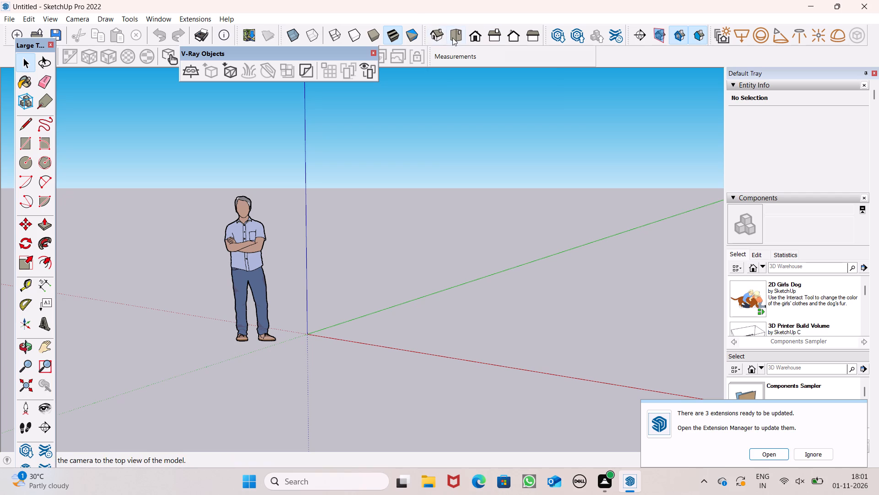
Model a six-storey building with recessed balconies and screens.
In top view, draw a 40' by 35' rectangle on the ground in the positive quadrant near the origin.
{"action": "left_click", "coordinate": [453, 38]}
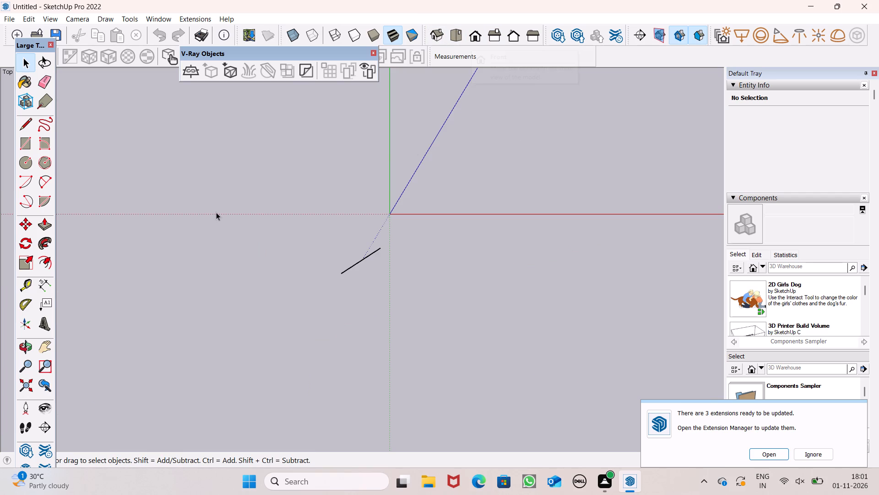
{"action": "scroll", "coordinate": [216, 212], "scroll_direction": "down", "scroll_amount": 6}
{"action": "scroll", "coordinate": [173, 181], "scroll_direction": "down", "scroll_amount": 7}
{"action": "scroll", "coordinate": [174, 276], "scroll_direction": "down", "scroll_amount": 7}
{"action": "scroll", "coordinate": [254, 187], "scroll_direction": "down", "scroll_amount": 5}
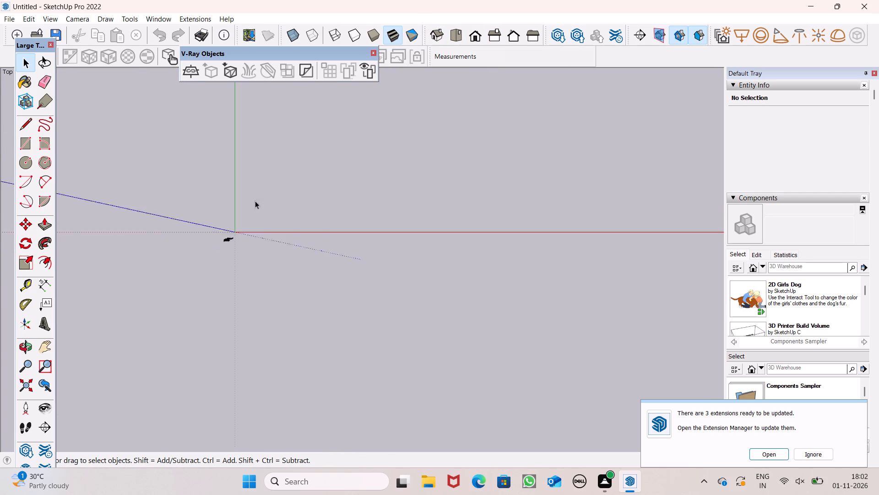
{"action": "scroll", "coordinate": [255, 201], "scroll_direction": "down", "scroll_amount": 4}
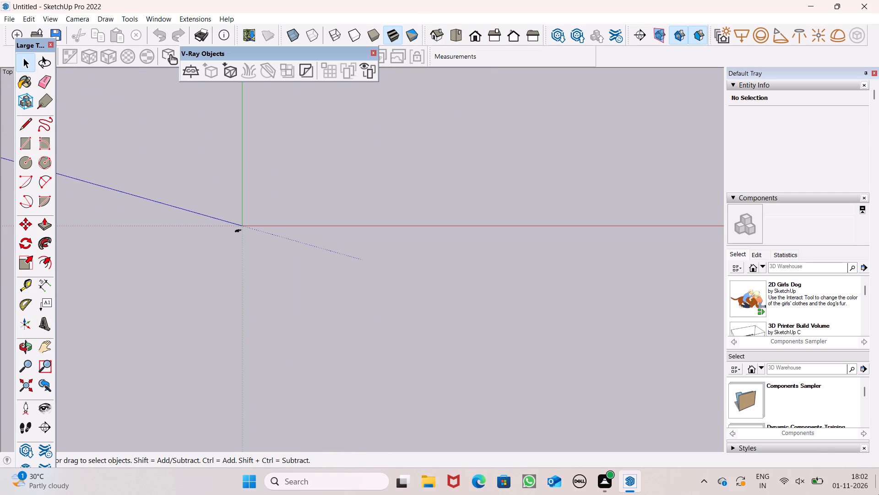
{"action": "scroll", "coordinate": [324, 265], "scroll_direction": "down", "scroll_amount": 7}
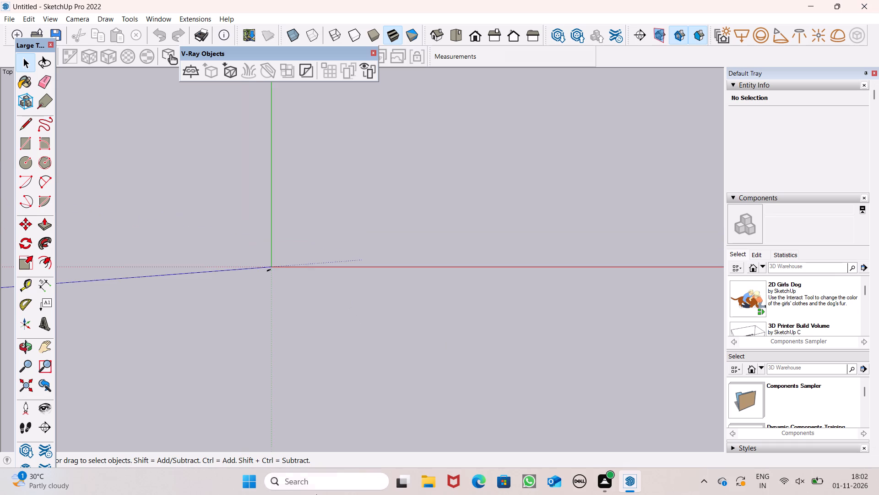
{"action": "scroll", "coordinate": [316, 494], "scroll_direction": "down", "scroll_amount": 1}
{"action": "scroll", "coordinate": [467, 101], "scroll_direction": "down", "scroll_amount": 5}
{"action": "scroll", "coordinate": [342, 202], "scroll_direction": "up", "scroll_amount": 3}
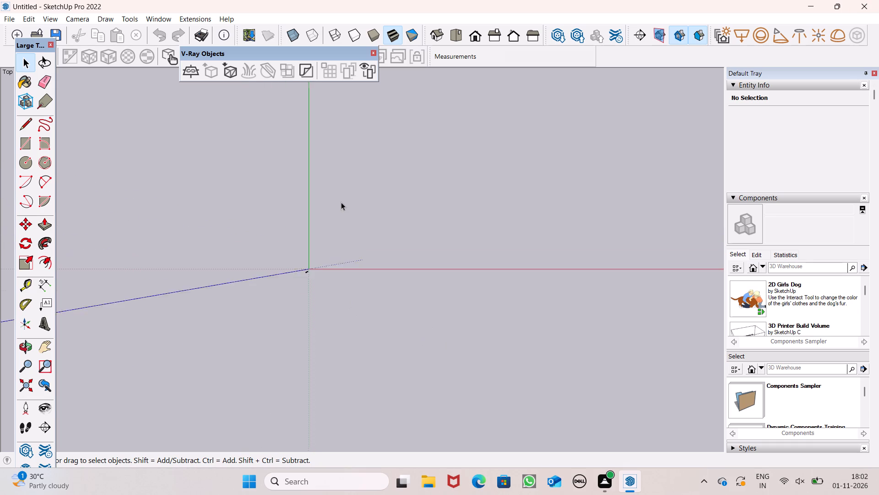
{"action": "scroll", "coordinate": [341, 202], "scroll_direction": "up", "scroll_amount": 5}
{"action": "scroll", "coordinate": [334, 214], "scroll_direction": "down", "scroll_amount": 7}
{"action": "scroll", "coordinate": [418, 191], "scroll_direction": "up", "scroll_amount": 7}
{"action": "scroll", "coordinate": [352, 401], "scroll_direction": "down", "scroll_amount": 3}
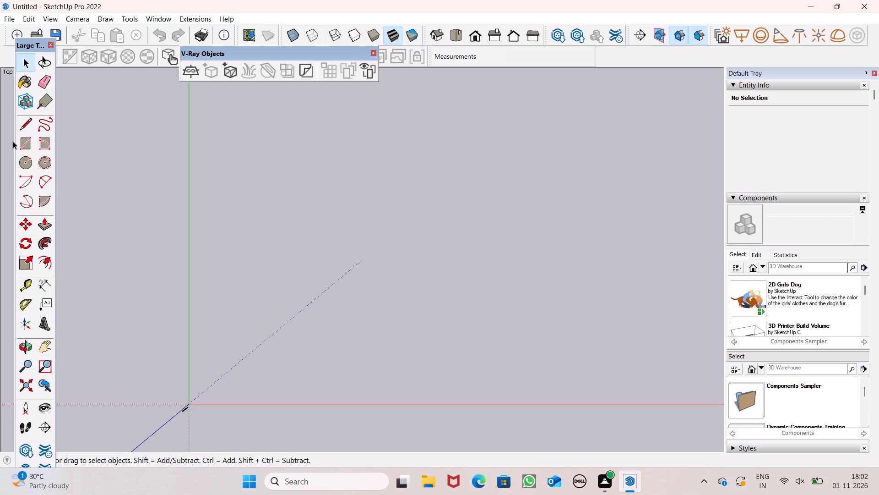
{"action": "left_click", "coordinate": [28, 148]}
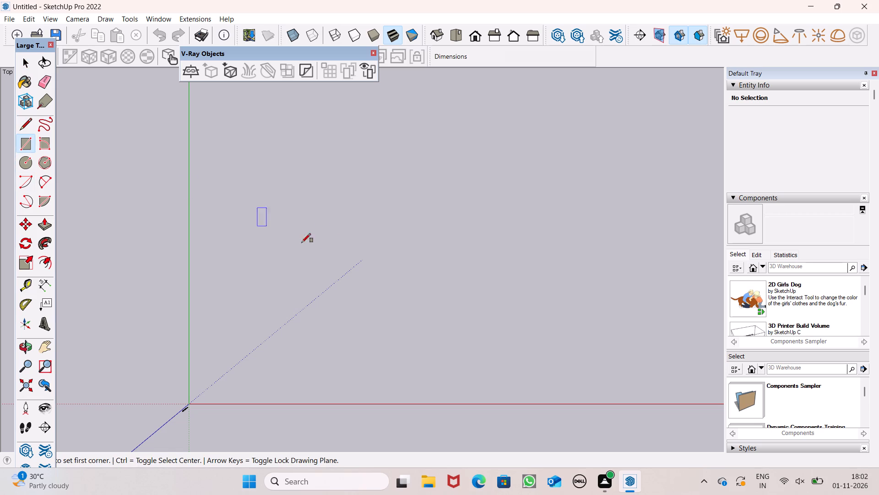
{"action": "scroll", "coordinate": [332, 246], "scroll_direction": "down", "scroll_amount": 1}
{"action": "left_click", "coordinate": [271, 170]}
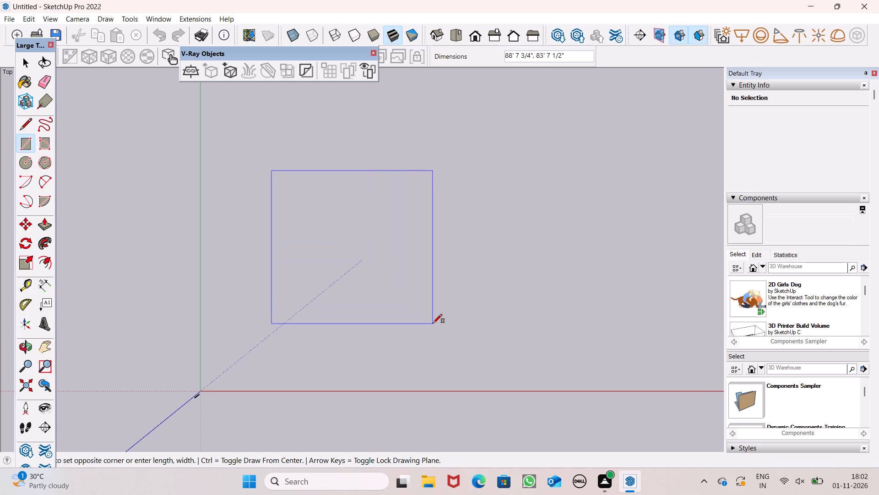
{"action": "type", "text": "40',35'"}
{"action": "key", "text": "Return"}
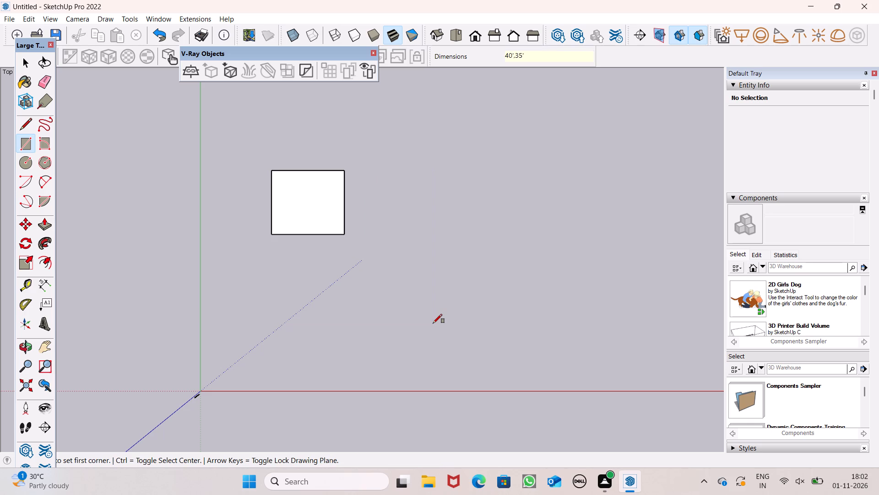
{"action": "key", "text": "space"}
Move the whole rectangle about 57' toward the red axis.
{"action": "scroll", "coordinate": [369, 161], "scroll_direction": "down", "scroll_amount": 6}
{"action": "scroll", "coordinate": [328, 183], "scroll_direction": "up", "scroll_amount": 2}
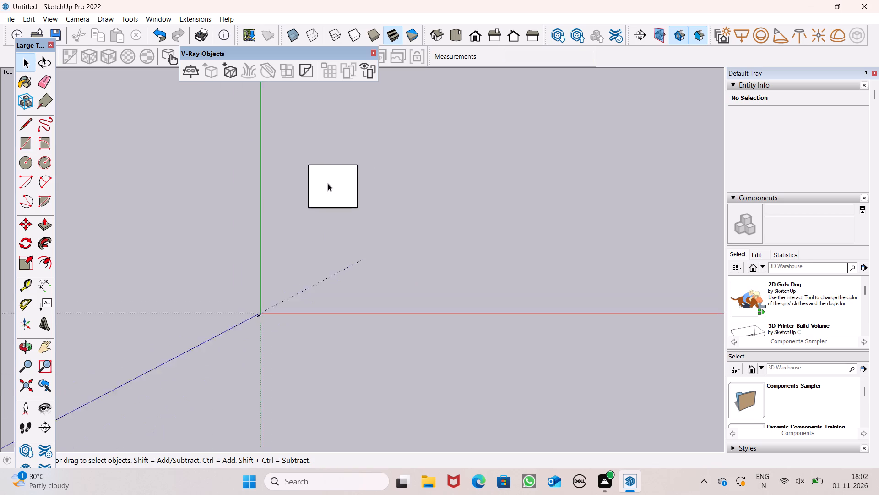
{"action": "scroll", "coordinate": [328, 183], "scroll_direction": "up", "scroll_amount": 6}
{"action": "double_click", "coordinate": [323, 193]}
{"action": "scroll", "coordinate": [311, 183], "scroll_direction": "down", "scroll_amount": 4}
{"action": "key", "text": "m"}
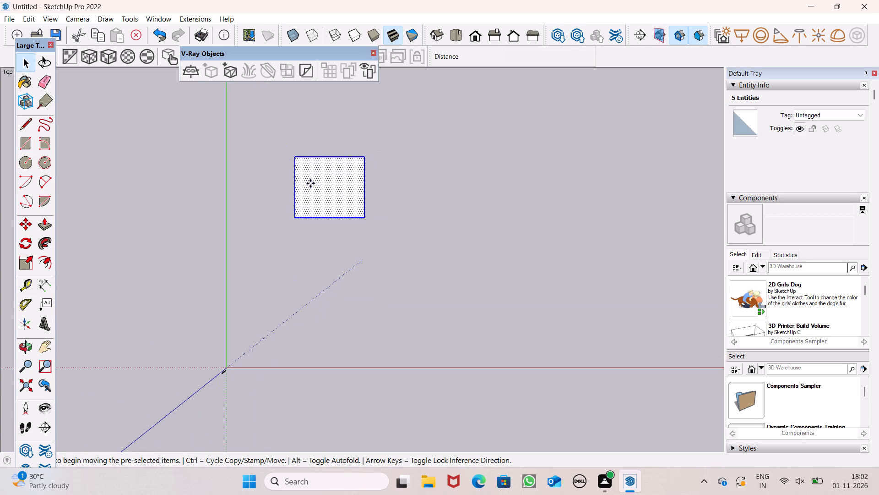
{"action": "key", "text": "Return"}
{"action": "left_click_drag", "start_coordinate": [311, 190], "coordinate": [297, 289]}
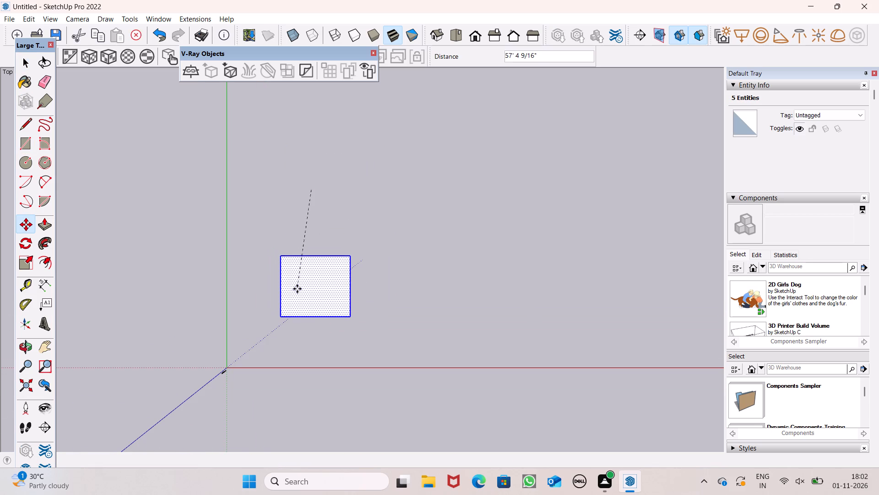
{"action": "key", "text": "space"}
{"action": "left_click", "coordinate": [396, 251]}
Push/Pull the rectangle's face up by 9" to form a thin slab.
{"action": "middle_click_drag", "start_coordinate": [315, 324], "coordinate": [261, 71]}
{"action": "scroll", "coordinate": [261, 71], "scroll_direction": "up", "scroll_amount": 1}
{"action": "middle_click_drag", "start_coordinate": [326, 388], "coordinate": [326, 391]}
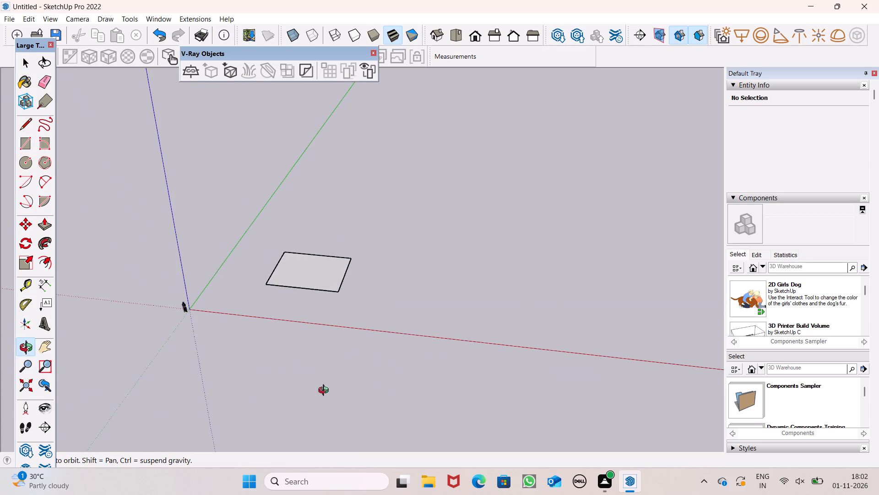
{"action": "middle_click_drag", "start_coordinate": [326, 391], "coordinate": [381, 339]}
{"action": "scroll", "coordinate": [326, 392], "scroll_direction": "up", "scroll_amount": 1}
{"action": "scroll", "coordinate": [280, 291], "scroll_direction": "up", "scroll_amount": 8}
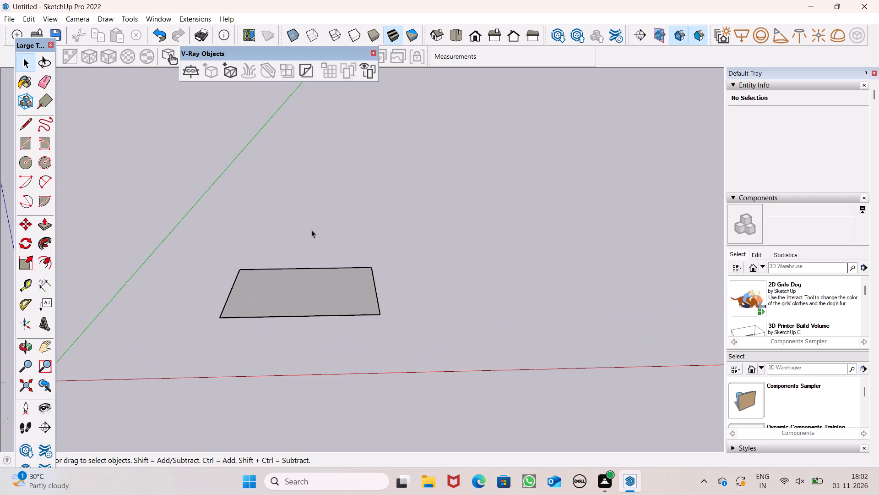
{"action": "scroll", "coordinate": [147, 283], "scroll_direction": "down", "scroll_amount": 2}
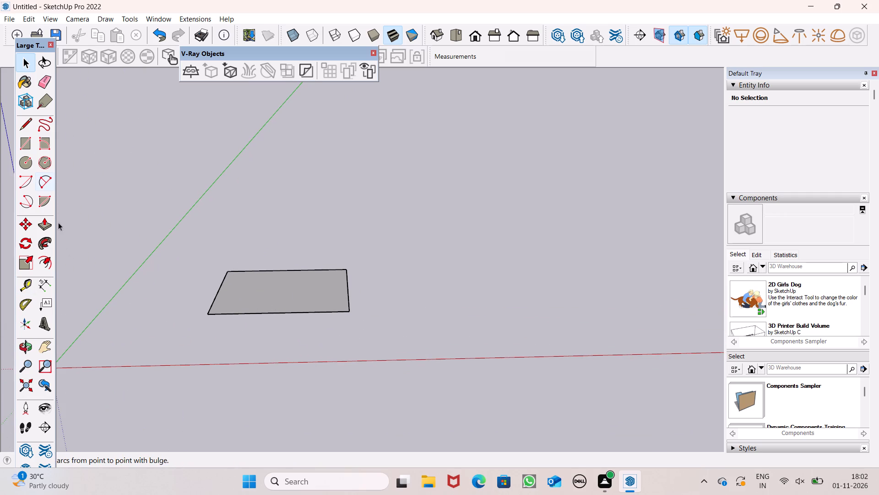
{"action": "left_click", "coordinate": [43, 221]}
{"action": "left_click_drag", "start_coordinate": [267, 299], "coordinate": [264, 270]}
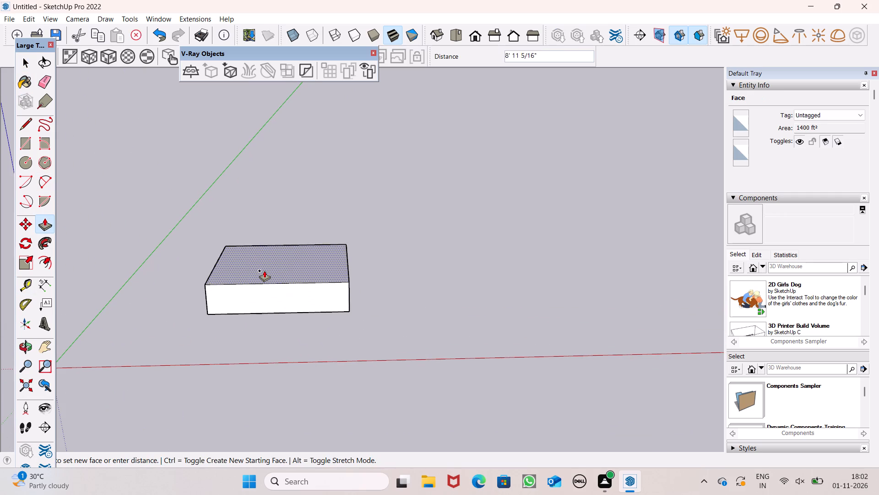
{"action": "left_click_drag", "start_coordinate": [264, 270], "coordinate": [264, 270]}
{"action": "key", "text": "9"}
{"action": "key", "text": "shift+quotedbl"}
{"action": "key", "text": "Return"}
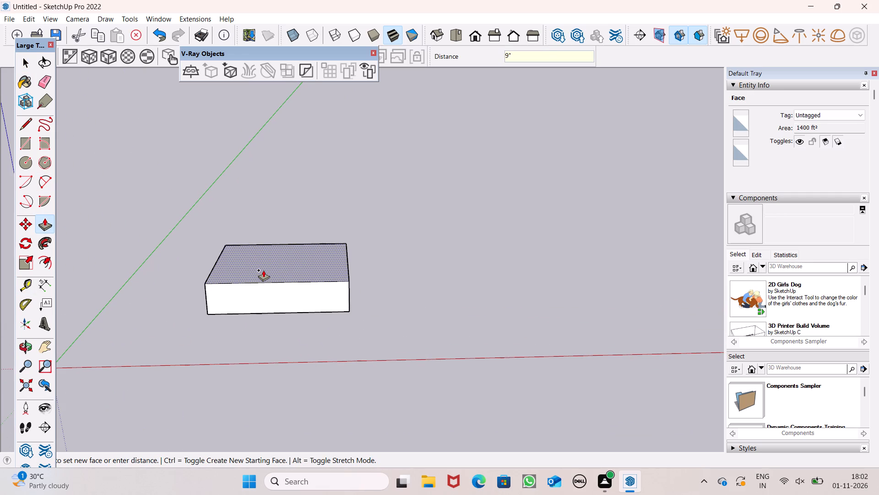
{"action": "key", "text": "space"}
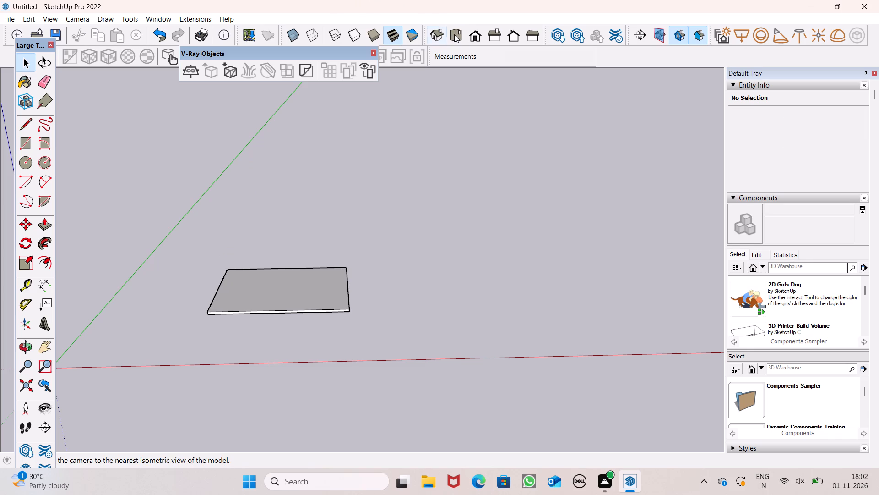
Examine the slab from top, front and angled views.
{"action": "left_click", "coordinate": [454, 34]}
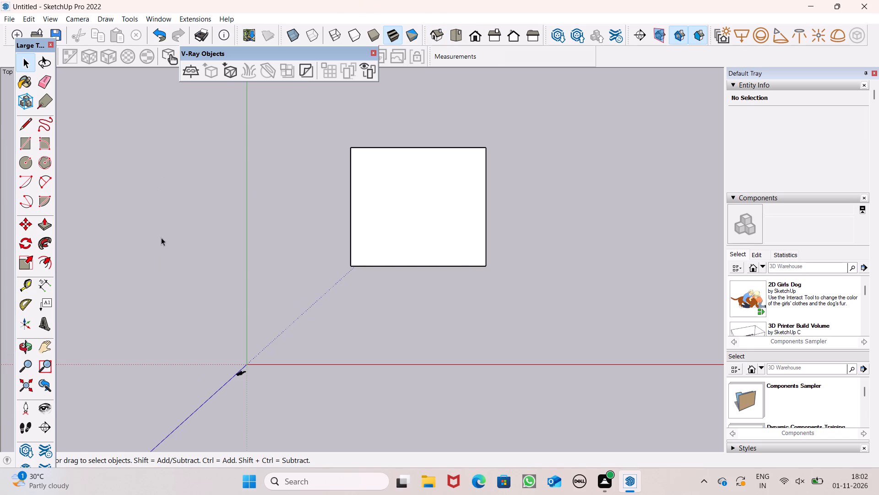
{"action": "scroll", "coordinate": [161, 237], "scroll_direction": "down", "scroll_amount": 3}
{"action": "middle_click_drag", "start_coordinate": [311, 195], "coordinate": [284, 197]}
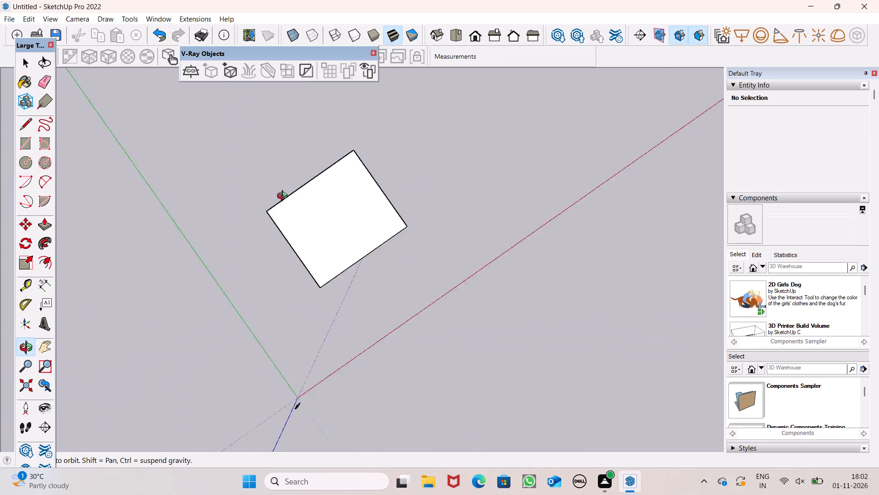
{"action": "middle_click_drag", "start_coordinate": [284, 197], "coordinate": [268, 199]}
{"action": "middle_click_drag", "start_coordinate": [568, 252], "coordinate": [483, 273]}
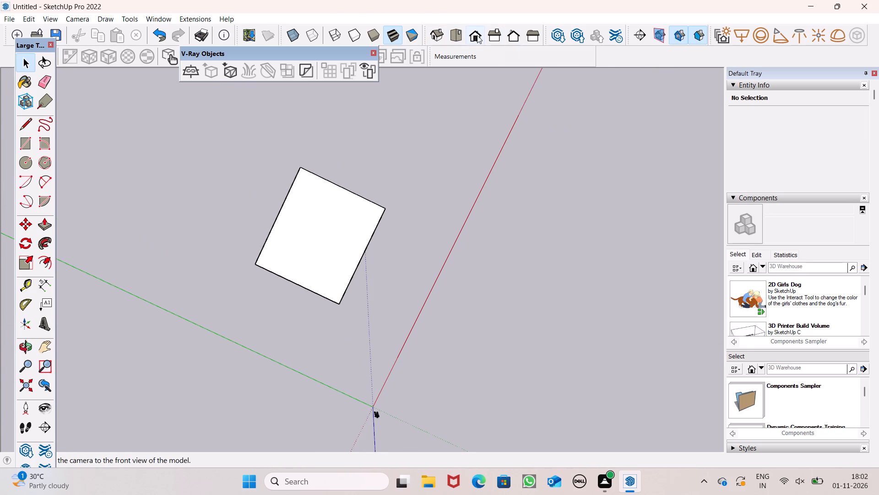
{"action": "left_click", "coordinate": [475, 36]}
{"action": "scroll", "coordinate": [541, 140], "scroll_direction": "down", "scroll_amount": 1}
{"action": "middle_click_drag", "start_coordinate": [466, 264], "coordinate": [465, 452]}
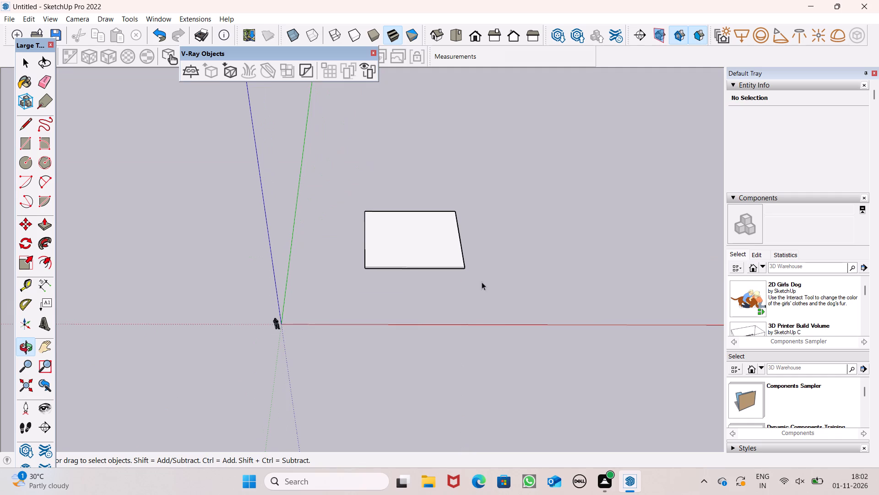
{"action": "scroll", "coordinate": [475, 262], "scroll_direction": "up", "scroll_amount": 4}
{"action": "left_click", "coordinate": [456, 35]}
{"action": "scroll", "coordinate": [422, 211], "scroll_direction": "down", "scroll_amount": 1}
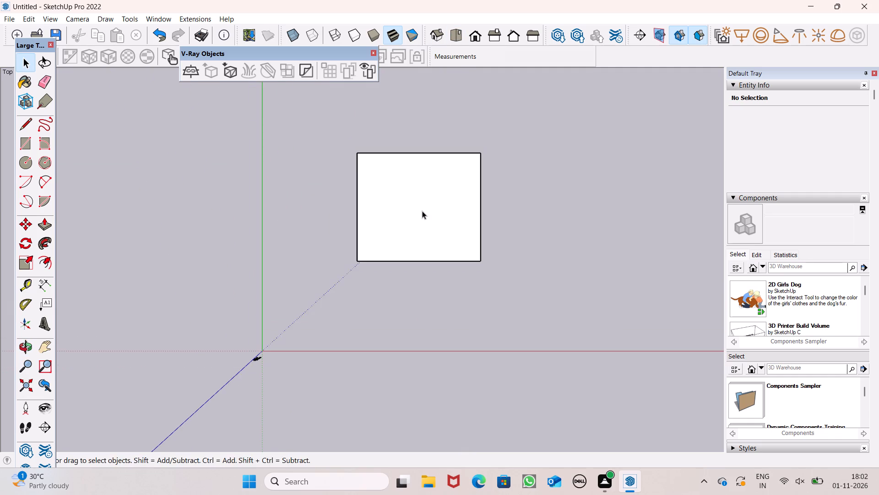
Pull the slab's side face toward the red axis outward about 3' 11" and the side facing away from the green axis about 4' 10".
{"action": "middle_click_drag", "start_coordinate": [497, 273], "coordinate": [276, 100]}
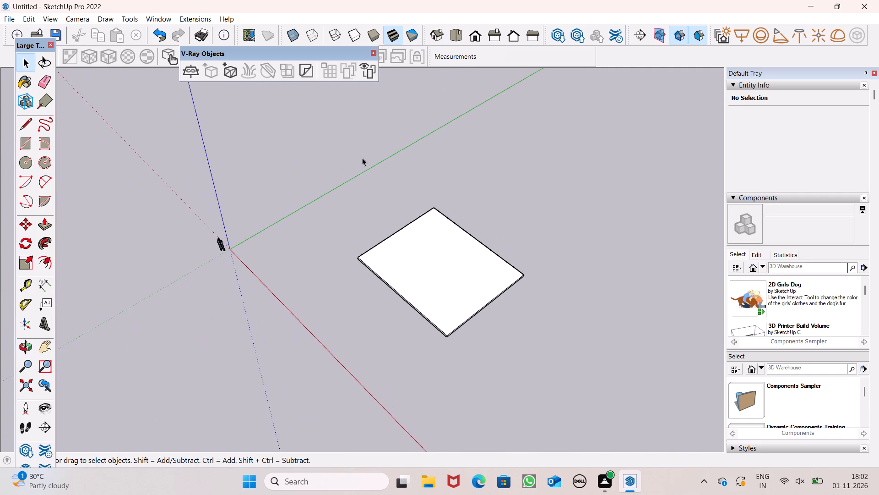
{"action": "middle_click_drag", "start_coordinate": [520, 292], "coordinate": [425, 158]}
{"action": "scroll", "coordinate": [444, 236], "scroll_direction": "up", "scroll_amount": 1}
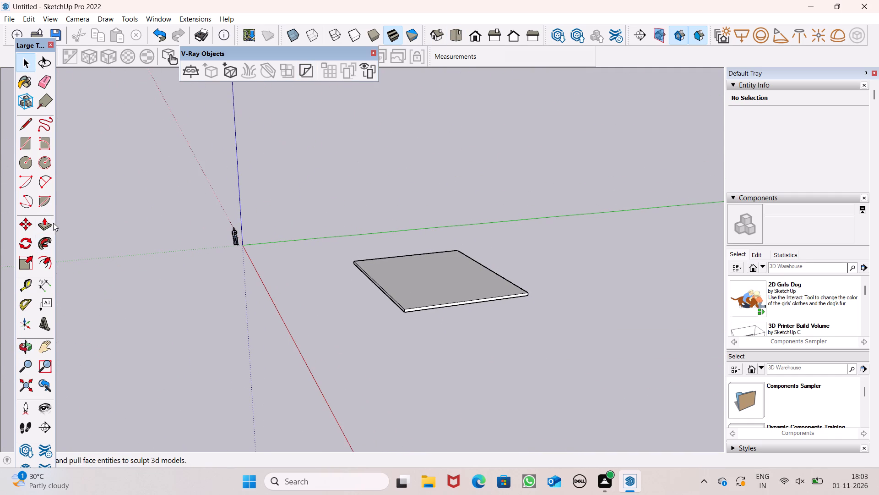
{"action": "left_click", "coordinate": [41, 233]}
{"action": "scroll", "coordinate": [342, 384], "scroll_direction": "up", "scroll_amount": 5}
{"action": "scroll", "coordinate": [411, 258], "scroll_direction": "up", "scroll_amount": 4}
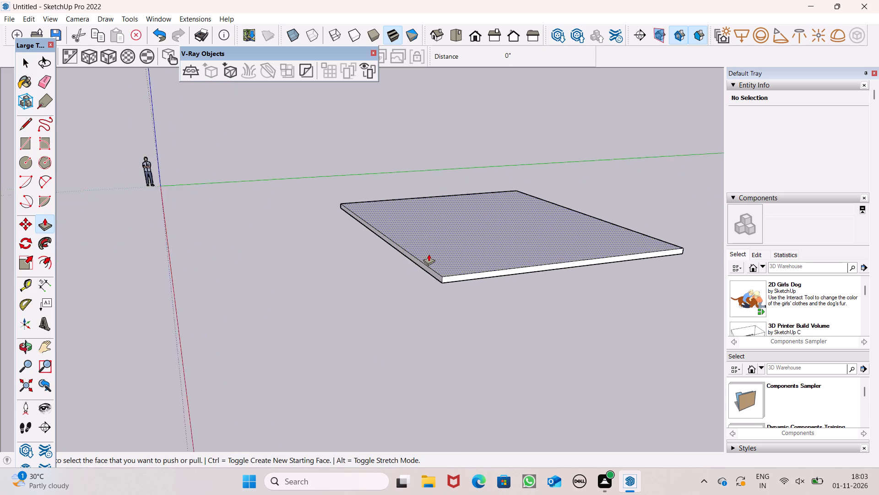
{"action": "scroll", "coordinate": [429, 254], "scroll_direction": "up", "scroll_amount": 2}
{"action": "scroll", "coordinate": [429, 261], "scroll_direction": "down", "scroll_amount": 2}
{"action": "left_click_drag", "start_coordinate": [435, 278], "coordinate": [420, 282]}
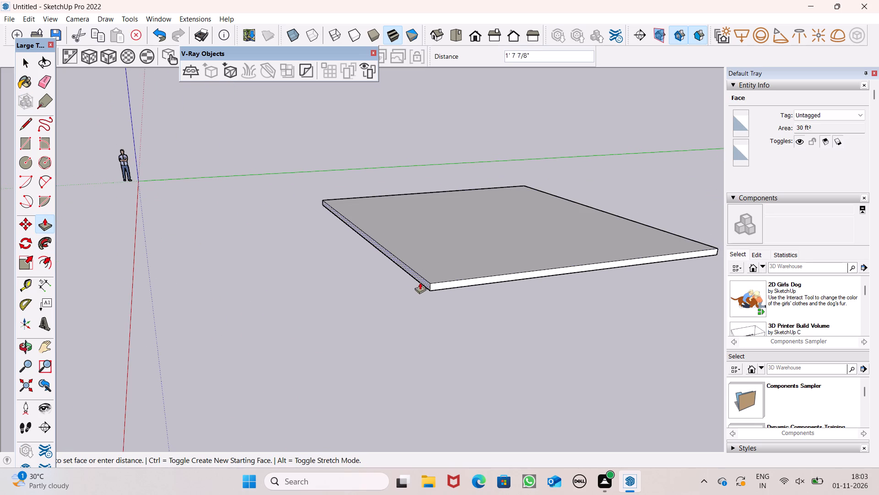
{"action": "left_click_drag", "start_coordinate": [420, 282], "coordinate": [401, 292]}
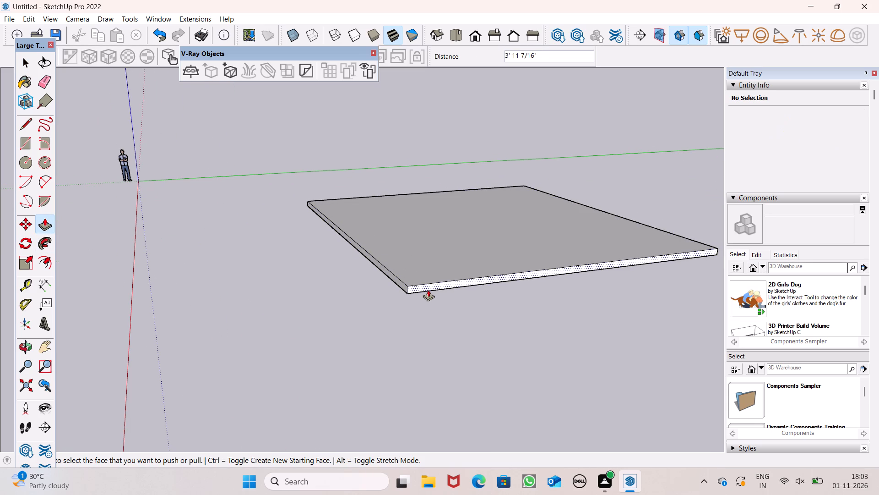
{"action": "left_click_drag", "start_coordinate": [429, 287], "coordinate": [446, 310]}
In top view, offset the outline of the slab's top face inward by 9".
{"action": "scroll", "coordinate": [385, 275], "scroll_direction": "down", "scroll_amount": 4}
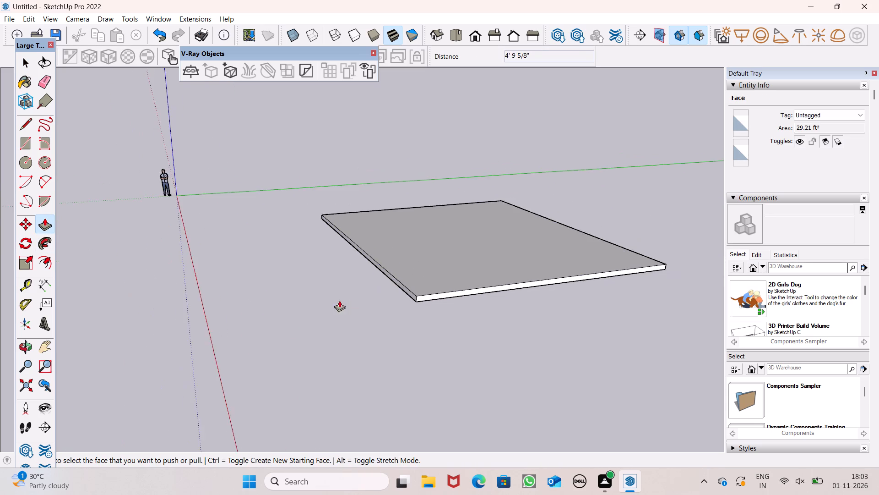
{"action": "middle_click_drag", "start_coordinate": [339, 302], "coordinate": [644, 412]}
{"action": "scroll", "coordinate": [485, 314], "scroll_direction": "down", "scroll_amount": 2}
{"action": "middle_click_drag", "start_coordinate": [526, 313], "coordinate": [521, 405]}
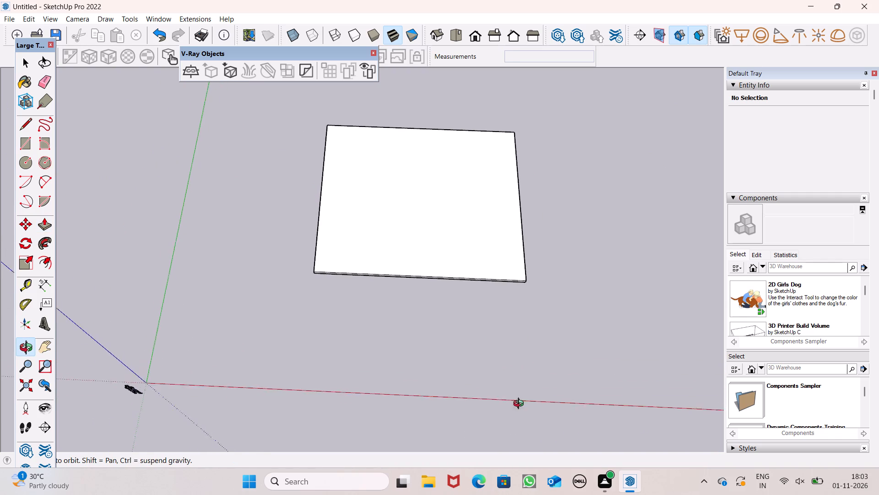
{"action": "middle_click_drag", "start_coordinate": [521, 405], "coordinate": [530, 423]}
{"action": "key", "text": "space"}
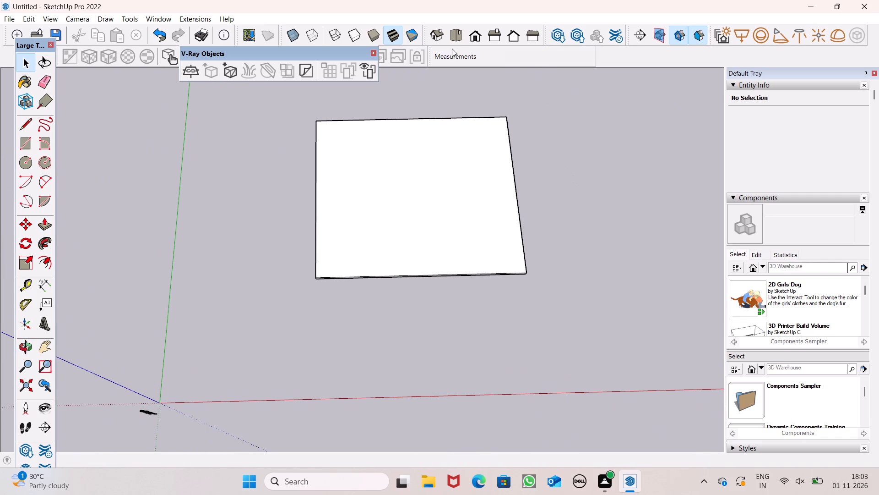
{"action": "left_click", "coordinate": [456, 39]}
{"action": "scroll", "coordinate": [464, 183], "scroll_direction": "down", "scroll_amount": 1}
{"action": "scroll", "coordinate": [500, 115], "scroll_direction": "up", "scroll_amount": 2}
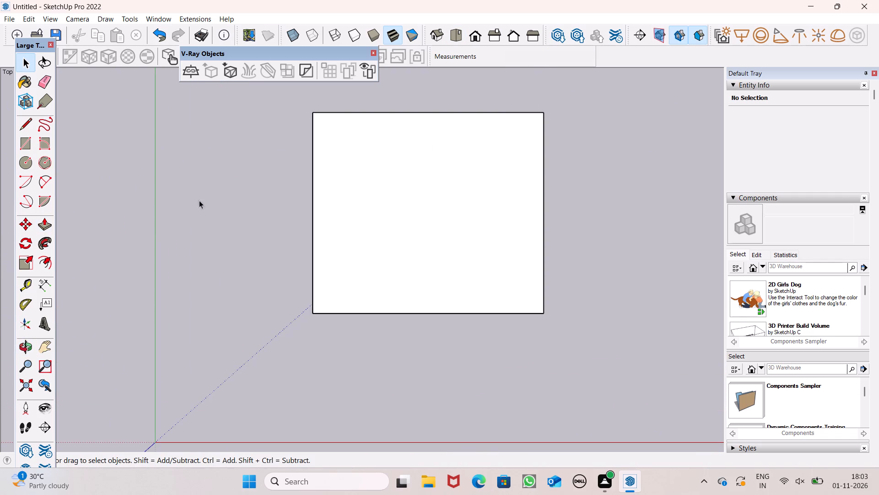
{"action": "left_click", "coordinate": [39, 263]}
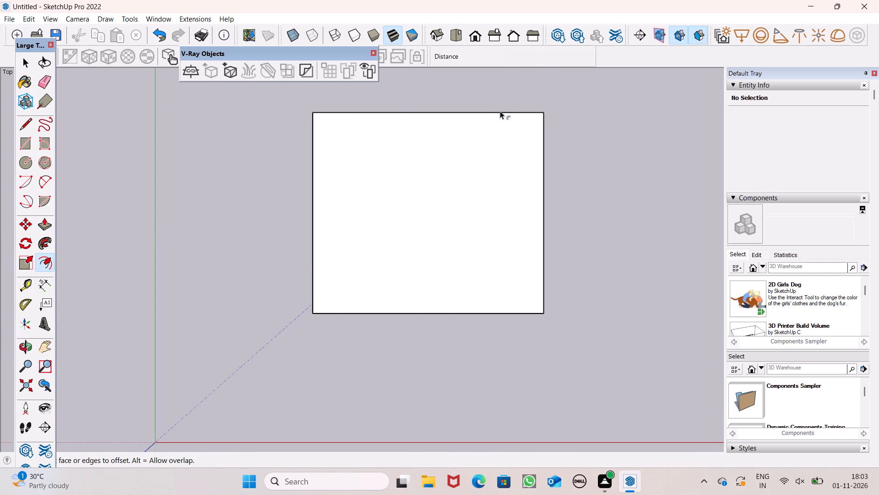
{"action": "left_click_drag", "start_coordinate": [417, 135], "coordinate": [418, 146]}
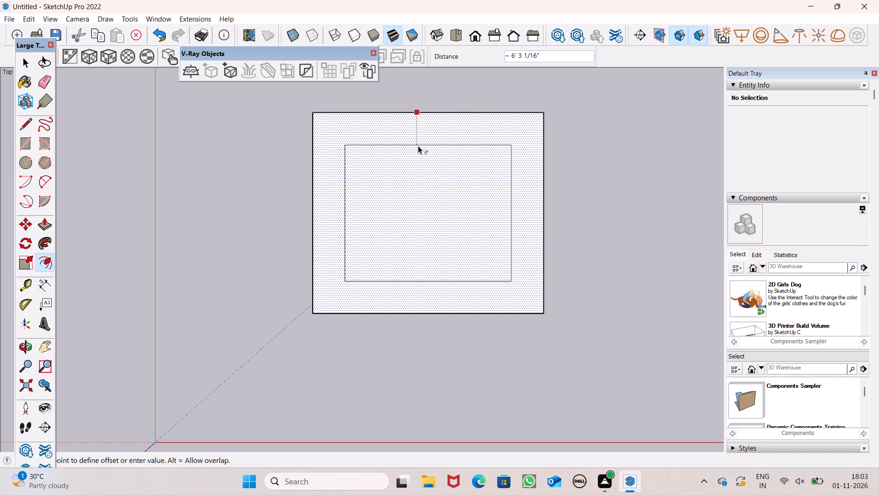
{"action": "left_click_drag", "start_coordinate": [418, 146], "coordinate": [418, 147]}
{"action": "key", "text": "9"}
{"action": "key", "text": "shift+quotedbl"}
{"action": "key", "text": "Return"}
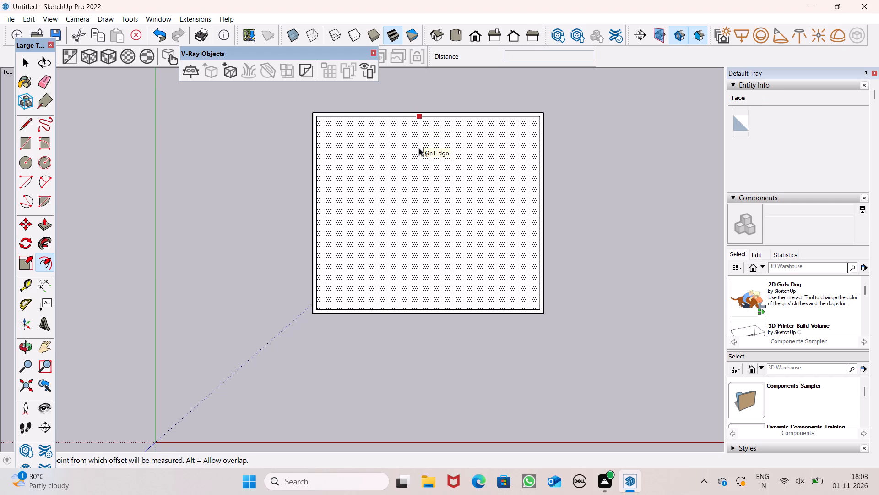
Place two guides parallel to the red axis, one about 4' 7" inside the nearest inner wall edge, the other 6" further in.
{"action": "key", "text": "space"}
{"action": "left_click", "coordinate": [223, 188]}
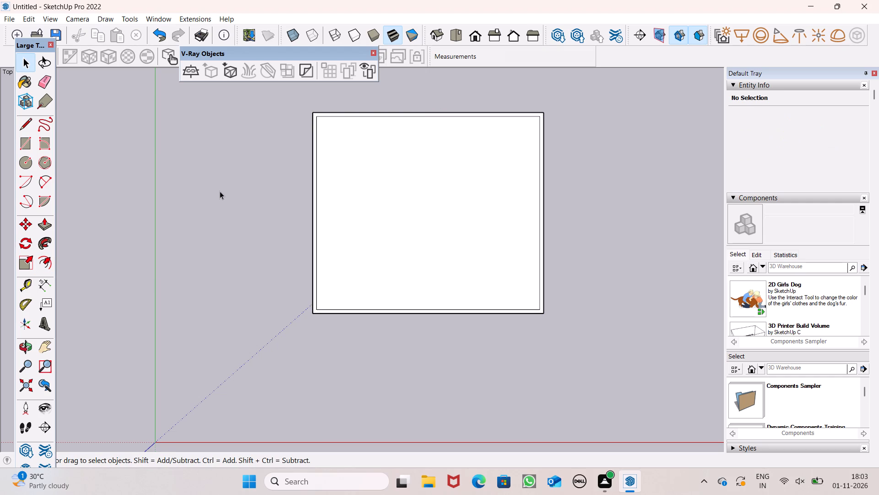
{"action": "left_click", "coordinate": [21, 282]}
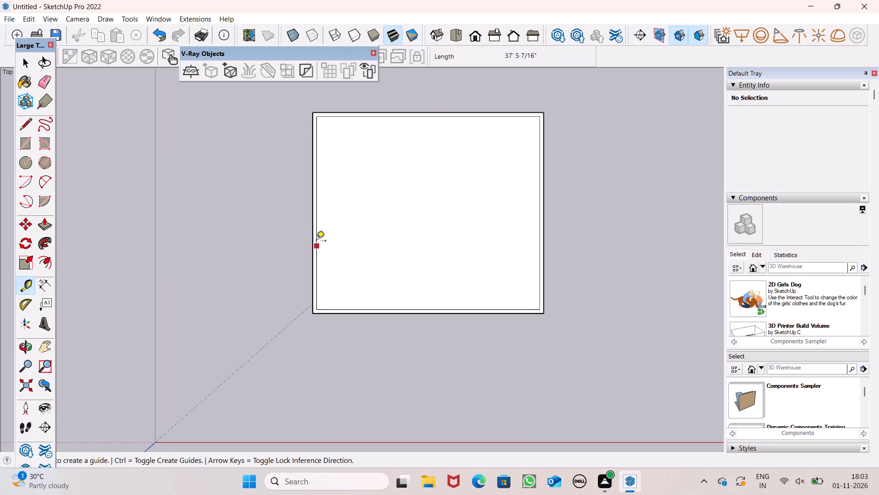
{"action": "scroll", "coordinate": [441, 237], "scroll_direction": "up", "scroll_amount": 2}
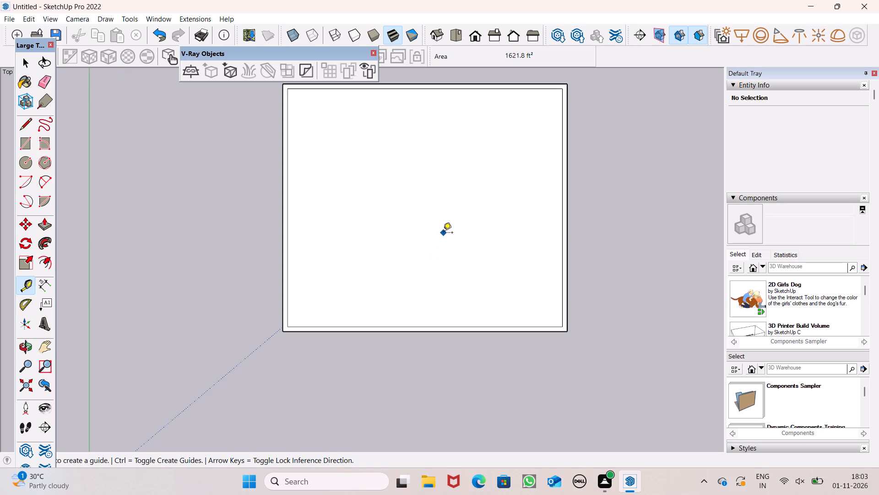
{"action": "scroll", "coordinate": [443, 233], "scroll_direction": "down", "scroll_amount": 1}
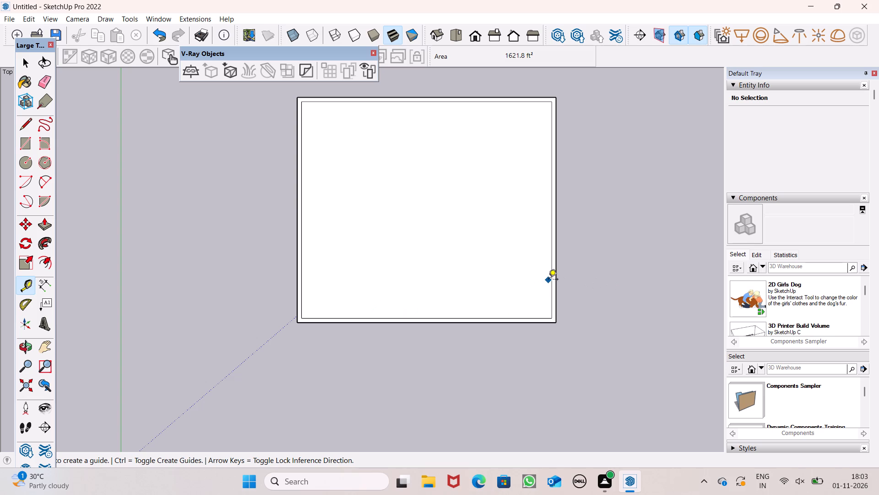
{"action": "left_click", "coordinate": [474, 315]}
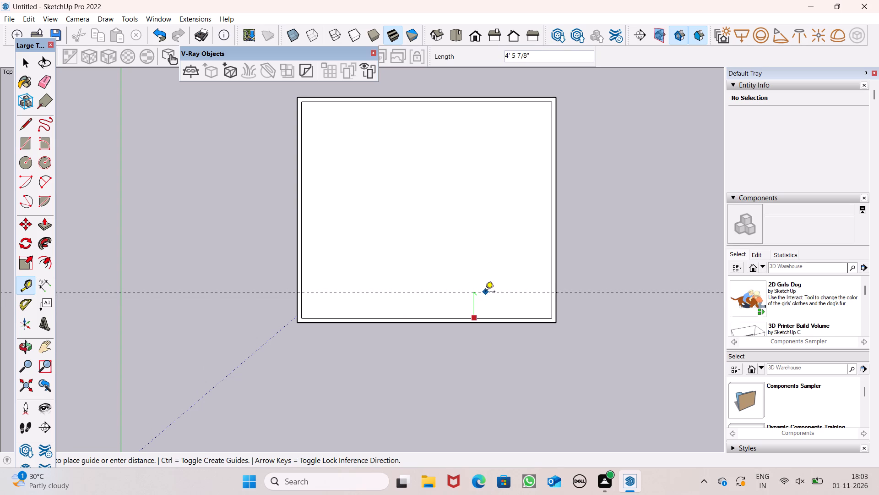
{"action": "left_click", "coordinate": [486, 292]}
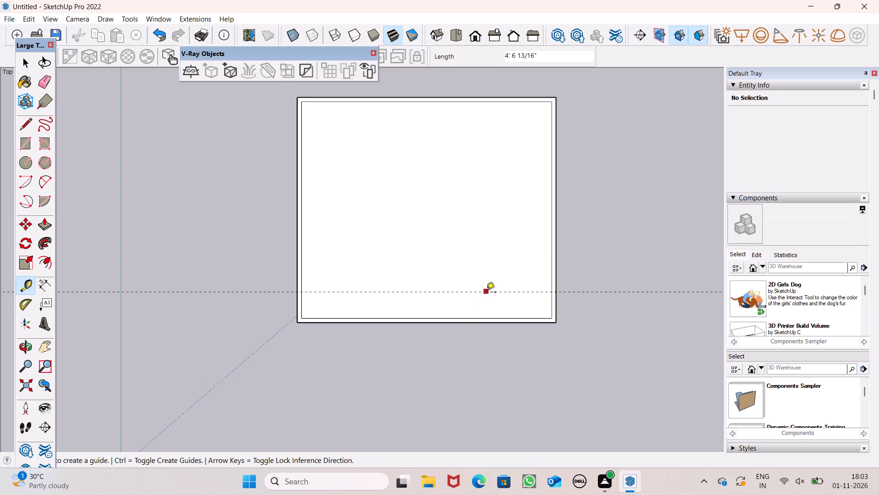
{"action": "left_click", "coordinate": [486, 294]}
{"action": "type", "text": "6\""}
{"action": "key", "text": "Return"}
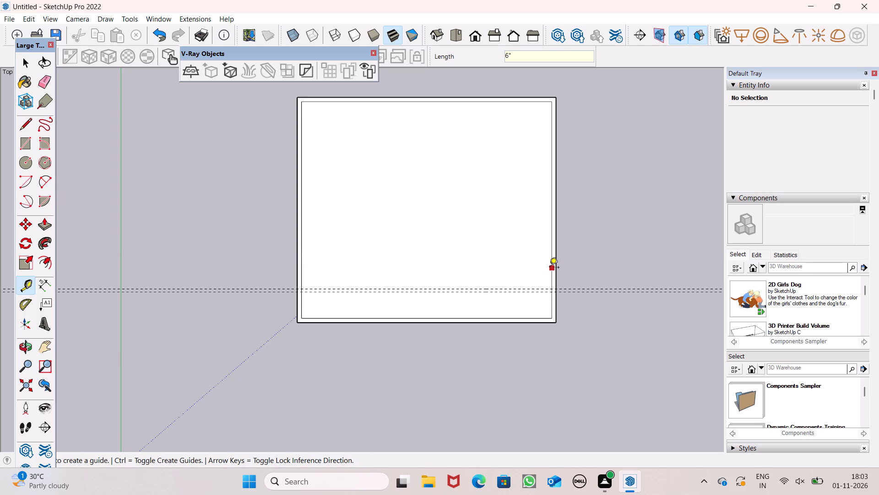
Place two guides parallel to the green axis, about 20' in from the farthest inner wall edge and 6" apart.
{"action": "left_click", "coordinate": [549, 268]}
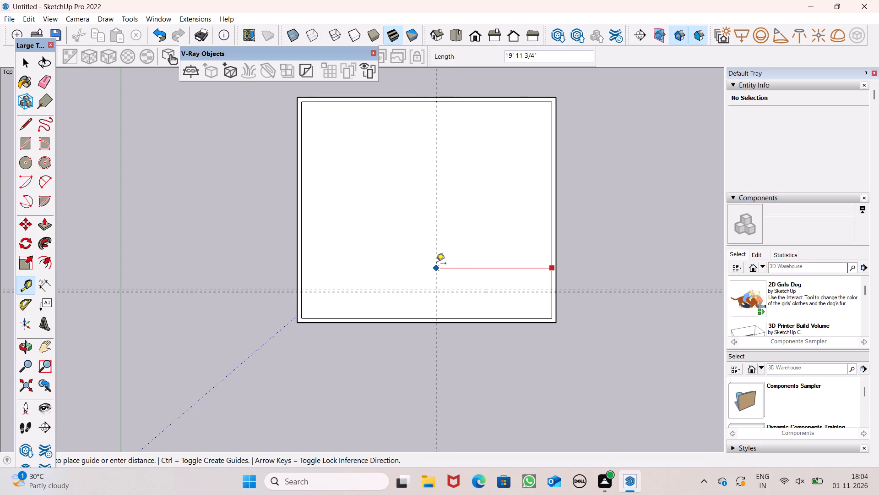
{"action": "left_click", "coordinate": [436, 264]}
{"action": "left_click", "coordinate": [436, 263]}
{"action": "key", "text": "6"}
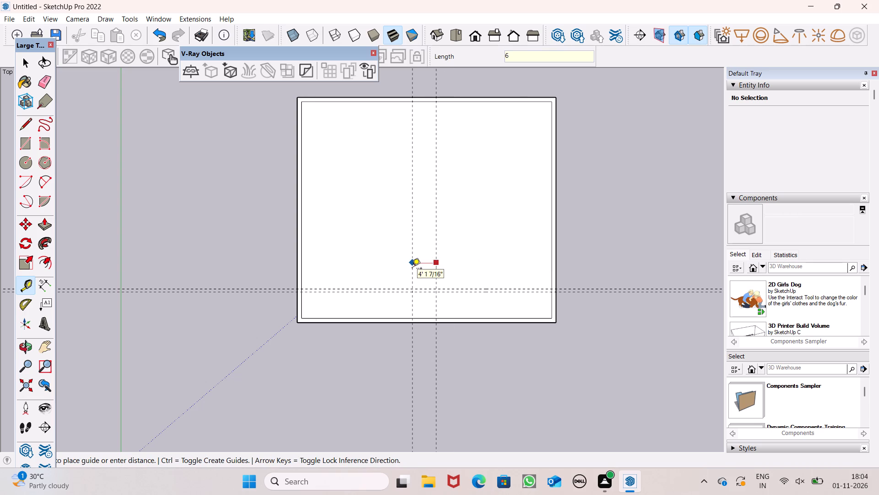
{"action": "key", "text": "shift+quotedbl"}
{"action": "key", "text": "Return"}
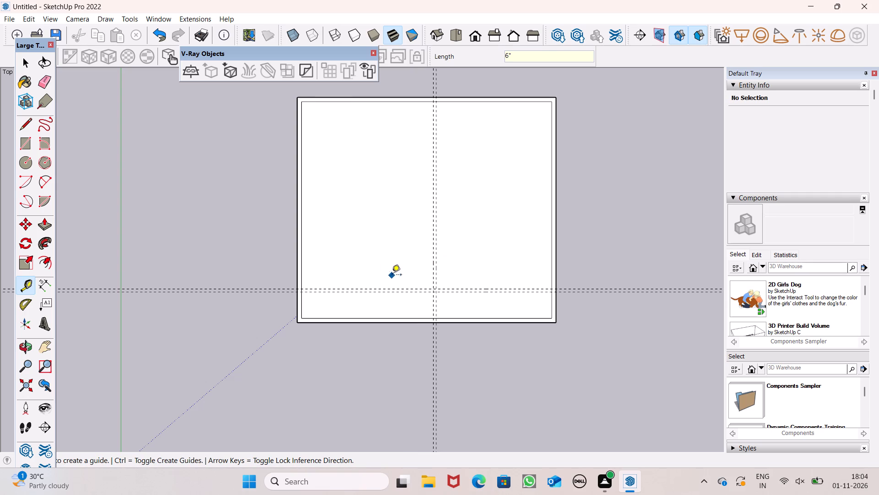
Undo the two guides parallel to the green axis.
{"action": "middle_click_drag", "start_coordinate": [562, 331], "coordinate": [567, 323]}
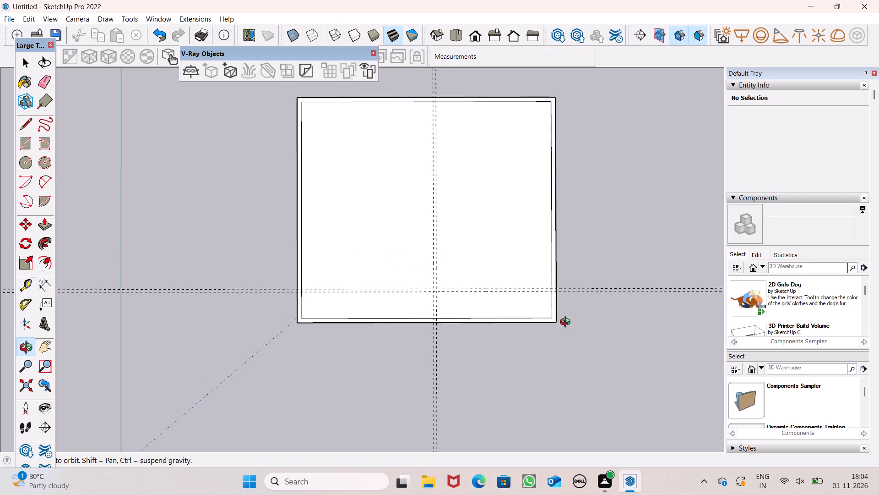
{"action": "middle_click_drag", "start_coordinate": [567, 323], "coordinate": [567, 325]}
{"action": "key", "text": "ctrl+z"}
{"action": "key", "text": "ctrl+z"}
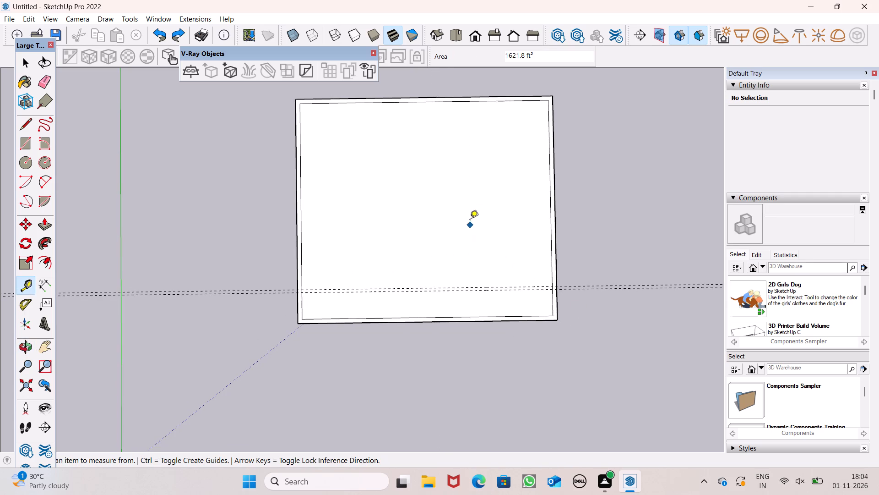
Place a guide about 22' 5" in from the inner wall edge farthest from the green axis, and another 6" further in.
{"action": "left_click", "coordinate": [549, 242]}
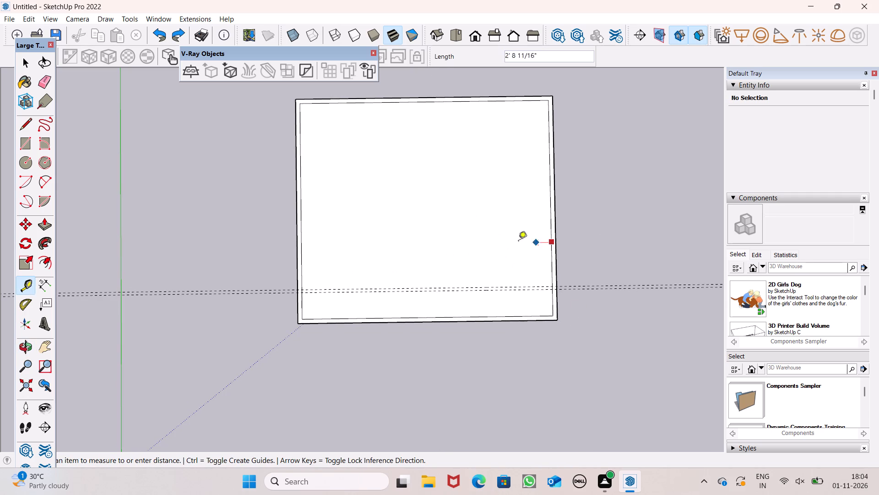
{"action": "key", "text": "space"}
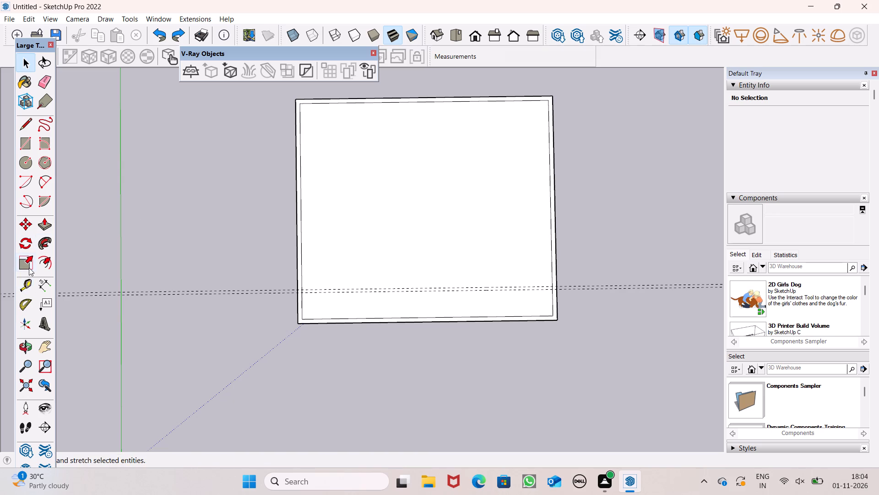
{"action": "left_click", "coordinate": [26, 282]}
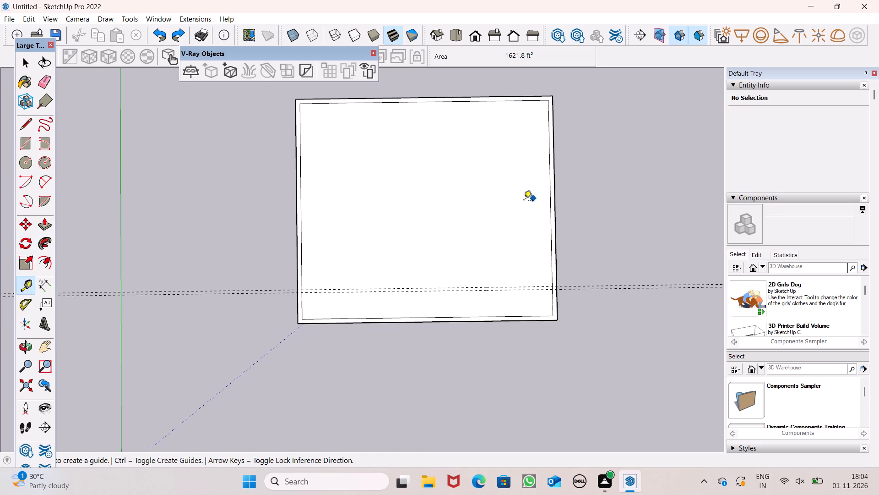
{"action": "left_click", "coordinate": [548, 217]}
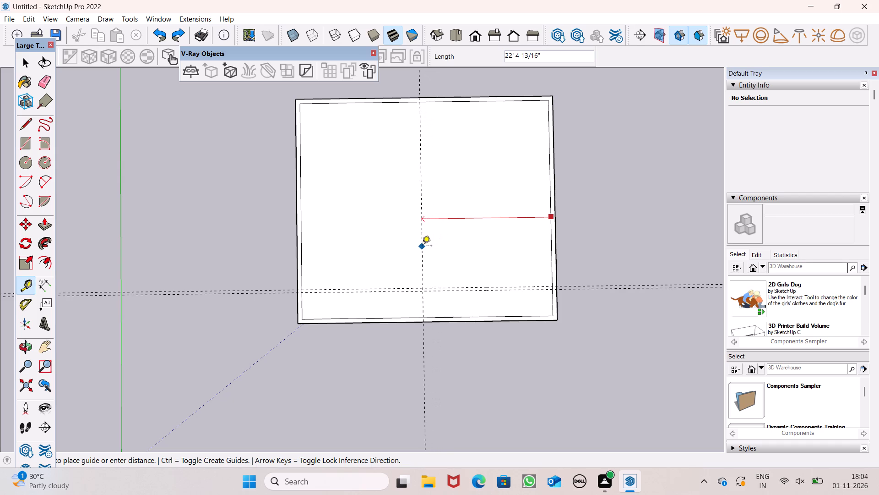
{"action": "left_click", "coordinate": [422, 247]}
{"action": "left_click", "coordinate": [422, 243]}
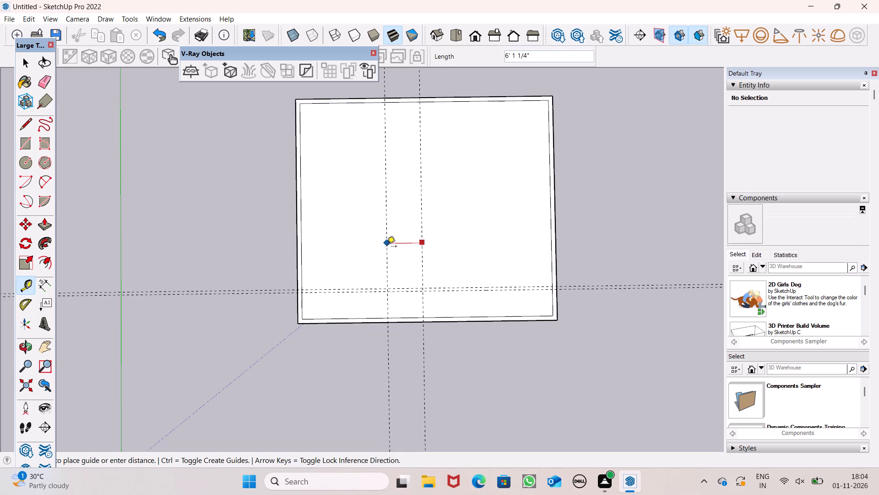
{"action": "type", "text": "6\""}
{"action": "key", "text": "Return"}
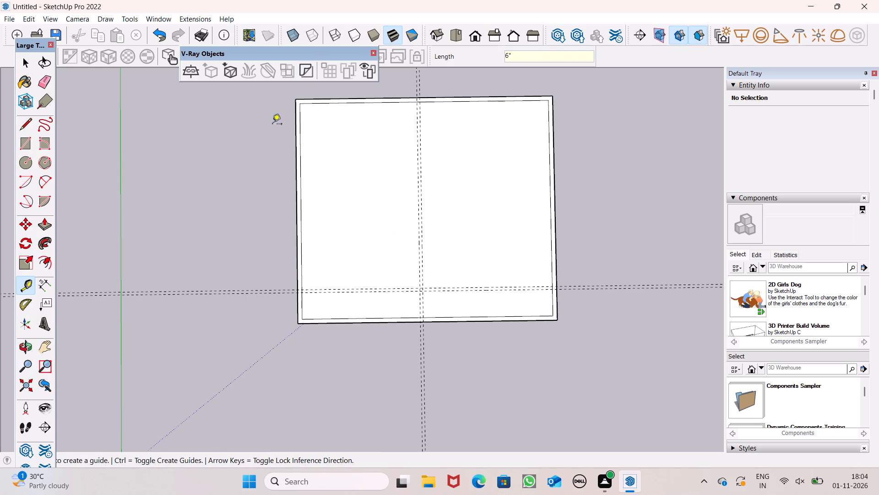
Draw a 6" by about 32' 11" rectangle between the green-axis guides, from the far inner wall edge to the crossing guides.
{"action": "scroll", "coordinate": [282, 176], "scroll_direction": "down", "scroll_amount": 1}
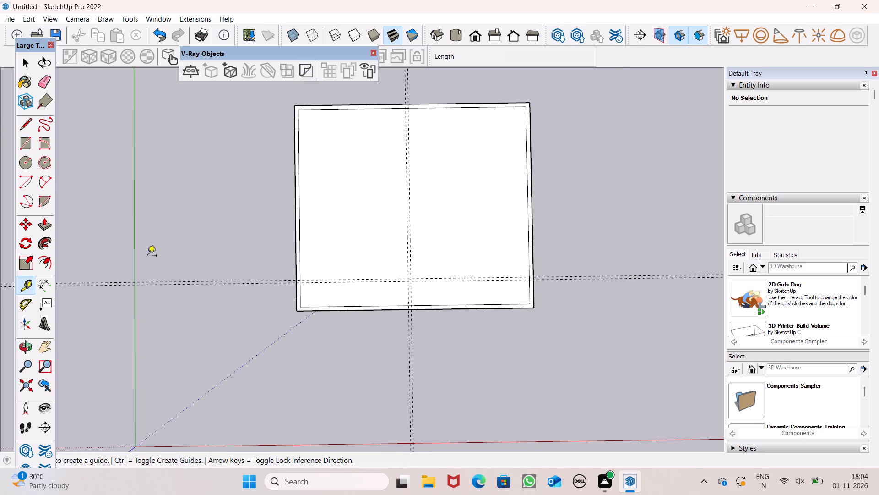
{"action": "left_click", "coordinate": [18, 146]}
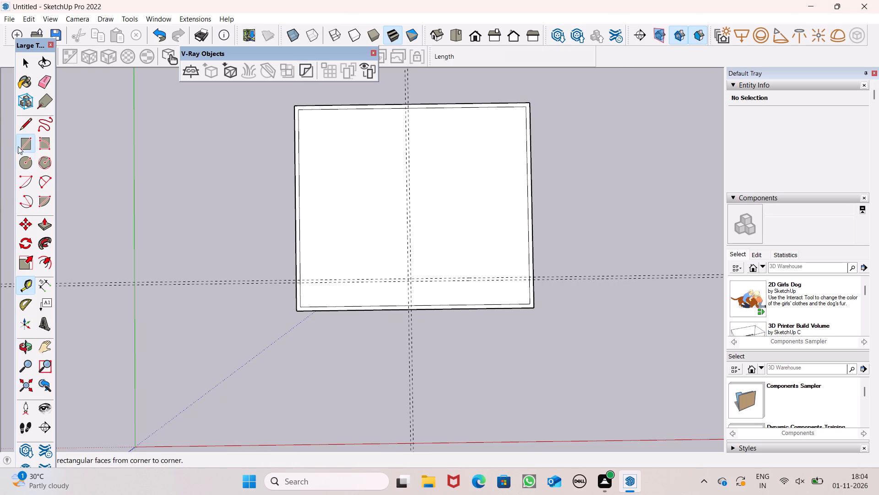
{"action": "left_click", "coordinate": [405, 109]}
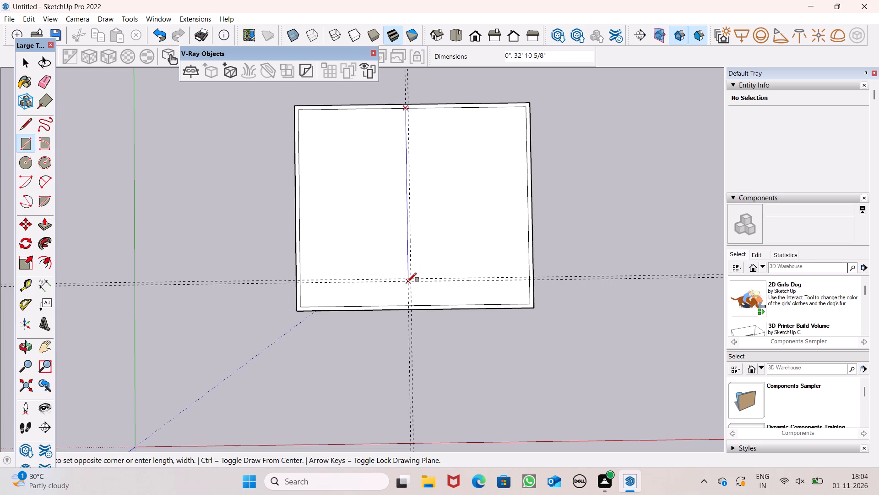
{"action": "scroll", "coordinate": [402, 293], "scroll_direction": "up", "scroll_amount": 6}
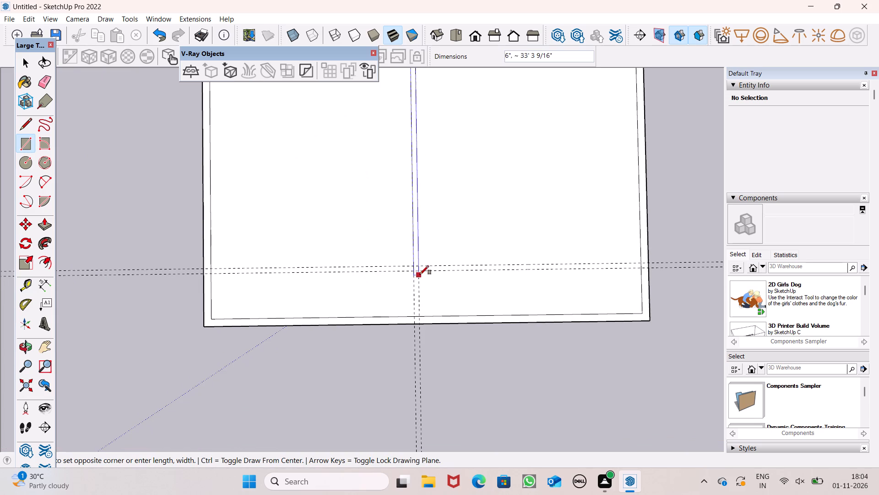
{"action": "left_click", "coordinate": [419, 273]}
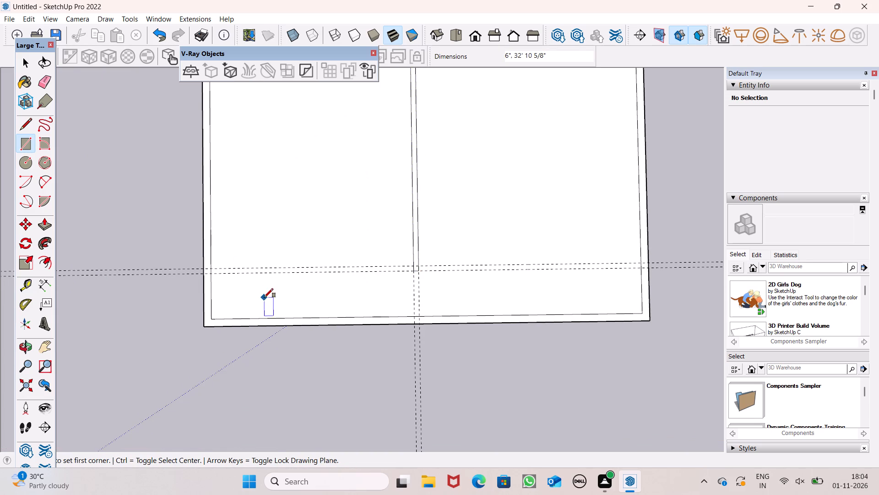
Draw a 6" wide rectangle between the red-axis guides, from the long strip's end to the inner wall edge farthest from the green axis.
{"action": "left_click", "coordinate": [411, 264]}
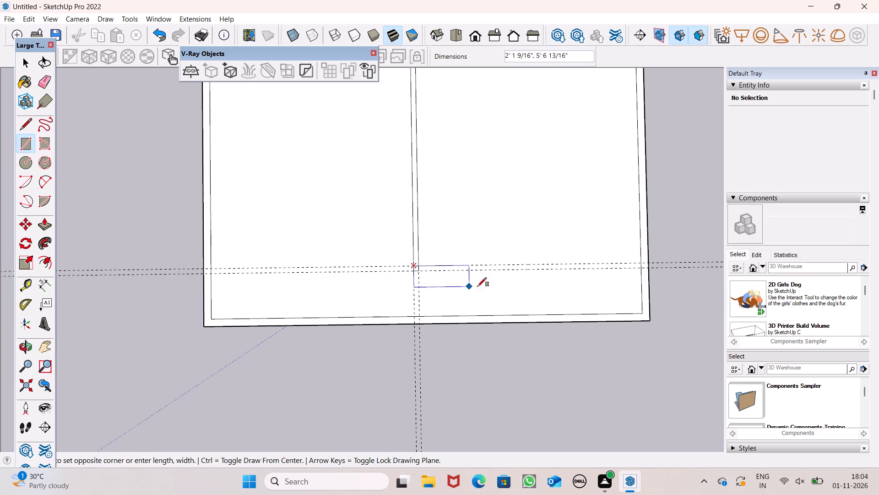
{"action": "left_click", "coordinate": [640, 269]}
{"action": "key", "text": "space"}
Erase all four construction guides.
{"action": "scroll", "coordinate": [360, 227], "scroll_direction": "down", "scroll_amount": 6}
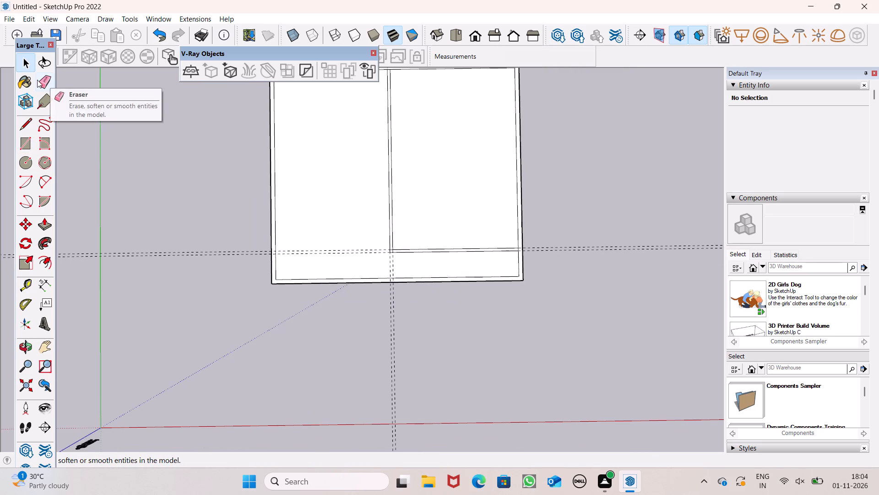
{"action": "left_click", "coordinate": [37, 79]}
{"action": "left_click_drag", "start_coordinate": [167, 216], "coordinate": [178, 263]}
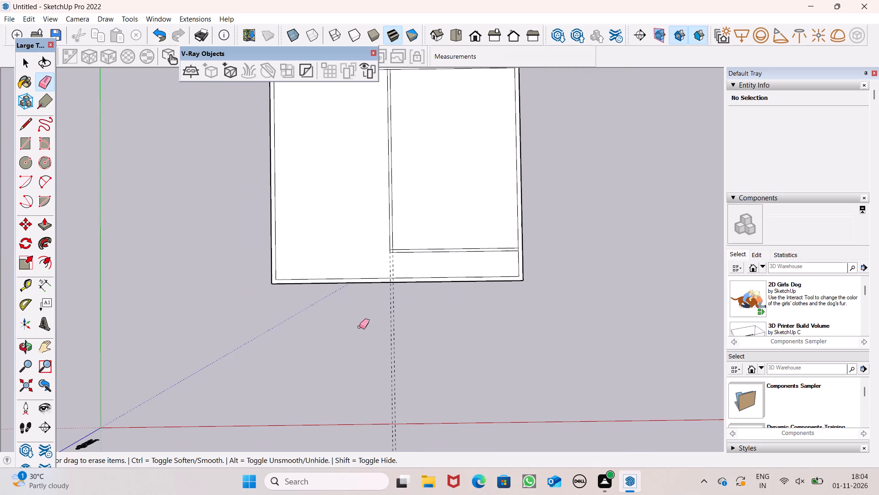
{"action": "left_click_drag", "start_coordinate": [364, 326], "coordinate": [402, 329]}
Erase the overlapping edges at the corner where the two partition strips meet.
{"action": "scroll", "coordinate": [387, 257], "scroll_direction": "up", "scroll_amount": 9}
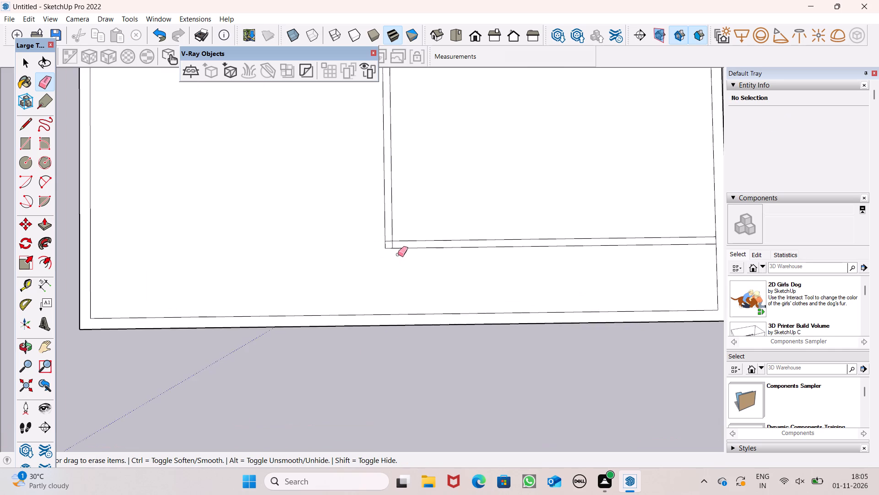
{"action": "scroll", "coordinate": [397, 246], "scroll_direction": "up", "scroll_amount": 9}
{"action": "left_click_drag", "start_coordinate": [377, 231], "coordinate": [400, 245]}
Erase the edge separating the shorter partition strip's end from the outer wall outline.
{"action": "scroll", "coordinate": [291, 286], "scroll_direction": "down", "scroll_amount": 3}
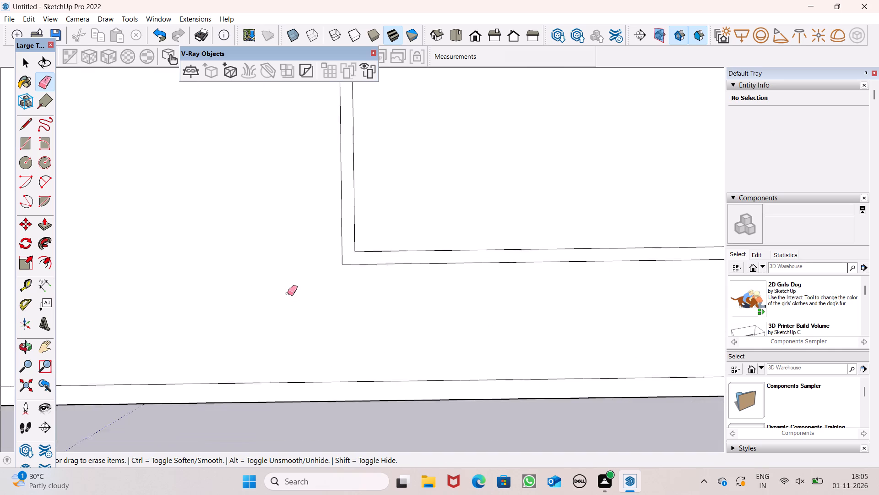
{"action": "scroll", "coordinate": [288, 293], "scroll_direction": "down", "scroll_amount": 11}
{"action": "scroll", "coordinate": [452, 298], "scroll_direction": "up", "scroll_amount": 8}
{"action": "scroll", "coordinate": [566, 297], "scroll_direction": "up", "scroll_amount": 7}
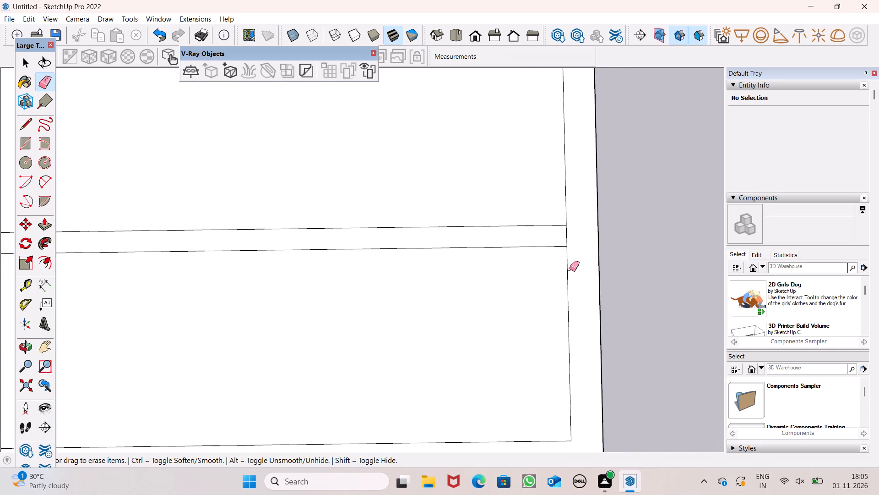
{"action": "scroll", "coordinate": [570, 269], "scroll_direction": "up", "scroll_amount": 5}
{"action": "left_click_drag", "start_coordinate": [560, 211], "coordinate": [572, 210]}
Erase the edge separating the longer partition strip's end from the outer wall outline.
{"action": "scroll", "coordinate": [564, 263], "scroll_direction": "down", "scroll_amount": 7}
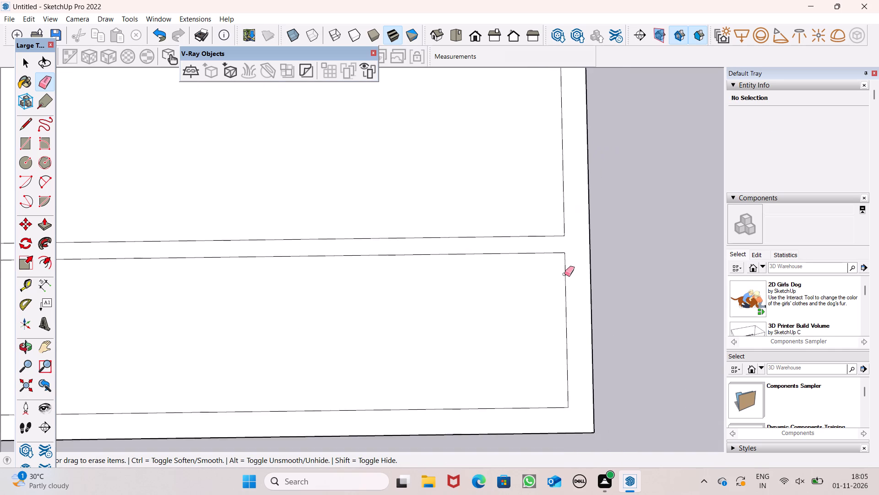
{"action": "scroll", "coordinate": [564, 274], "scroll_direction": "down", "scroll_amount": 2}
{"action": "scroll", "coordinate": [509, 293], "scroll_direction": "down", "scroll_amount": 8}
{"action": "scroll", "coordinate": [521, 345], "scroll_direction": "down", "scroll_amount": 8}
{"action": "scroll", "coordinate": [407, 239], "scroll_direction": "down", "scroll_amount": 3}
{"action": "scroll", "coordinate": [393, 164], "scroll_direction": "up", "scroll_amount": 6}
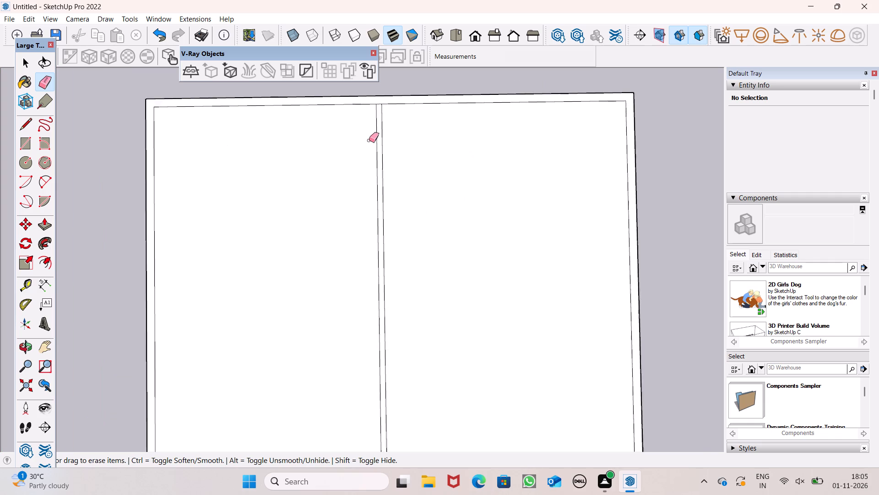
{"action": "scroll", "coordinate": [369, 140], "scroll_direction": "up", "scroll_amount": 2}
{"action": "scroll", "coordinate": [383, 91], "scroll_direction": "up", "scroll_amount": 7}
{"action": "left_click", "coordinate": [379, 107]}
{"action": "key", "text": "space"}
Draw a line across the outer wall band, extending the side wall's inner edge from the back inner corner to the slab's back edge.
{"action": "scroll", "coordinate": [377, 108], "scroll_direction": "down", "scroll_amount": 2}
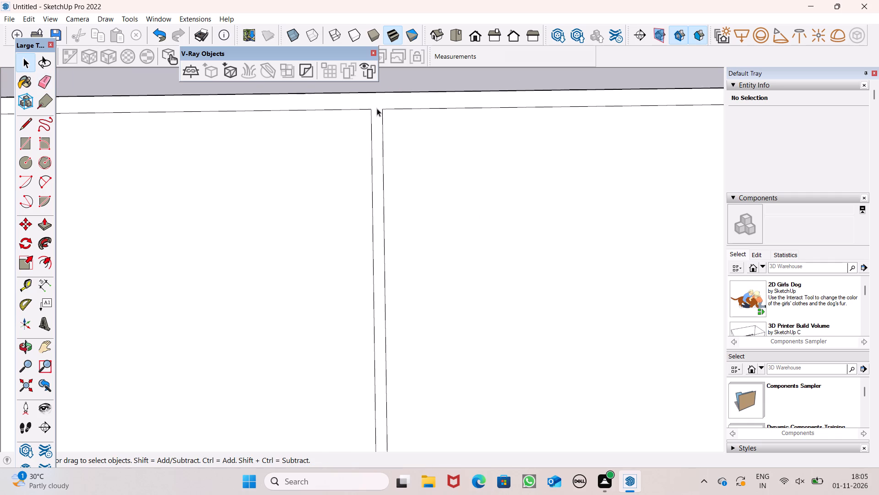
{"action": "scroll", "coordinate": [377, 108], "scroll_direction": "down", "scroll_amount": 12}
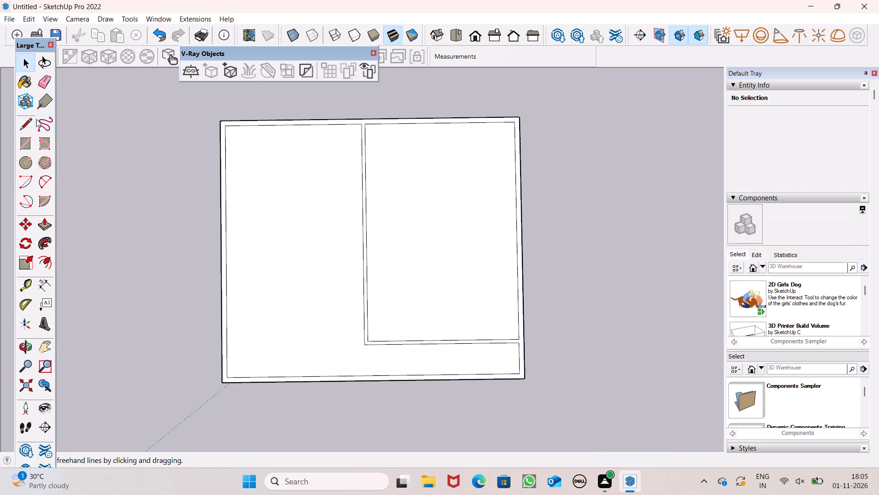
{"action": "left_click", "coordinate": [25, 125]}
{"action": "scroll", "coordinate": [187, 144], "scroll_direction": "up", "scroll_amount": 7}
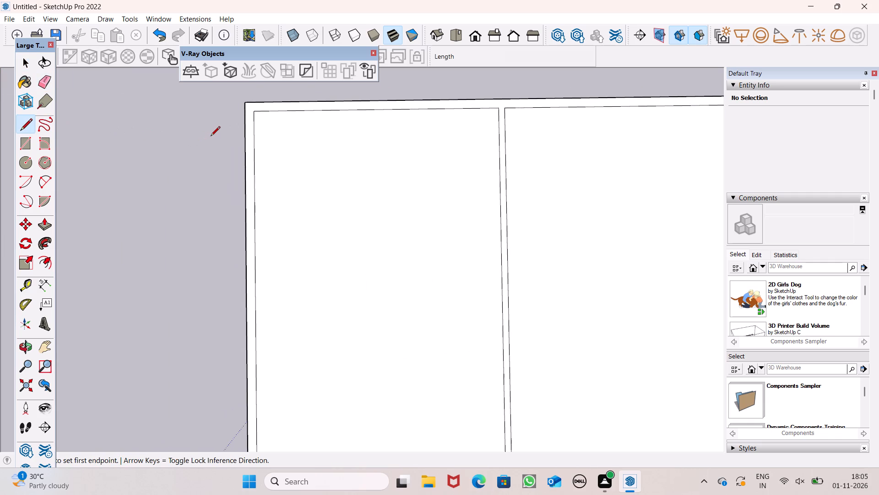
{"action": "scroll", "coordinate": [269, 129], "scroll_direction": "up", "scroll_amount": 8}
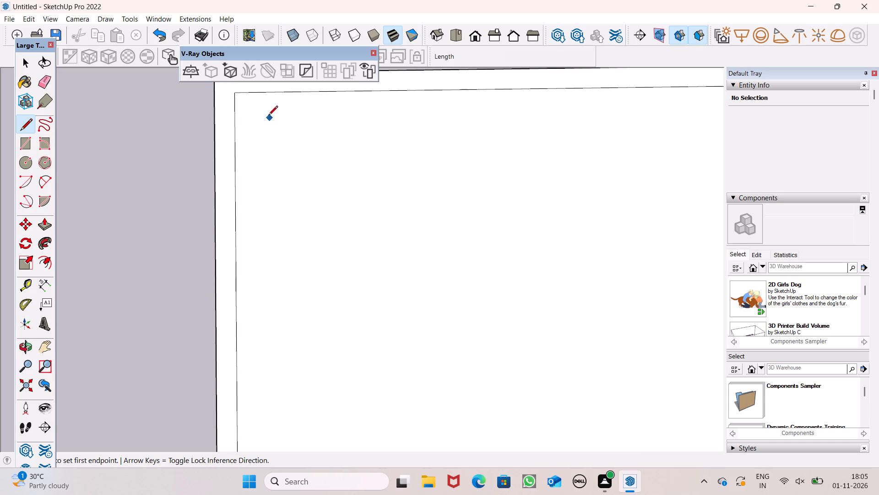
{"action": "scroll", "coordinate": [270, 124], "scroll_direction": "down", "scroll_amount": 6}
{"action": "scroll", "coordinate": [233, 85], "scroll_direction": "up", "scroll_amount": 3}
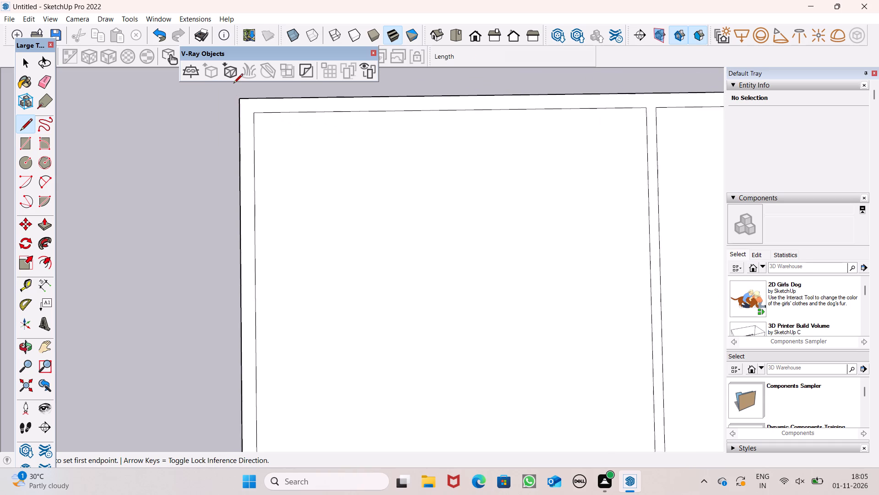
{"action": "scroll", "coordinate": [233, 84], "scroll_direction": "up", "scroll_amount": 3}
{"action": "left_click", "coordinate": [259, 120]}
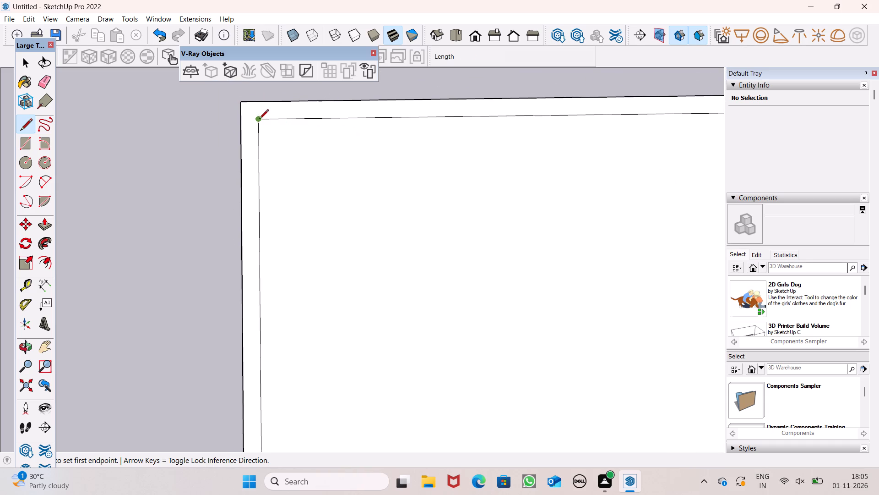
{"action": "left_click", "coordinate": [257, 102]}
Draw a 9" line across the opposite side wall band, between the shorter partition's junction and the front corner.
{"action": "scroll", "coordinate": [183, 98], "scroll_direction": "down", "scroll_amount": 6}
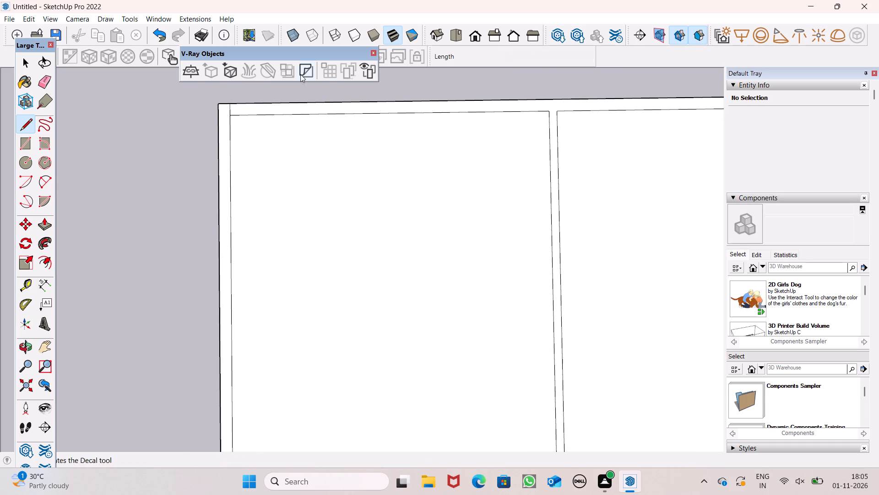
{"action": "scroll", "coordinate": [334, 82], "scroll_direction": "down", "scroll_amount": 15}
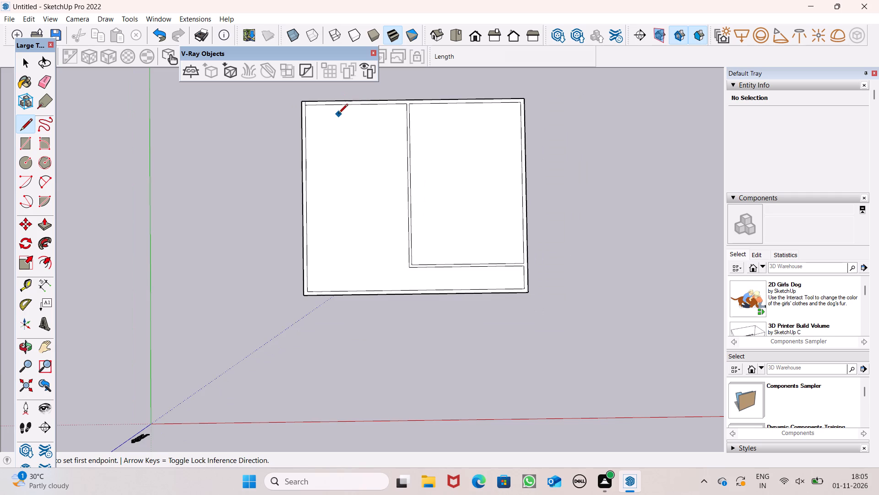
{"action": "scroll", "coordinate": [338, 114], "scroll_direction": "down", "scroll_amount": 1}
{"action": "scroll", "coordinate": [336, 225], "scroll_direction": "up", "scroll_amount": 4}
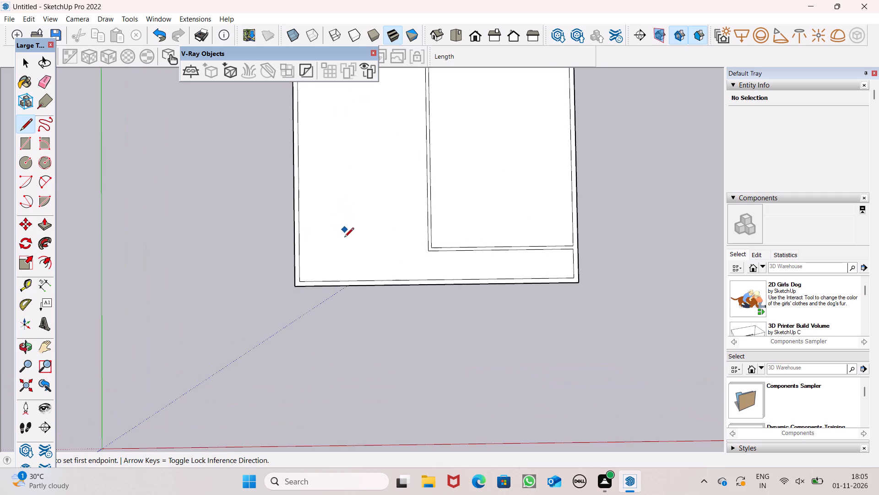
{"action": "scroll", "coordinate": [344, 238], "scroll_direction": "up", "scroll_amount": 1}
{"action": "scroll", "coordinate": [607, 301], "scroll_direction": "up", "scroll_amount": 5}
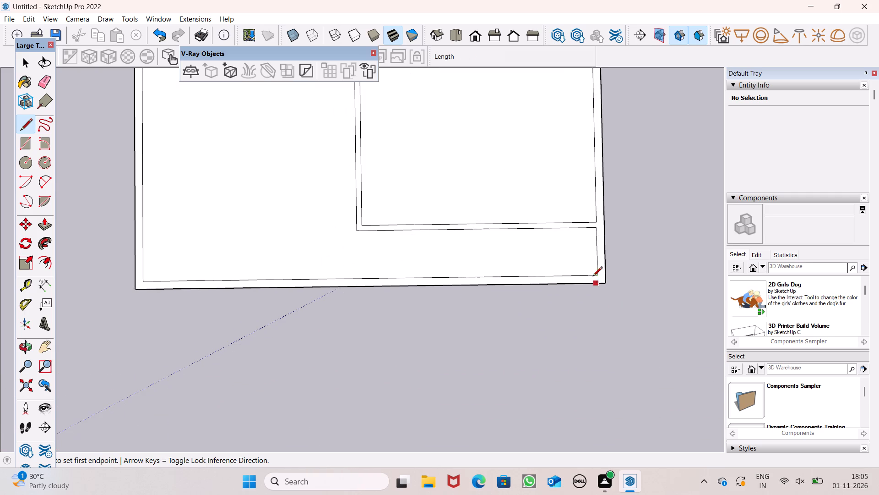
{"action": "scroll", "coordinate": [579, 240], "scroll_direction": "up", "scroll_amount": 2}
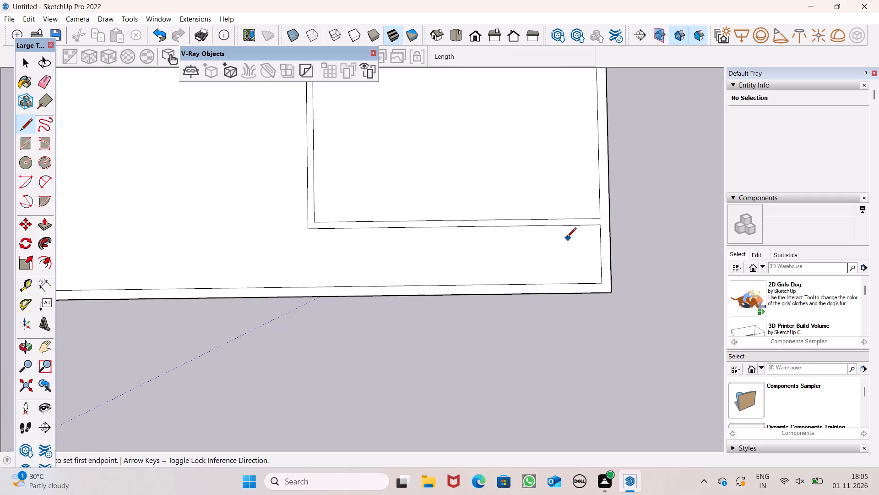
{"action": "scroll", "coordinate": [587, 234], "scroll_direction": "up", "scroll_amount": 2}
{"action": "left_click", "coordinate": [606, 224]}
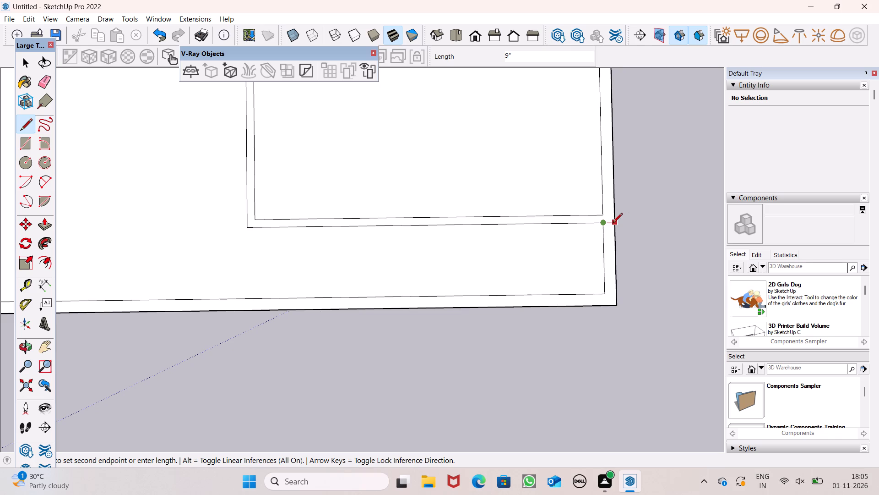
{"action": "key", "text": "space"}
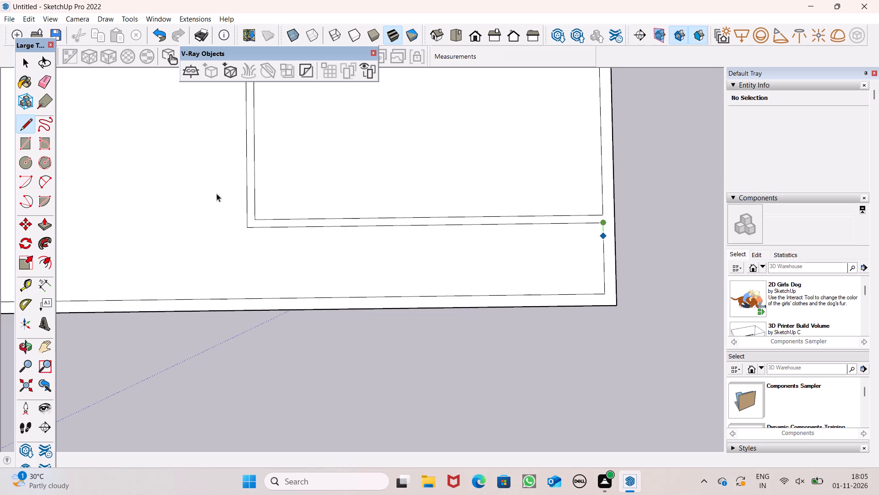
{"action": "left_click", "coordinate": [24, 130]}
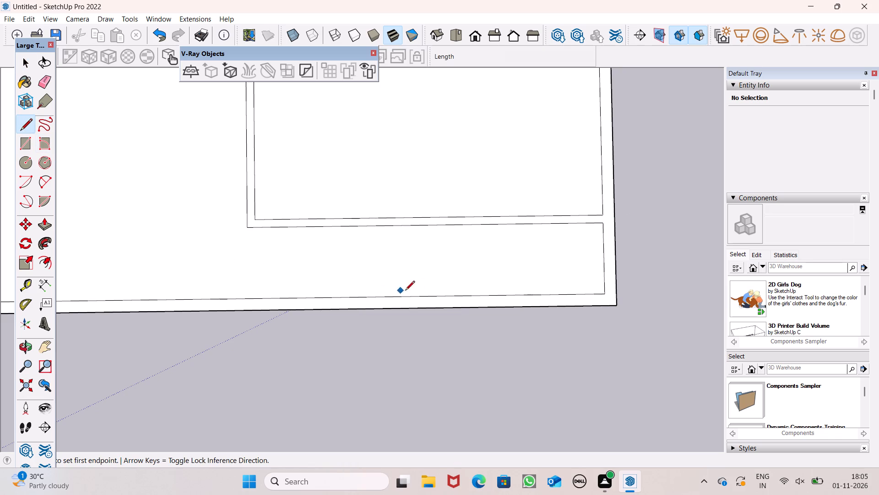
{"action": "left_click", "coordinate": [602, 255]}
{"action": "left_click", "coordinate": [615, 254]}
{"action": "key", "text": "space"}
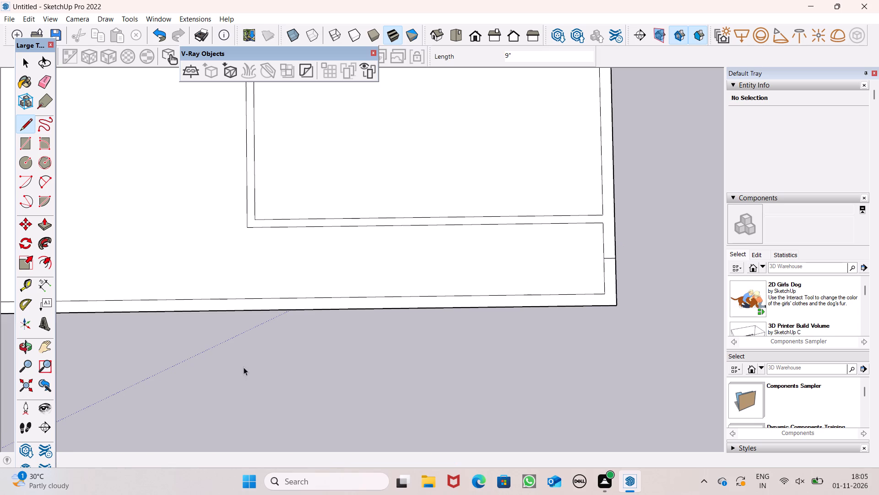
Draw a column rectangle of about 2' 1" by 1' 9" on the slab inside the front corner opposite the partitions.
{"action": "scroll", "coordinate": [480, 298], "scroll_direction": "down", "scroll_amount": 14}
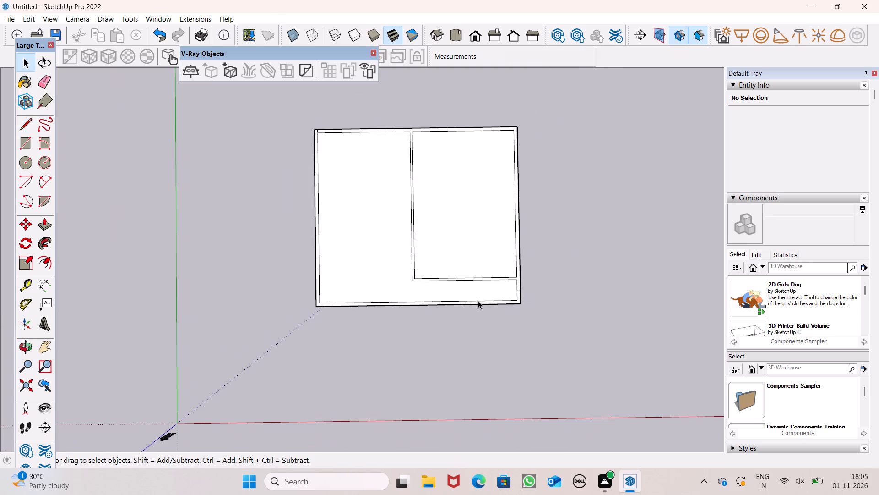
{"action": "middle_click_drag", "start_coordinate": [549, 317], "coordinate": [539, 218]}
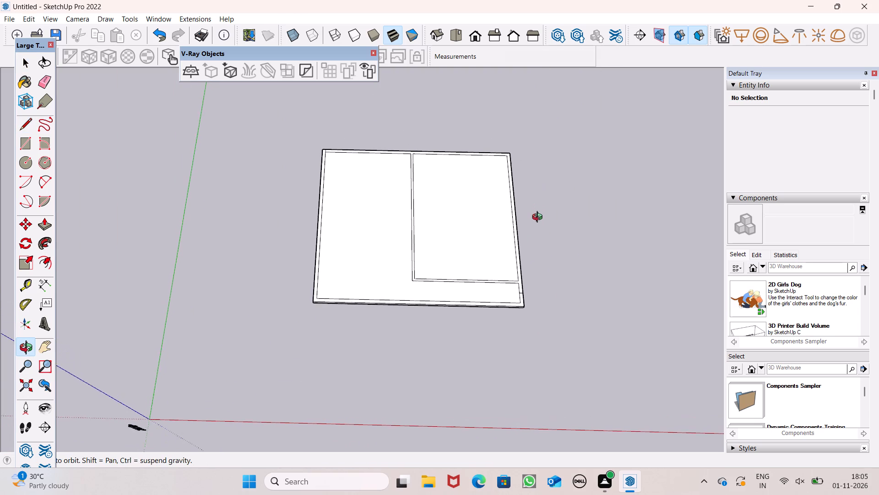
{"action": "middle_click_drag", "start_coordinate": [539, 218], "coordinate": [543, 222]}
{"action": "left_click", "coordinate": [26, 141]}
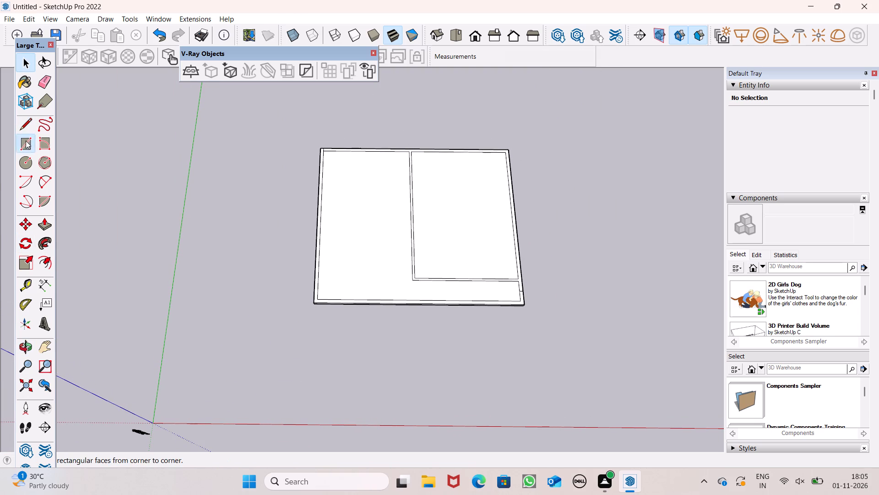
{"action": "scroll", "coordinate": [250, 272], "scroll_direction": "up", "scroll_amount": 5}
{"action": "scroll", "coordinate": [298, 295], "scroll_direction": "down", "scroll_amount": 2}
{"action": "scroll", "coordinate": [397, 278], "scroll_direction": "up", "scroll_amount": 5}
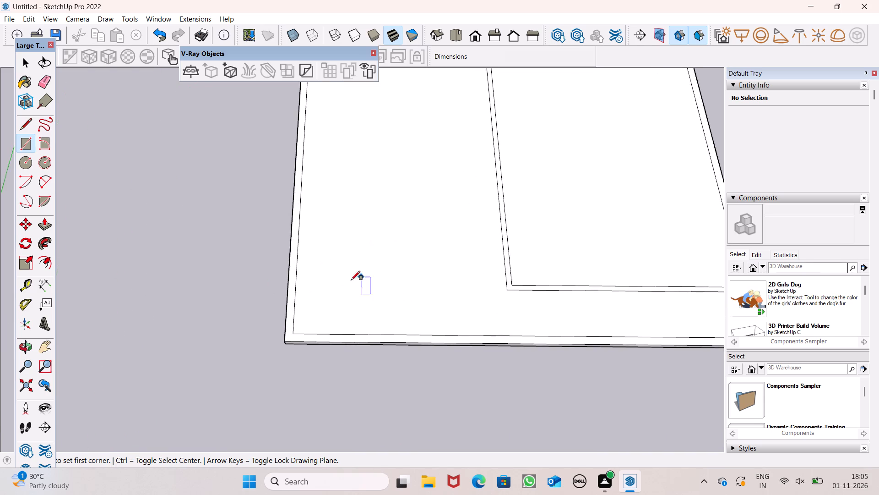
{"action": "scroll", "coordinate": [326, 305], "scroll_direction": "down", "scroll_amount": 3}
{"action": "scroll", "coordinate": [345, 286], "scroll_direction": "up", "scroll_amount": 2}
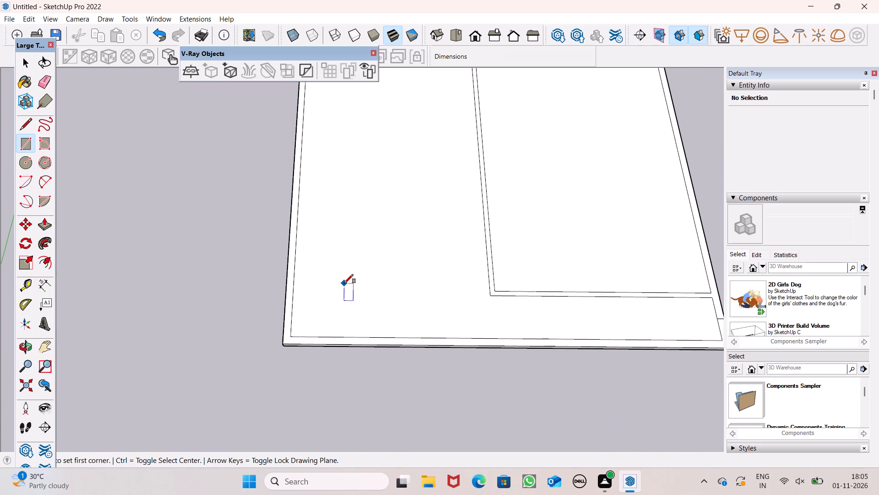
{"action": "scroll", "coordinate": [358, 286], "scroll_direction": "up", "scroll_amount": 1}
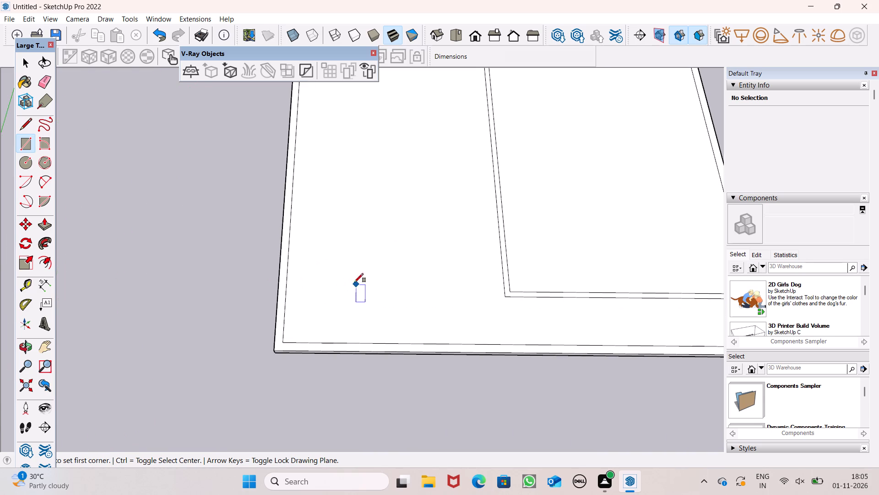
{"action": "left_click", "coordinate": [320, 266]}
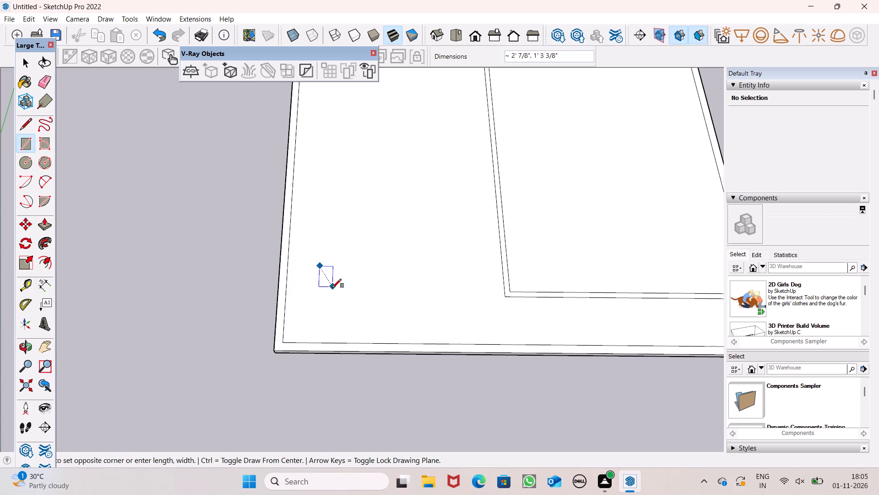
{"action": "scroll", "coordinate": [340, 288], "scroll_direction": "up", "scroll_amount": 2}
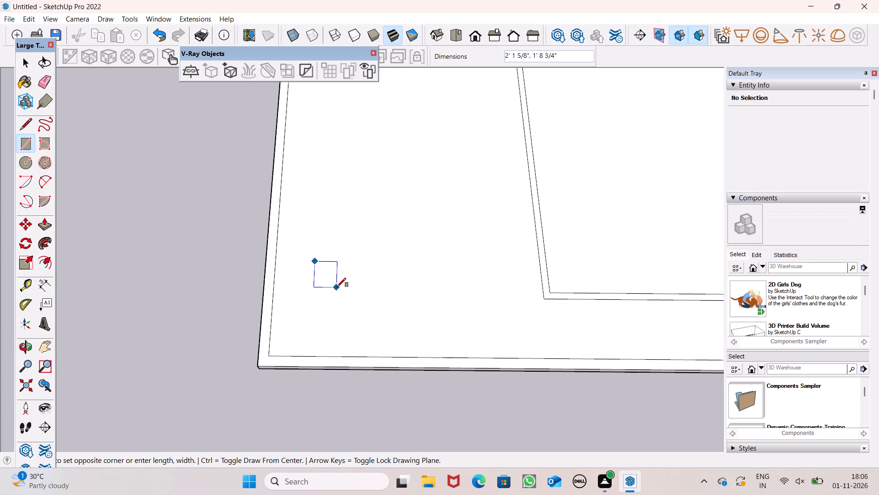
{"action": "left_click", "coordinate": [337, 286]}
{"action": "key", "text": "space"}
Copy the column rectangle twice toward the back, forming a straight row of three roughly evenly spaced along the side wall.
{"action": "scroll", "coordinate": [336, 296], "scroll_direction": "down", "scroll_amount": 4}
{"action": "middle_click_drag", "start_coordinate": [354, 324], "coordinate": [358, 379]}
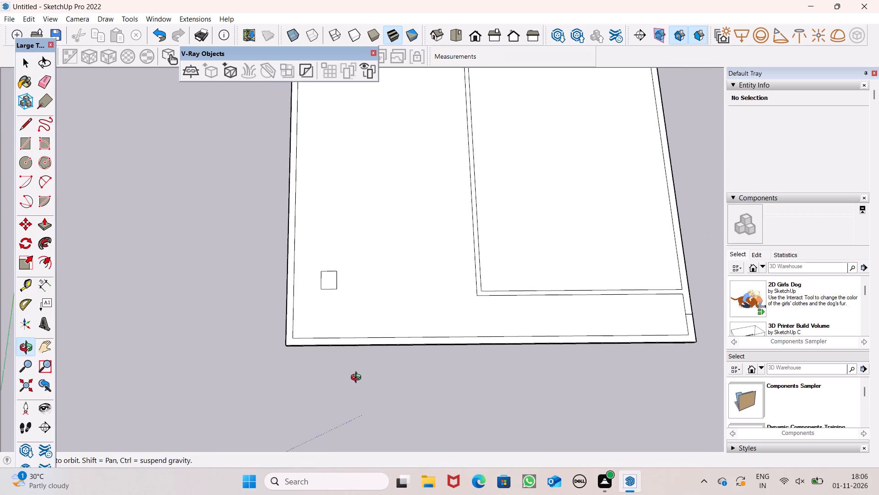
{"action": "middle_click_drag", "start_coordinate": [358, 379], "coordinate": [358, 397]}
{"action": "scroll", "coordinate": [337, 392], "scroll_direction": "down", "scroll_amount": 7}
{"action": "scroll", "coordinate": [337, 269], "scroll_direction": "up", "scroll_amount": 6}
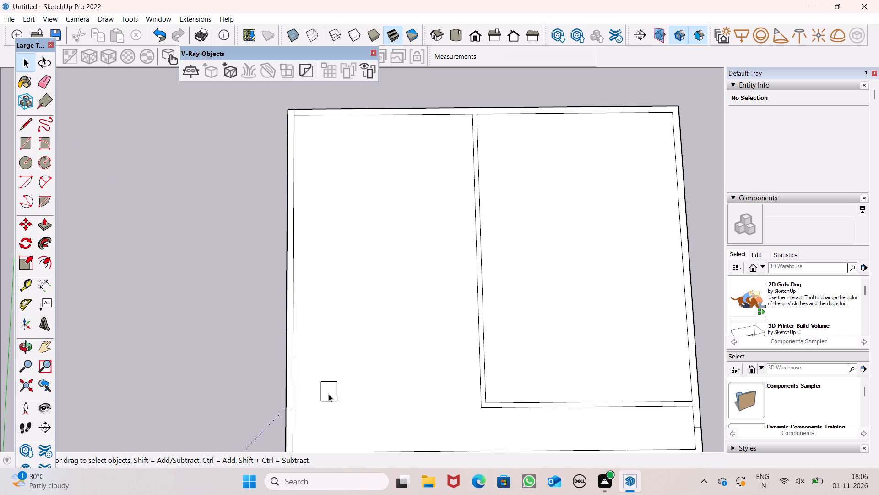
{"action": "double_click", "coordinate": [328, 394]}
{"action": "key", "text": "m"}
{"action": "key", "text": "Return"}
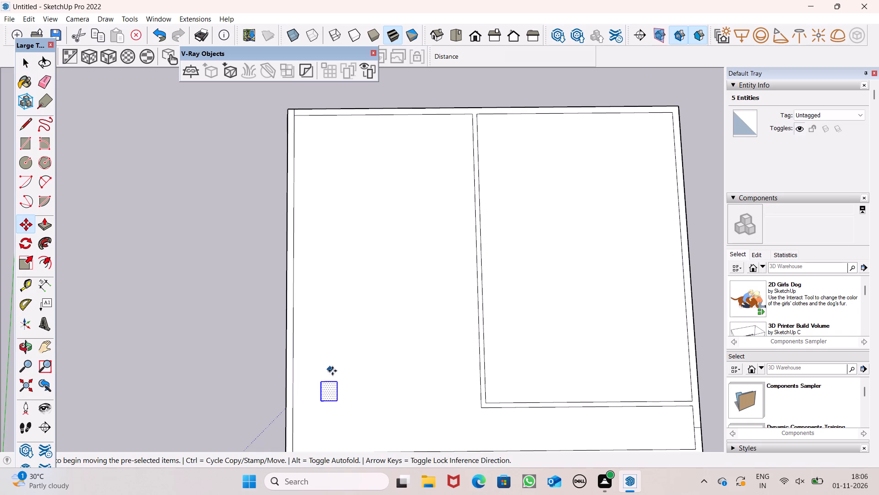
{"action": "left_click_drag", "start_coordinate": [333, 390], "coordinate": [338, 274]}
{"action": "left_click_drag", "start_coordinate": [333, 277], "coordinate": [320, 176]}
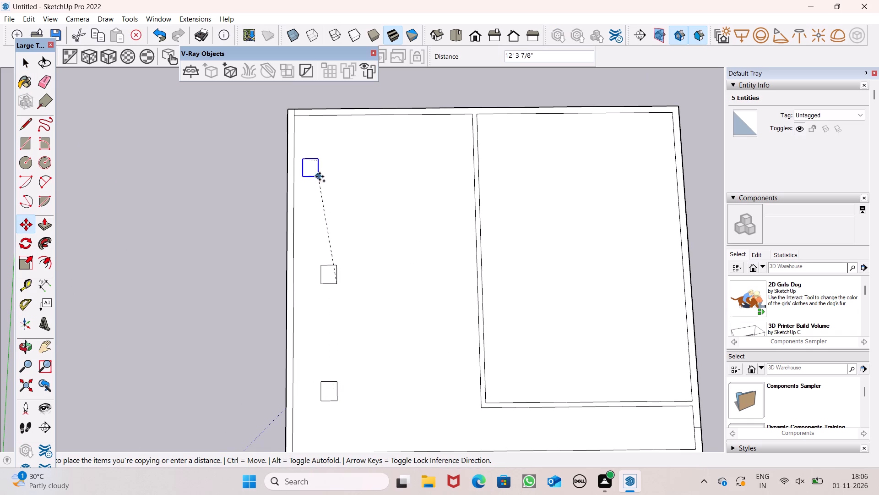
{"action": "left_click_drag", "start_coordinate": [320, 176], "coordinate": [337, 170]}
{"action": "key", "text": "space"}
{"action": "left_click", "coordinate": [232, 148]}
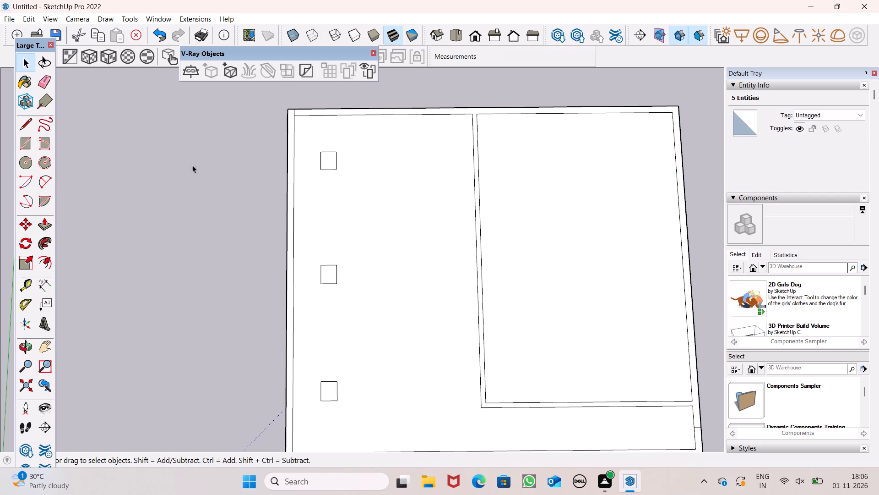
Extrude the three column rectangles upward to a height of 10'.
{"action": "left_click", "coordinate": [47, 221]}
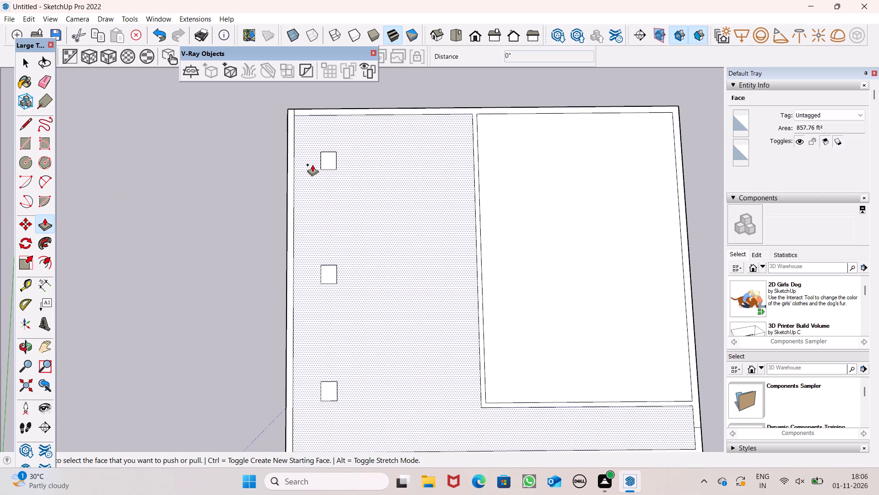
{"action": "left_click_drag", "start_coordinate": [326, 163], "coordinate": [217, 144]}
{"action": "type", "text": "10'"}
{"action": "key", "text": "Return"}
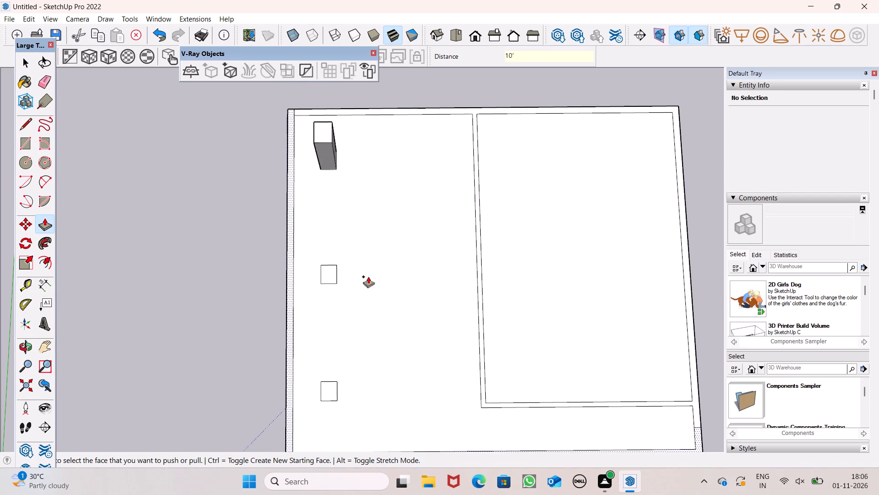
{"action": "left_click_drag", "start_coordinate": [329, 275], "coordinate": [318, 158]}
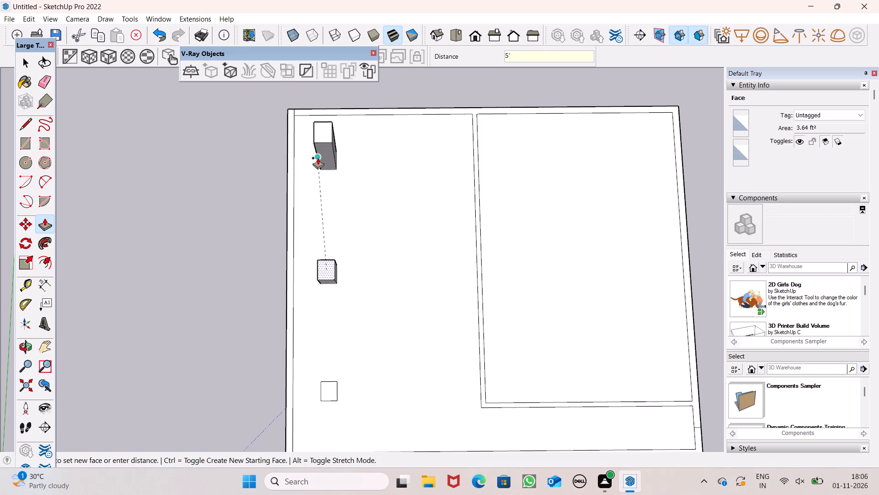
{"action": "left_click_drag", "start_coordinate": [318, 158], "coordinate": [322, 143]}
{"action": "scroll", "coordinate": [322, 143], "scroll_direction": "down", "scroll_amount": 4}
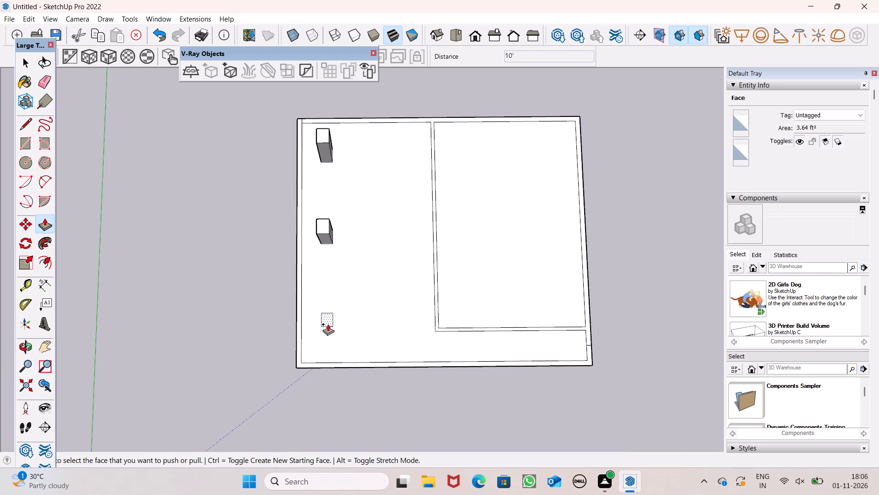
{"action": "left_click_drag", "start_coordinate": [325, 317], "coordinate": [320, 235]}
Extrude the joined outer wall and partition outline upward 10', level with the column tops.
{"action": "scroll", "coordinate": [330, 187], "scroll_direction": "down", "scroll_amount": 5}
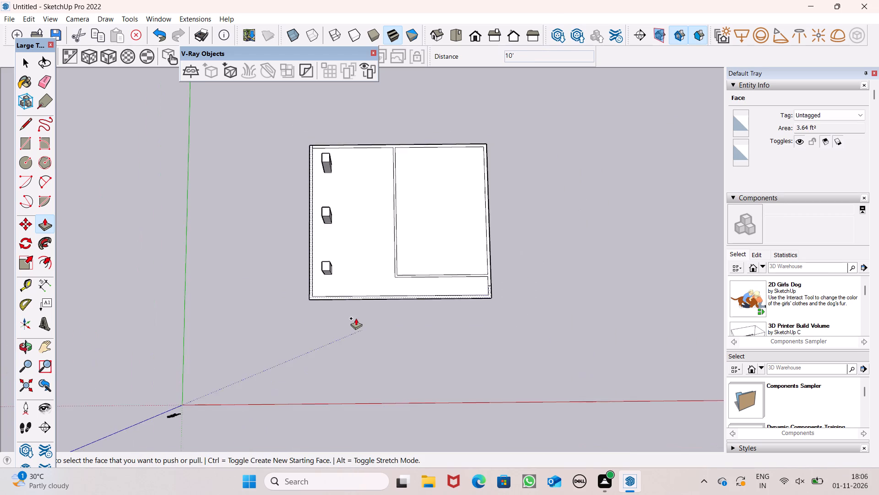
{"action": "middle_click_drag", "start_coordinate": [358, 318], "coordinate": [326, 9]}
{"action": "middle_click_drag", "start_coordinate": [356, 207], "coordinate": [394, 300]}
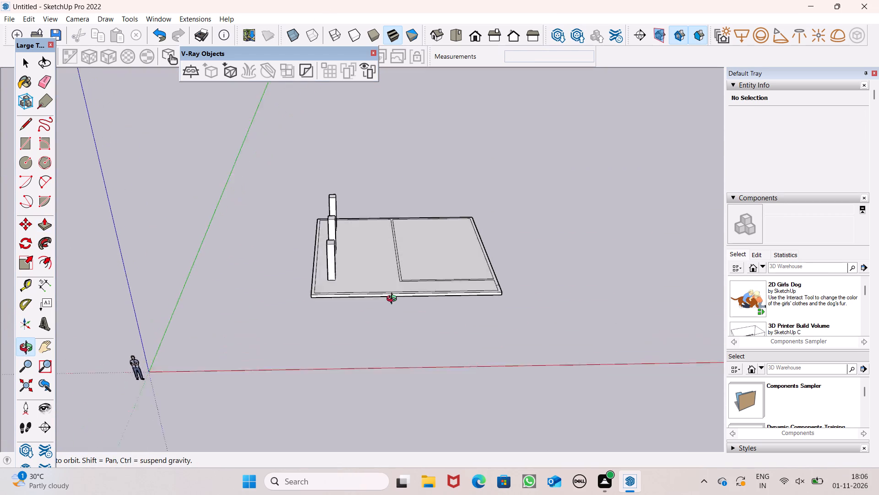
{"action": "middle_click_drag", "start_coordinate": [394, 300], "coordinate": [398, 341]}
{"action": "scroll", "coordinate": [390, 291], "scroll_direction": "up", "scroll_amount": 4}
{"action": "left_click_drag", "start_coordinate": [406, 280], "coordinate": [321, 242]}
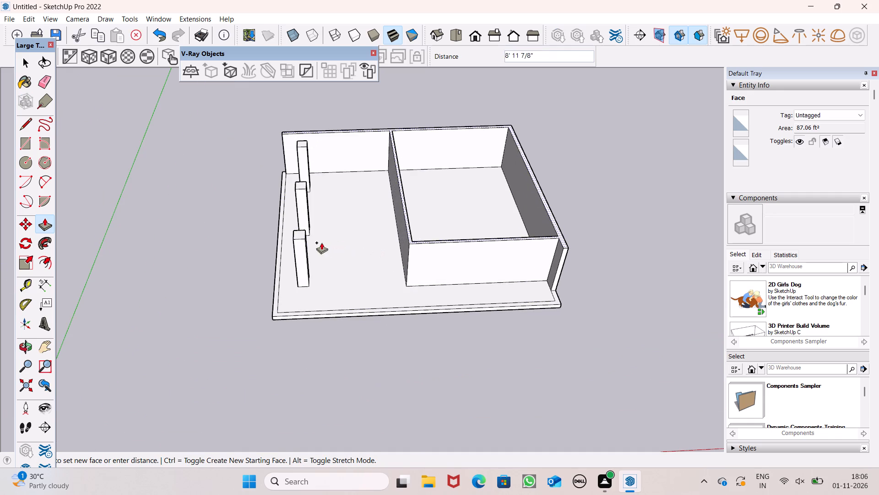
{"action": "left_click_drag", "start_coordinate": [321, 242], "coordinate": [308, 245]}
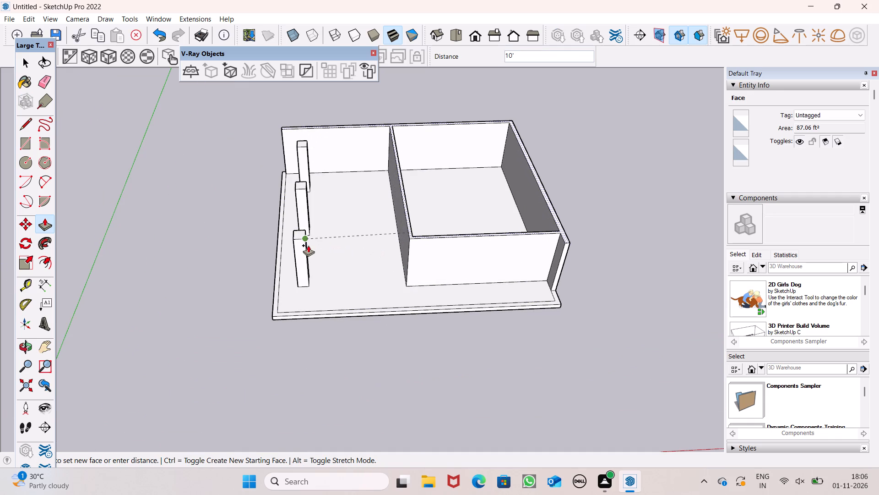
{"action": "left_click_drag", "start_coordinate": [308, 245], "coordinate": [303, 239]}
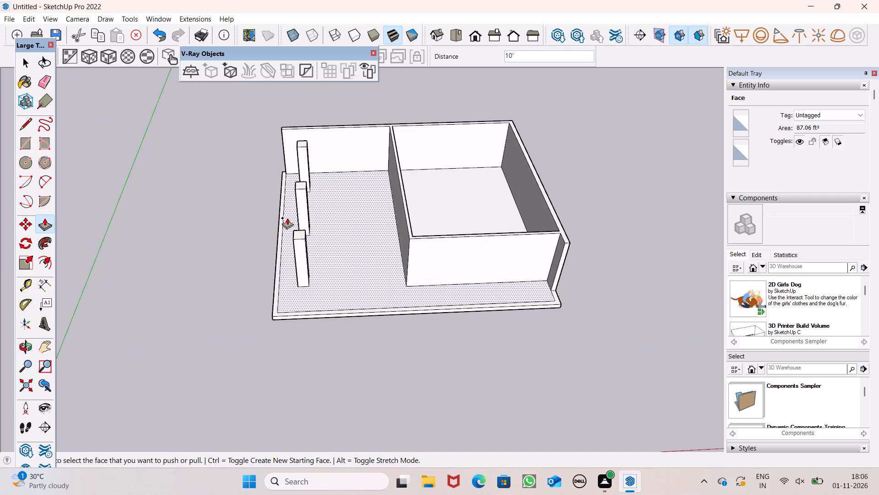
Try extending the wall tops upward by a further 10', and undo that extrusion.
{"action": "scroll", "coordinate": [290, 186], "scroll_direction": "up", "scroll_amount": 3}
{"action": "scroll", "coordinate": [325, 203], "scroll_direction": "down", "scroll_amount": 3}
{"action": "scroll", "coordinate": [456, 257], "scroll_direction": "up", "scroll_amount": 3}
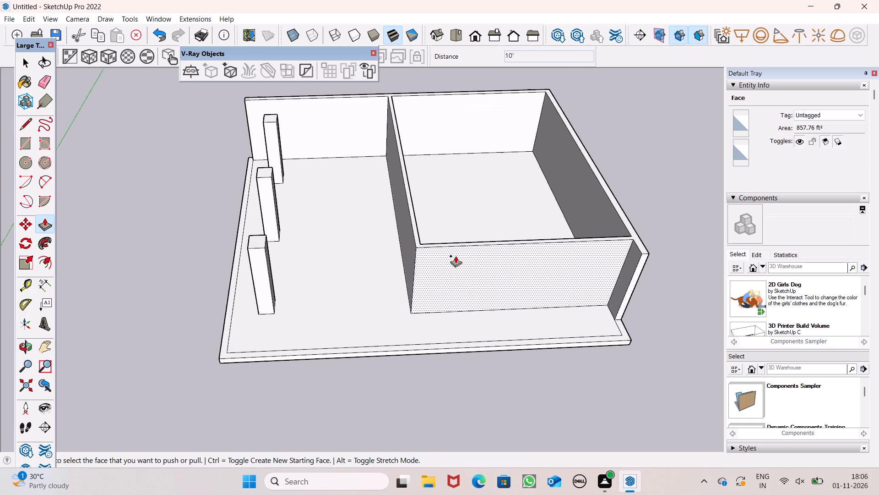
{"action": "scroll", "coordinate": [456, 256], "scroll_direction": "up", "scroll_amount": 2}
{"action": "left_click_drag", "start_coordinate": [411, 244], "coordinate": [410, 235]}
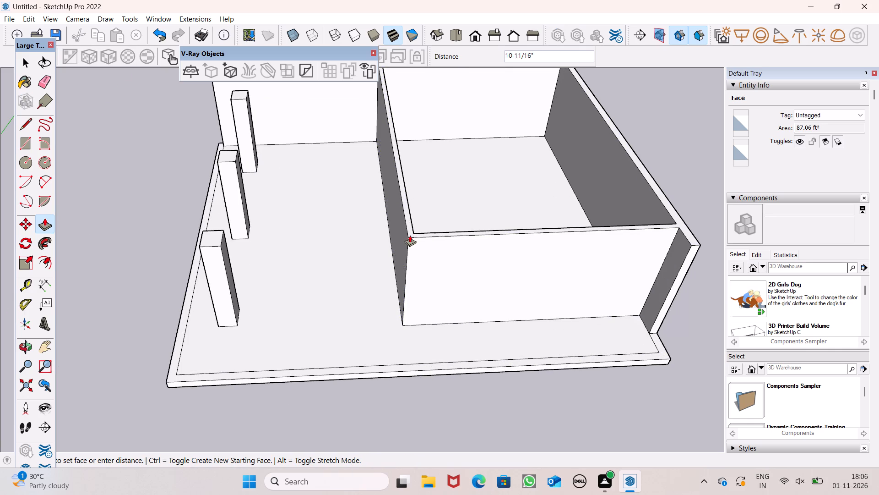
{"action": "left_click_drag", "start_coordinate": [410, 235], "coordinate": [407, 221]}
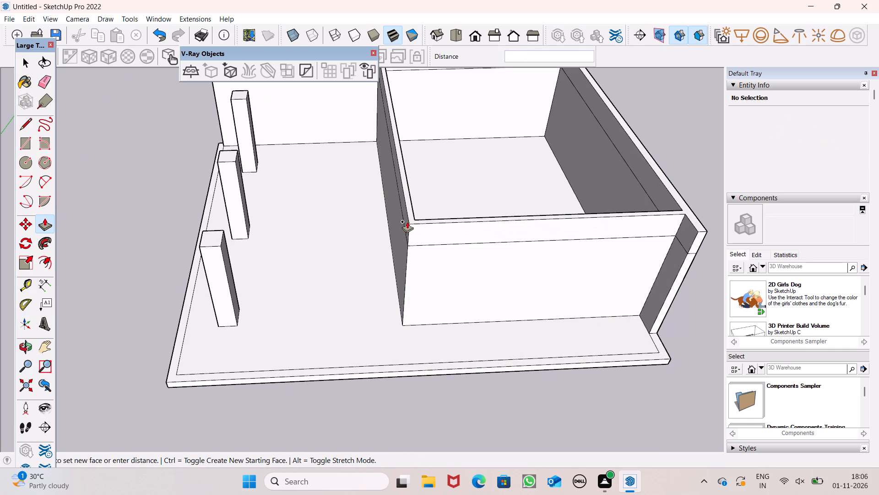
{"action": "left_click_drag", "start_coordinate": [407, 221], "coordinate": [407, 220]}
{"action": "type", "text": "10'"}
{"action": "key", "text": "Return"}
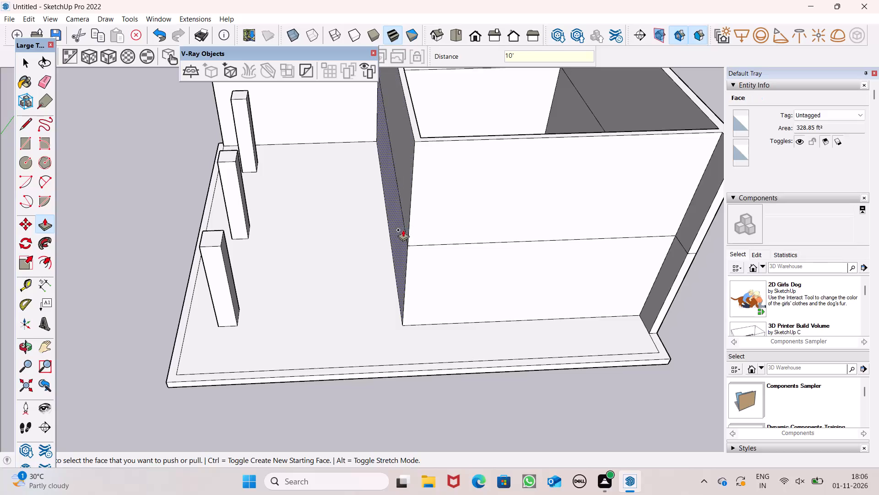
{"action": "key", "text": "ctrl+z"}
Extrude the tops of the joined walls and partitions upward 1' as a separate band.
{"action": "left_click_drag", "start_coordinate": [408, 238], "coordinate": [401, 225]}
{"action": "type", "text": "1'"}
{"action": "key", "text": "Return"}
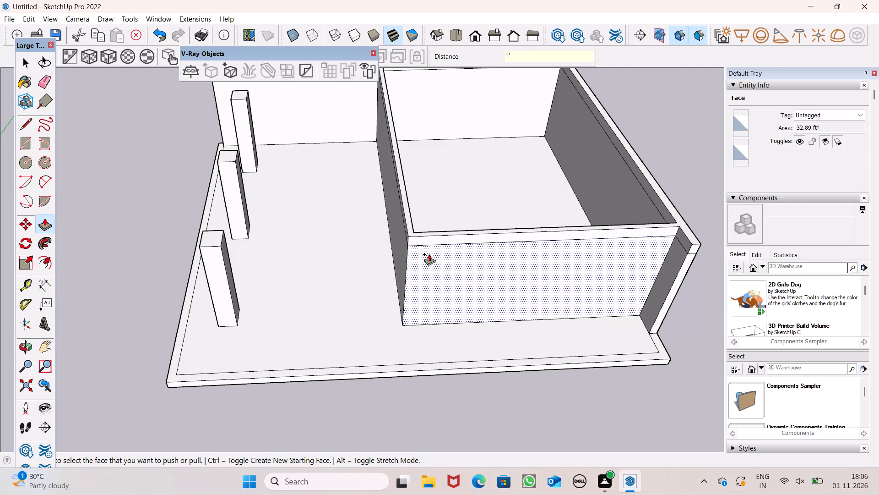
Extrude the long partition's 1' band face about 20' 5" outward over the three columns to form a roof slab.
{"action": "scroll", "coordinate": [441, 228], "scroll_direction": "down", "scroll_amount": 1}
{"action": "middle_click_drag", "start_coordinate": [450, 247], "coordinate": [504, 213]}
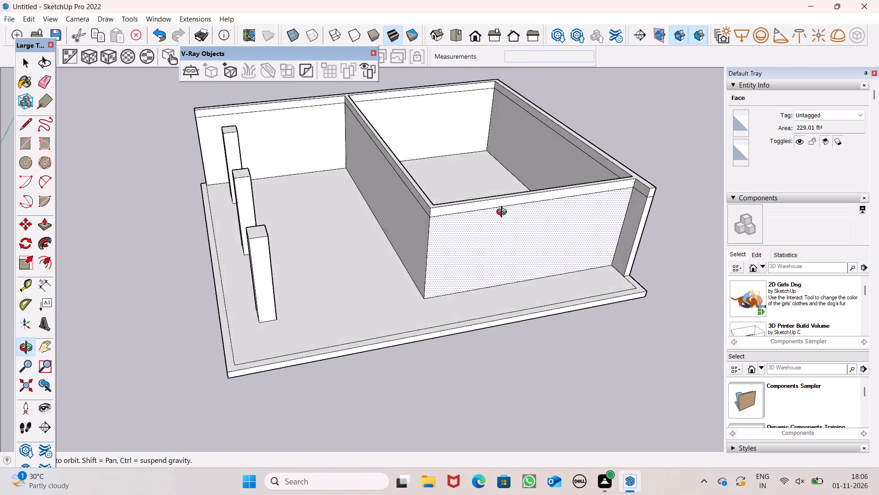
{"action": "middle_click_drag", "start_coordinate": [504, 213], "coordinate": [402, 257]}
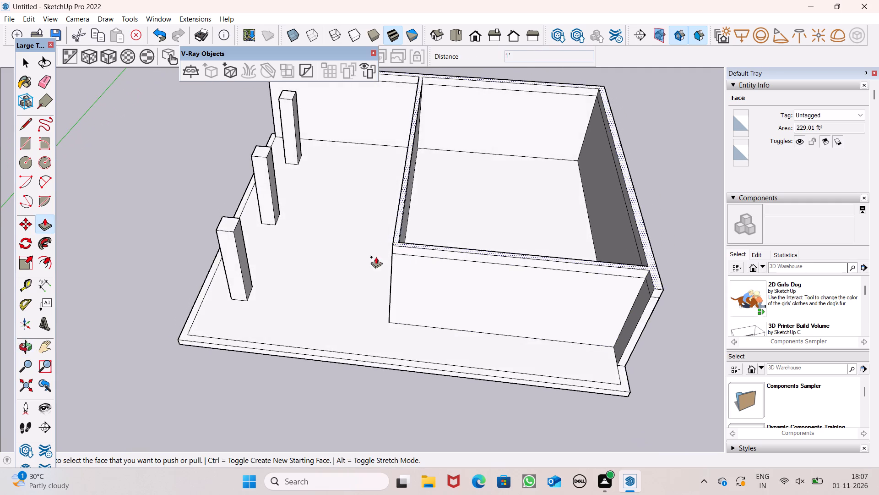
{"action": "scroll", "coordinate": [396, 311], "scroll_direction": "down", "scroll_amount": 2}
{"action": "middle_click_drag", "start_coordinate": [391, 295], "coordinate": [475, 282]}
{"action": "scroll", "coordinate": [424, 262], "scroll_direction": "up", "scroll_amount": 3}
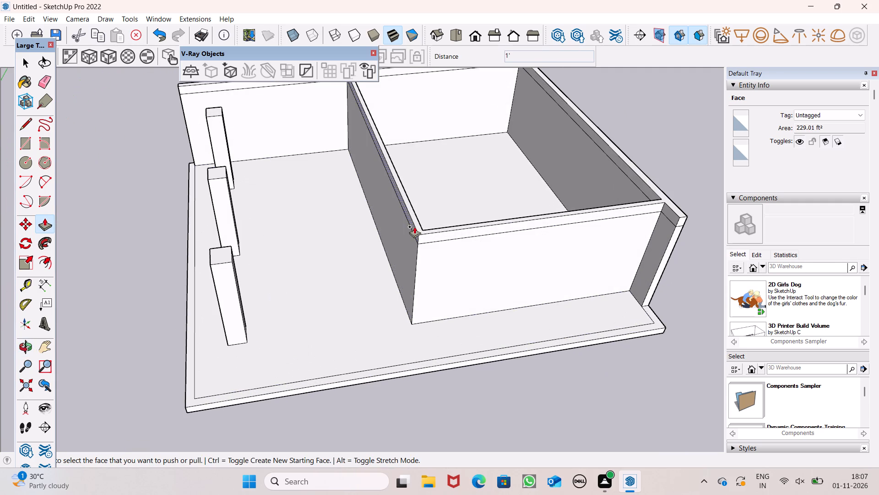
{"action": "left_click_drag", "start_coordinate": [416, 236], "coordinate": [402, 251]}
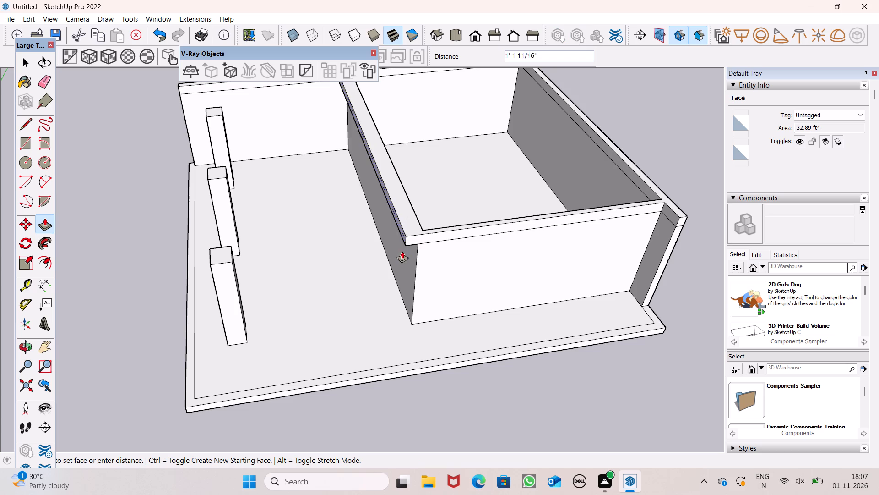
{"action": "left_click_drag", "start_coordinate": [402, 251], "coordinate": [183, 268]}
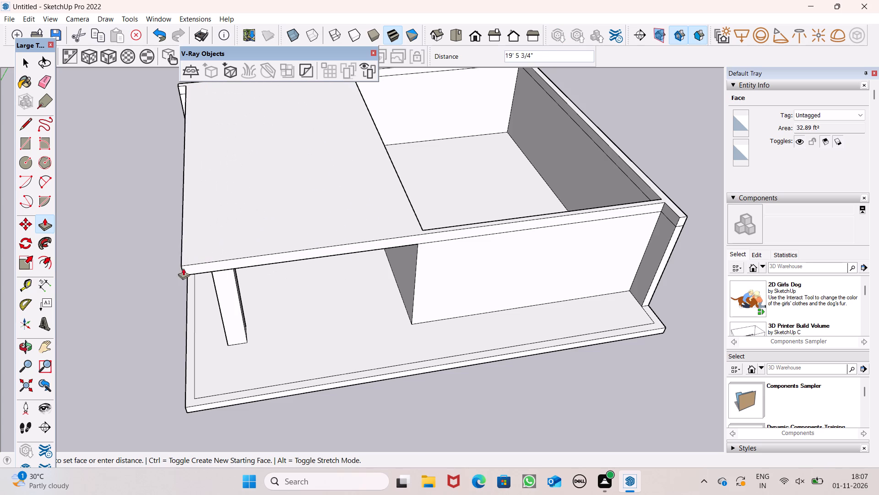
{"action": "left_click_drag", "start_coordinate": [183, 268], "coordinate": [169, 276]}
Draw a line about 20' 11" long along the roof slab's back, from the long partition's inner corner to the outer edge.
{"action": "scroll", "coordinate": [265, 275], "scroll_direction": "down", "scroll_amount": 2}
{"action": "middle_click_drag", "start_coordinate": [290, 281], "coordinate": [326, 129]}
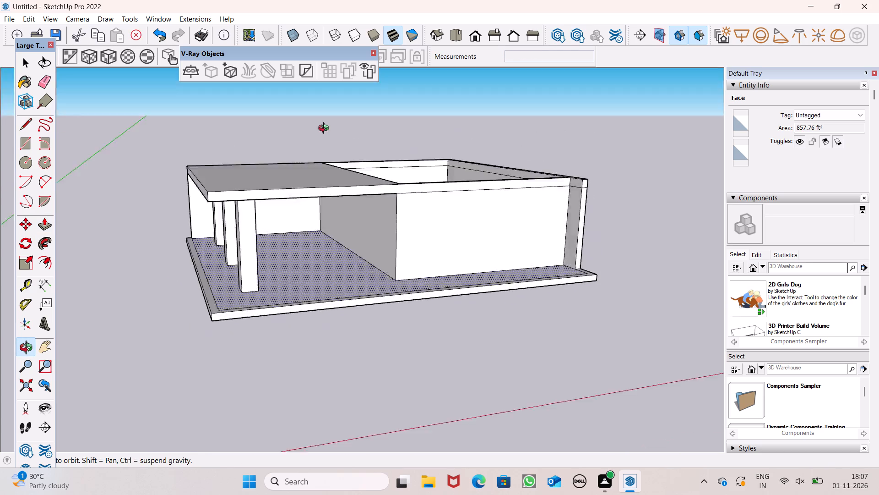
{"action": "middle_click_drag", "start_coordinate": [326, 129], "coordinate": [273, 337]}
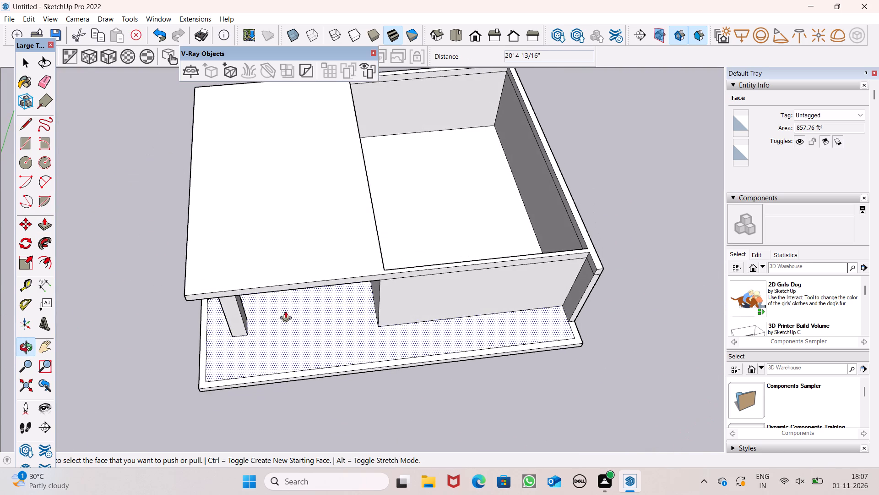
{"action": "scroll", "coordinate": [308, 368], "scroll_direction": "down", "scroll_amount": 4}
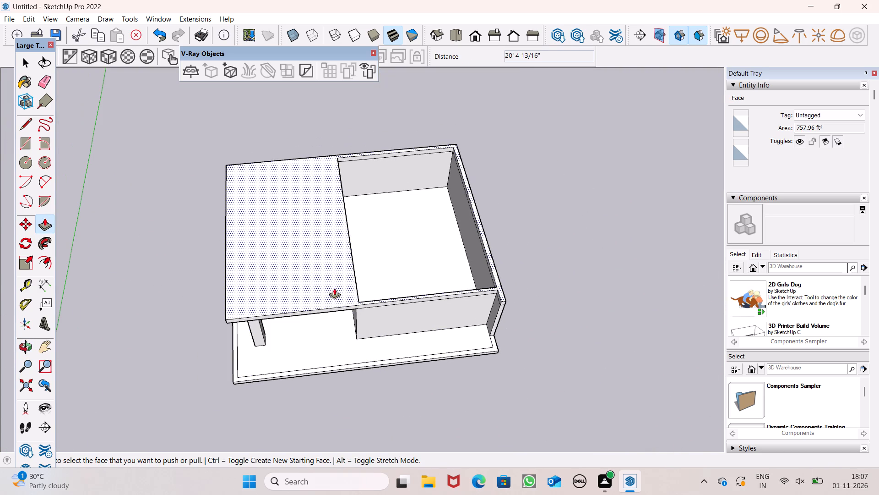
{"action": "left_click", "coordinate": [25, 283]}
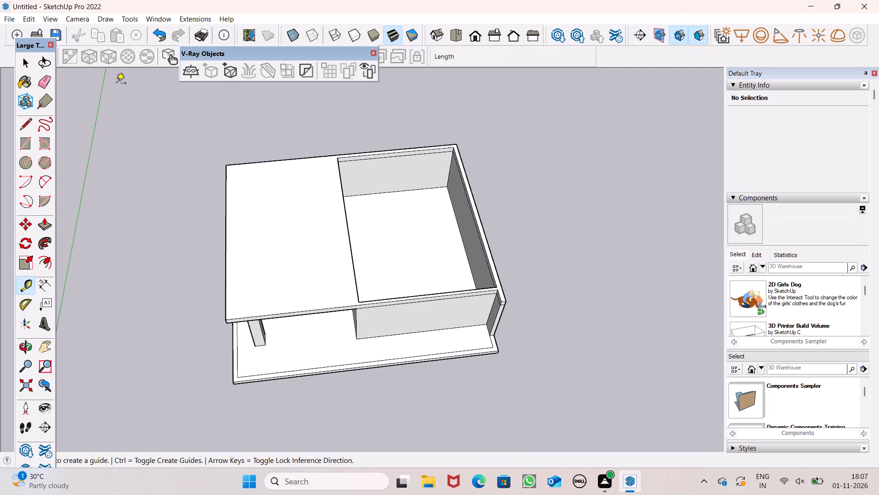
{"action": "left_click", "coordinate": [26, 131]}
{"action": "scroll", "coordinate": [152, 147], "scroll_direction": "up", "scroll_amount": 5}
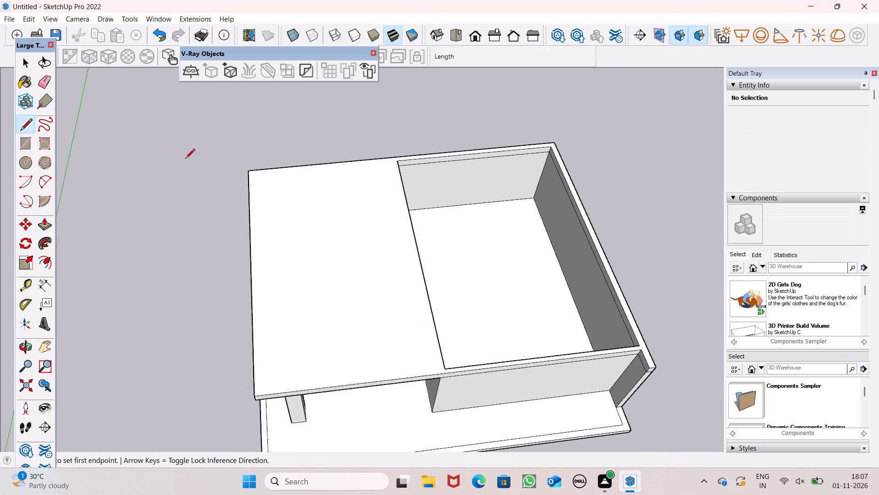
{"action": "scroll", "coordinate": [185, 159], "scroll_direction": "up", "scroll_amount": 3}
{"action": "left_click", "coordinate": [463, 160]}
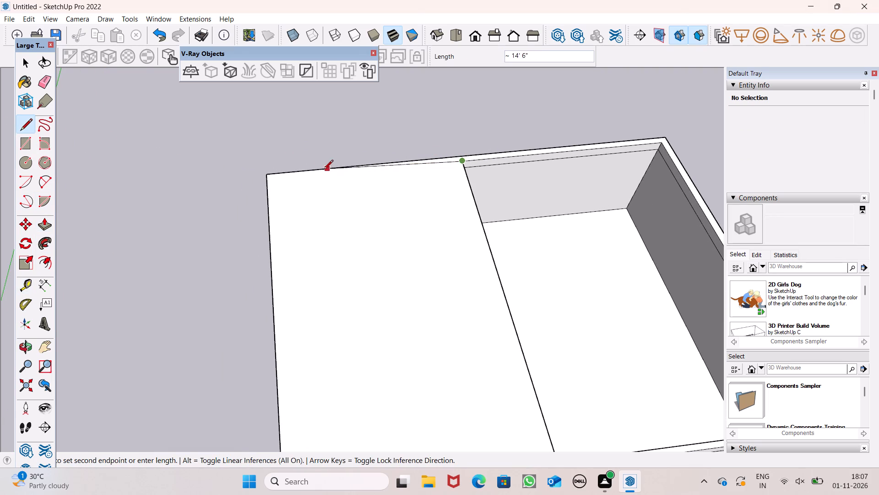
{"action": "left_click", "coordinate": [265, 183]}
Draw a line about 20' 11" long along the roof slab's front, from the partitions' inner corner to the outer edge.
{"action": "scroll", "coordinate": [225, 141], "scroll_direction": "down", "scroll_amount": 8}
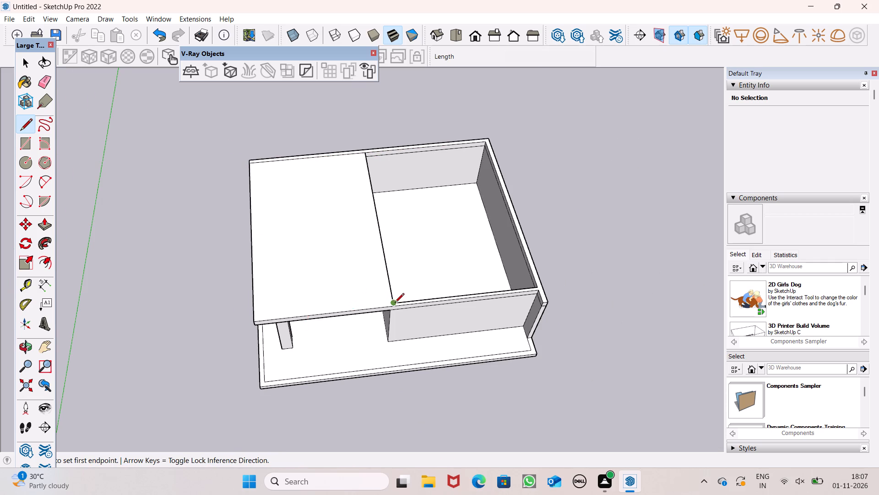
{"action": "scroll", "coordinate": [395, 303], "scroll_direction": "up", "scroll_amount": 7}
{"action": "left_click", "coordinate": [391, 302]}
{"action": "scroll", "coordinate": [235, 291], "scroll_direction": "down", "scroll_amount": 3}
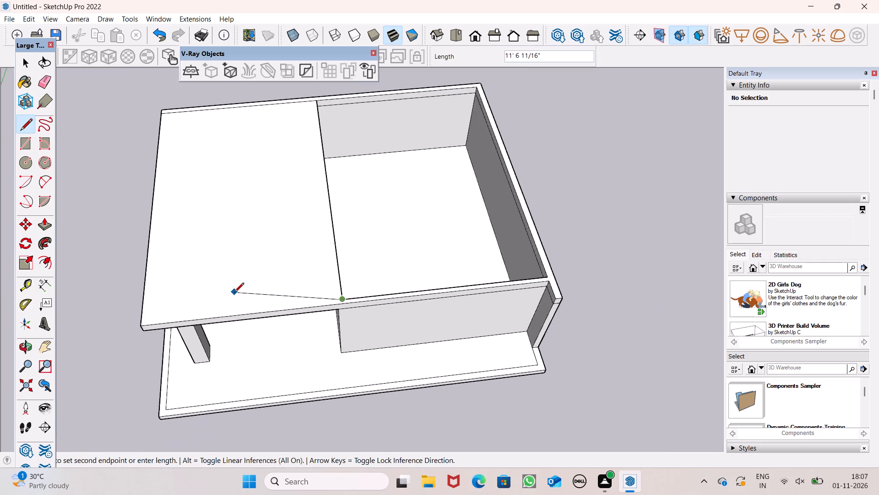
{"action": "scroll", "coordinate": [234, 293], "scroll_direction": "down", "scroll_amount": 2}
{"action": "scroll", "coordinate": [135, 314], "scroll_direction": "up", "scroll_amount": 6}
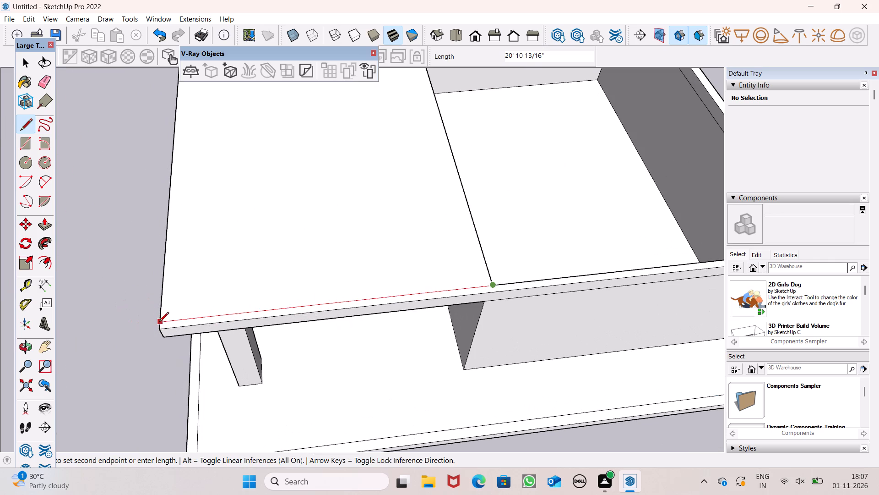
{"action": "left_click", "coordinate": [160, 322]}
Place a guide line 9" inside the roof slab's outer edge on the column side.
{"action": "scroll", "coordinate": [240, 353], "scroll_direction": "down", "scroll_amount": 8}
{"action": "scroll", "coordinate": [194, 215], "scroll_direction": "up", "scroll_amount": 1}
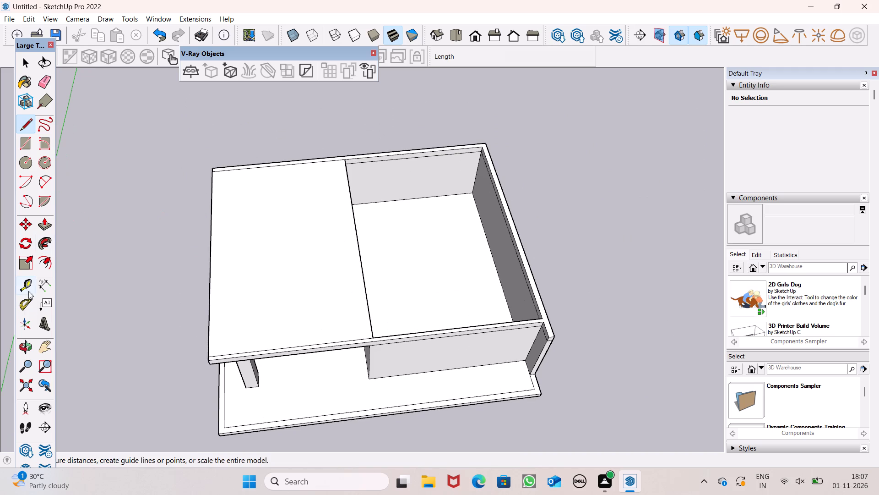
{"action": "left_click", "coordinate": [29, 287]}
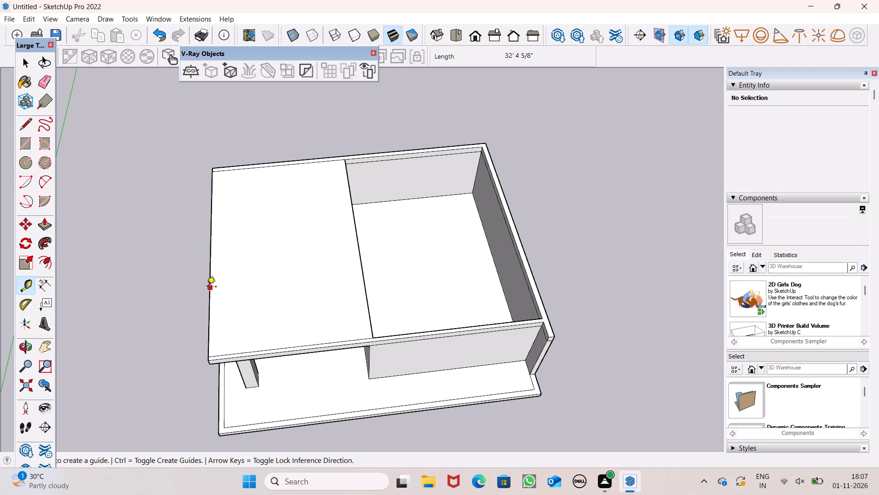
{"action": "left_click", "coordinate": [207, 287]}
{"action": "key", "text": "9"}
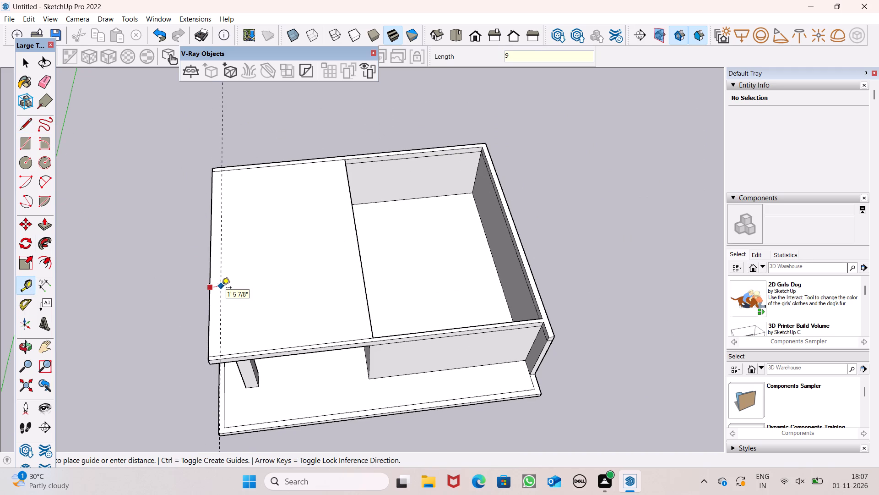
{"action": "key", "text": "shift+quotedbl"}
{"action": "key", "text": "Return"}
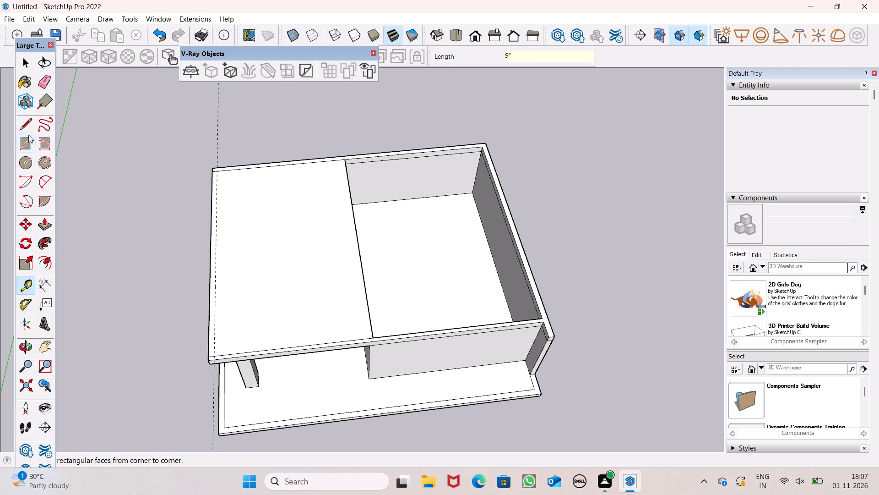
Draw a line along the 9" guide, connecting the back and front lines on the roof slab.
{"action": "left_click", "coordinate": [22, 126]}
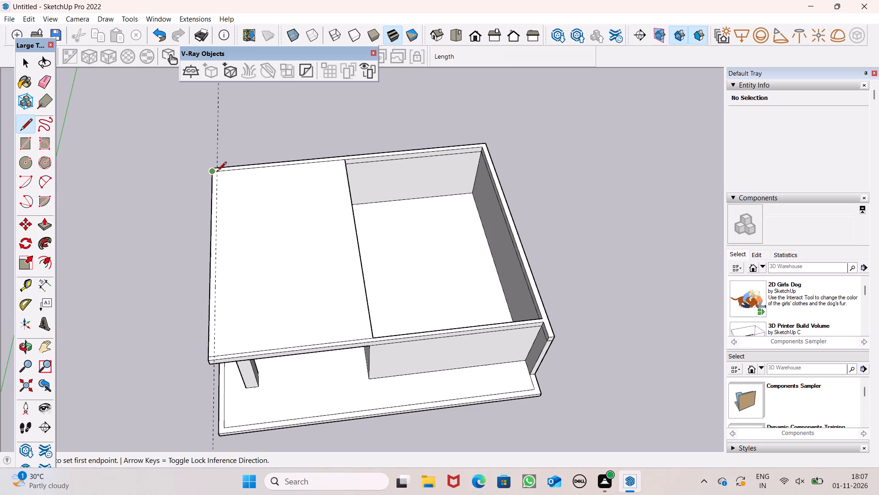
{"action": "scroll", "coordinate": [204, 170], "scroll_direction": "up", "scroll_amount": 4}
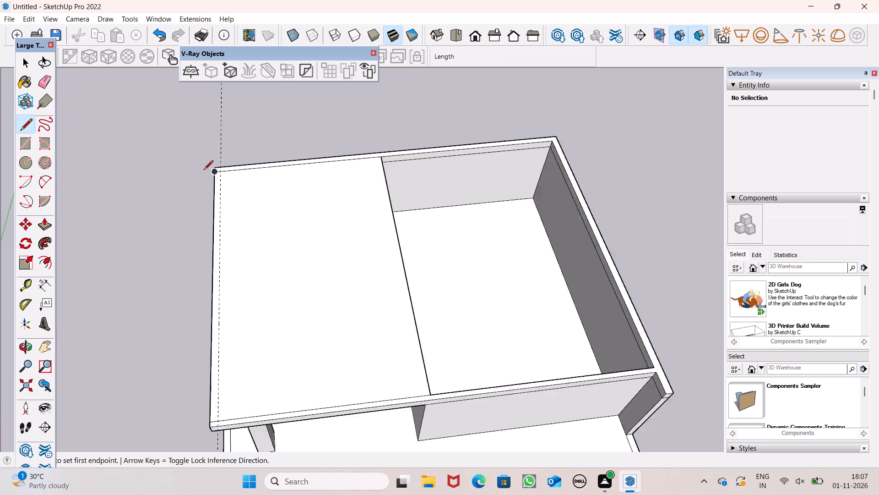
{"action": "scroll", "coordinate": [204, 170], "scroll_direction": "up", "scroll_amount": 5}
{"action": "left_click", "coordinate": [229, 173]}
{"action": "scroll", "coordinate": [263, 164], "scroll_direction": "down", "scroll_amount": 8}
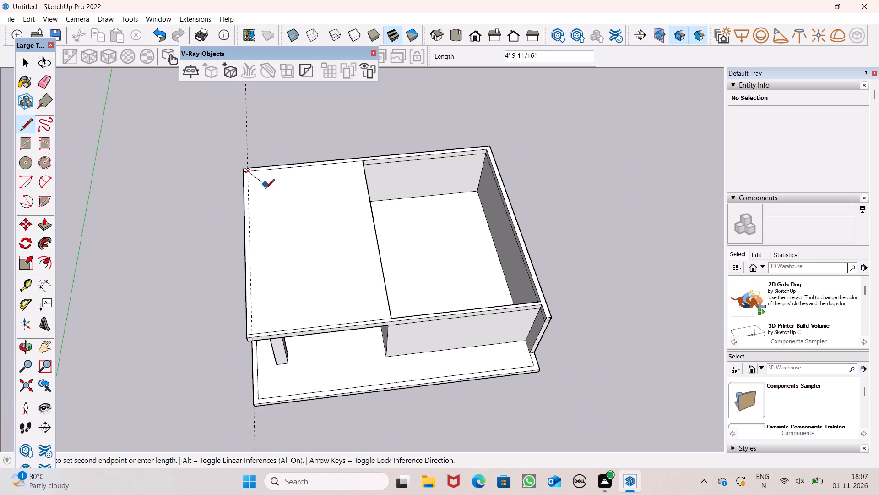
{"action": "scroll", "coordinate": [261, 240], "scroll_direction": "down", "scroll_amount": 5}
{"action": "scroll", "coordinate": [262, 300], "scroll_direction": "up", "scroll_amount": 12}
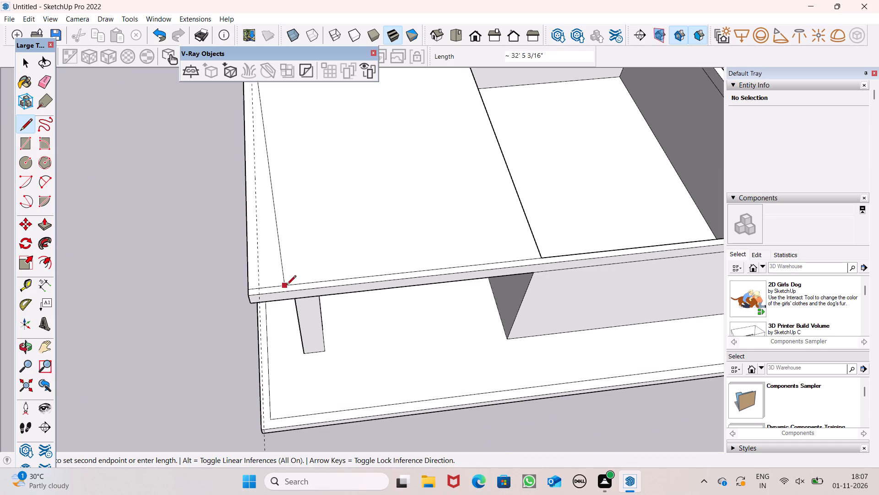
{"action": "scroll", "coordinate": [268, 298], "scroll_direction": "up", "scroll_amount": 13}
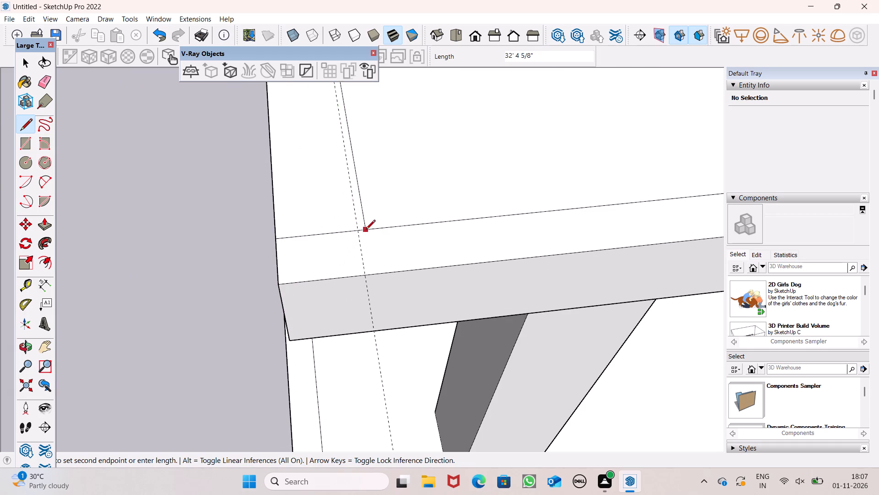
{"action": "left_click", "coordinate": [359, 230]}
{"action": "scroll", "coordinate": [235, 283], "scroll_direction": "down", "scroll_amount": 14}
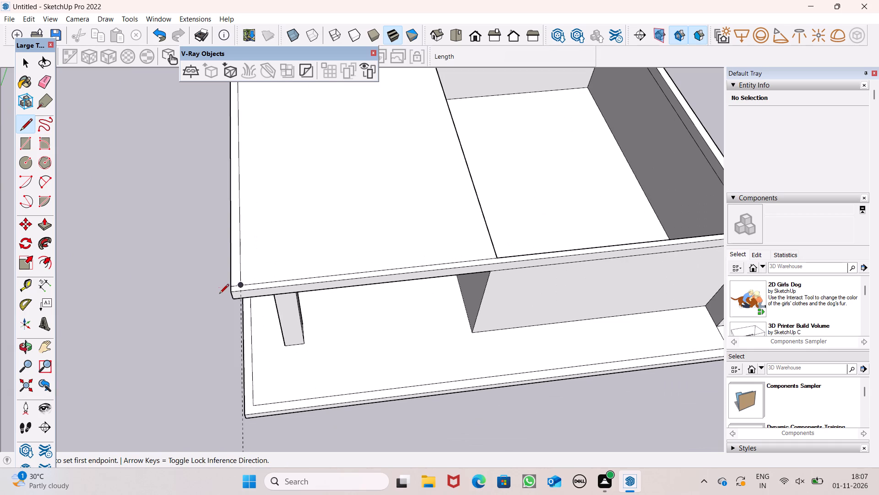
{"action": "scroll", "coordinate": [225, 299], "scroll_direction": "down", "scroll_amount": 6}
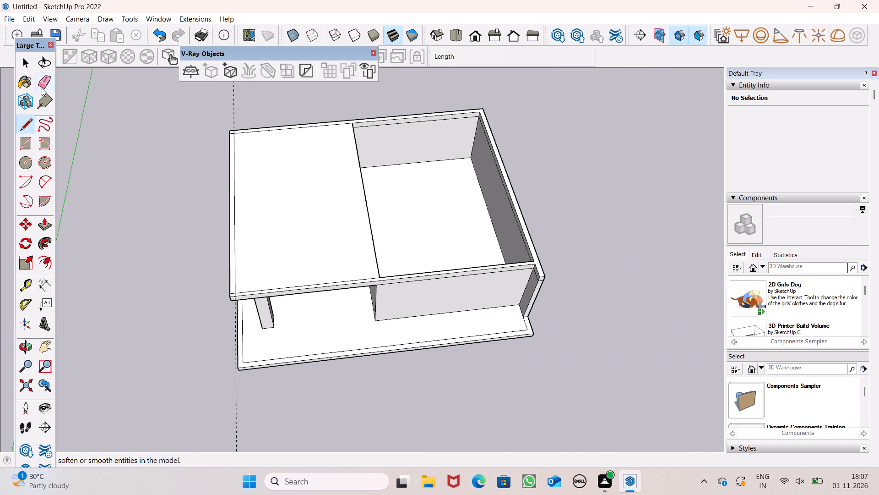
Erase the dashed guide line along the roof slab's outer edge on the column side.
{"action": "left_click", "coordinate": [42, 88]}
{"action": "left_click_drag", "start_coordinate": [204, 109], "coordinate": [226, 115]}
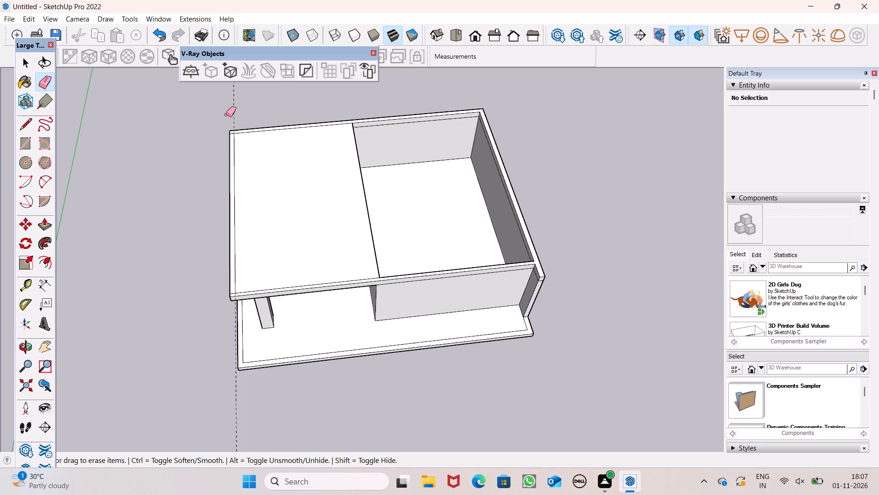
{"action": "left_click_drag", "start_coordinate": [226, 115], "coordinate": [242, 115]}
Erase the short leftover line stubs at the roof slab's back and front corners on the column side.
{"action": "scroll", "coordinate": [119, 493], "scroll_direction": "up", "scroll_amount": 4}
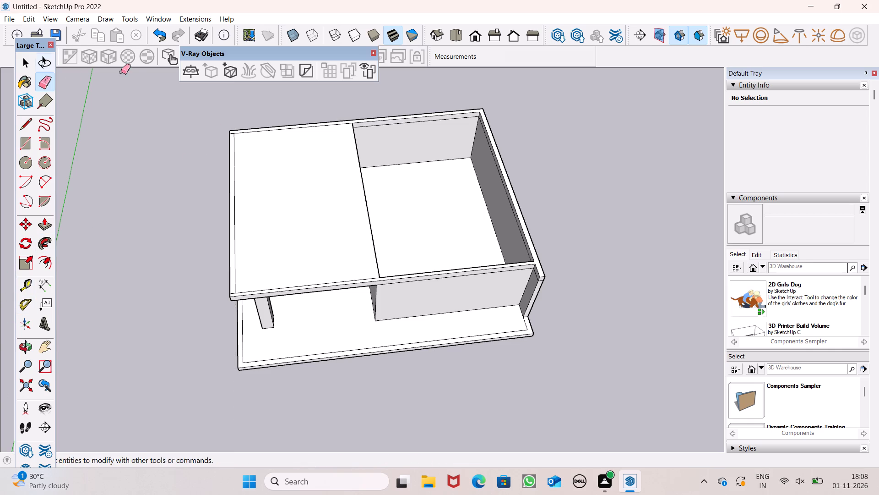
{"action": "scroll", "coordinate": [188, 114], "scroll_direction": "up", "scroll_amount": 8}
{"action": "scroll", "coordinate": [244, 132], "scroll_direction": "up", "scroll_amount": 8}
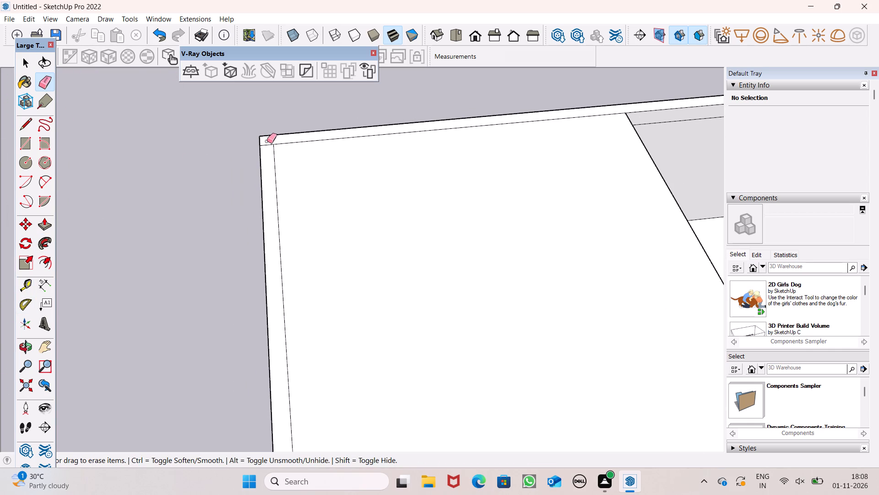
{"action": "left_click", "coordinate": [267, 141]}
{"action": "scroll", "coordinate": [248, 119], "scroll_direction": "down", "scroll_amount": 13}
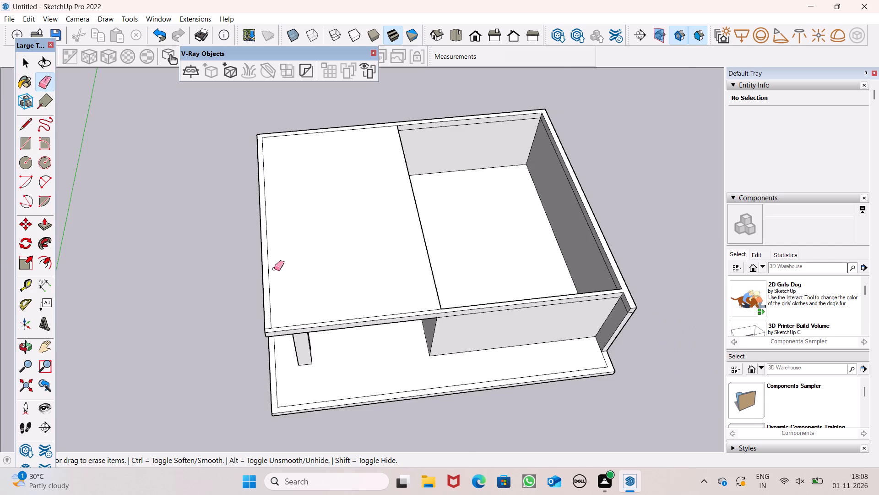
{"action": "scroll", "coordinate": [265, 286], "scroll_direction": "up", "scroll_amount": 14}
{"action": "double_click", "coordinate": [261, 298]}
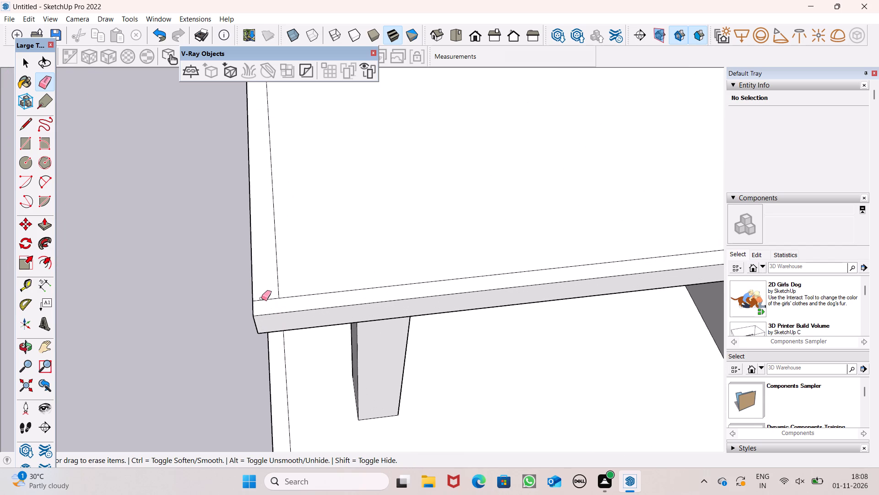
{"action": "key", "text": "space"}
{"action": "scroll", "coordinate": [210, 309], "scroll_direction": "up", "scroll_amount": 4}
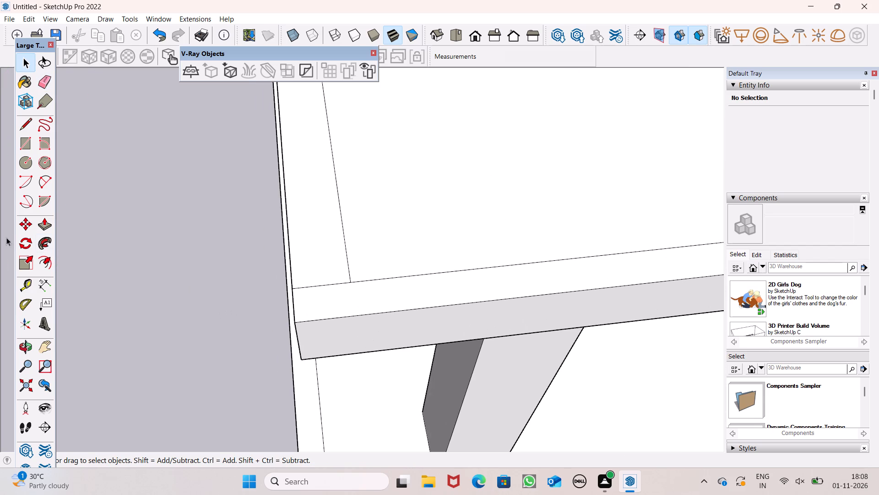
{"action": "left_click", "coordinate": [43, 80]}
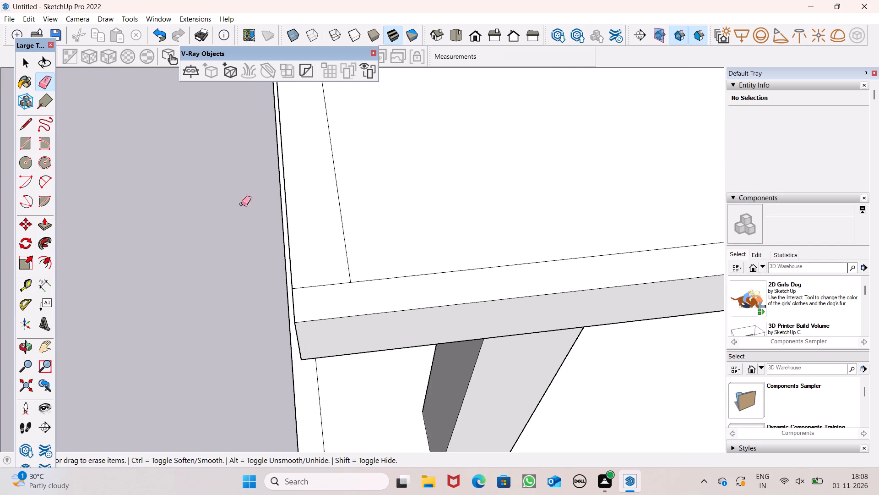
{"action": "left_click", "coordinate": [337, 283]}
{"action": "key", "text": "space"}
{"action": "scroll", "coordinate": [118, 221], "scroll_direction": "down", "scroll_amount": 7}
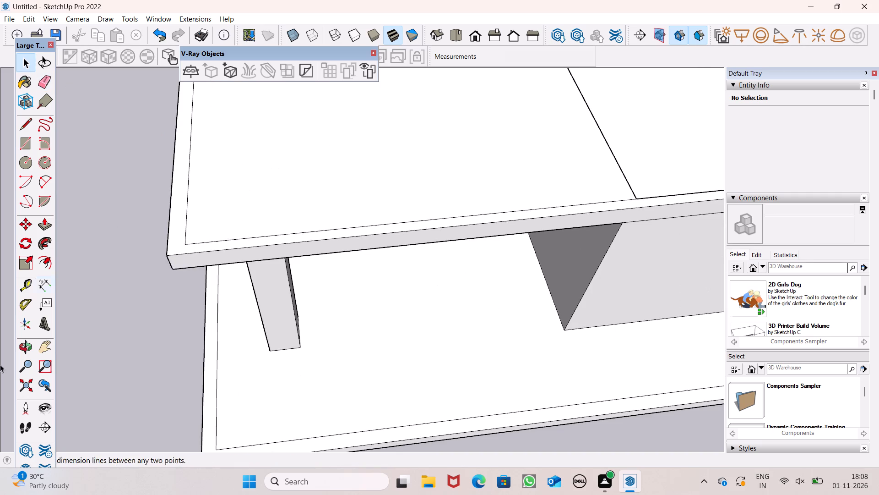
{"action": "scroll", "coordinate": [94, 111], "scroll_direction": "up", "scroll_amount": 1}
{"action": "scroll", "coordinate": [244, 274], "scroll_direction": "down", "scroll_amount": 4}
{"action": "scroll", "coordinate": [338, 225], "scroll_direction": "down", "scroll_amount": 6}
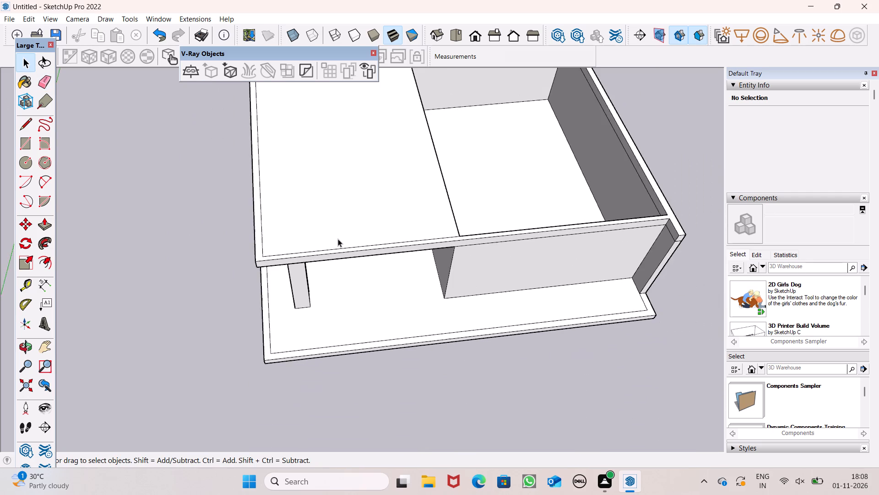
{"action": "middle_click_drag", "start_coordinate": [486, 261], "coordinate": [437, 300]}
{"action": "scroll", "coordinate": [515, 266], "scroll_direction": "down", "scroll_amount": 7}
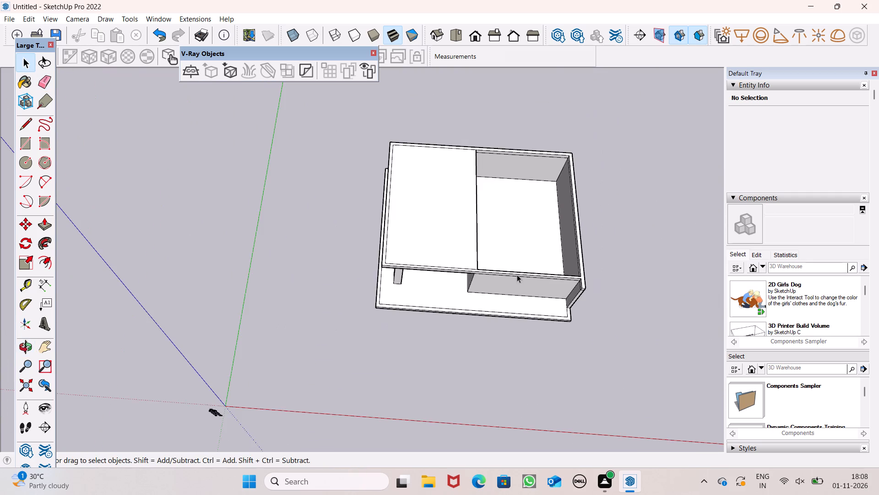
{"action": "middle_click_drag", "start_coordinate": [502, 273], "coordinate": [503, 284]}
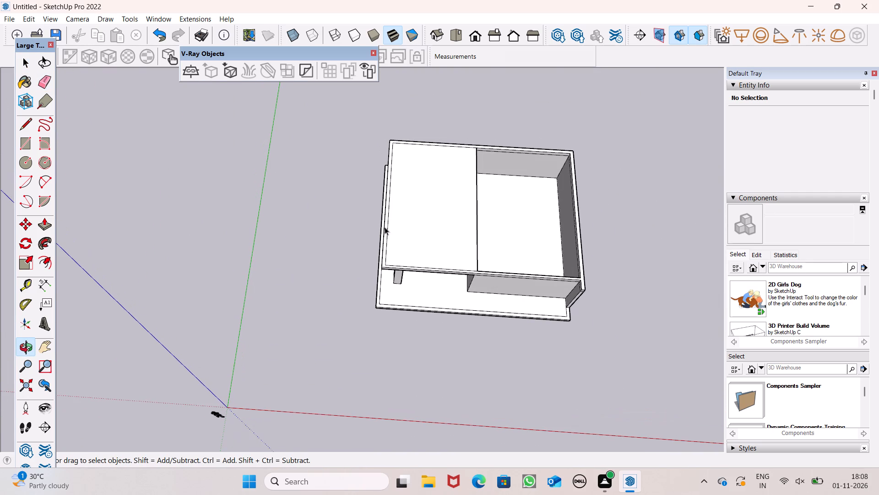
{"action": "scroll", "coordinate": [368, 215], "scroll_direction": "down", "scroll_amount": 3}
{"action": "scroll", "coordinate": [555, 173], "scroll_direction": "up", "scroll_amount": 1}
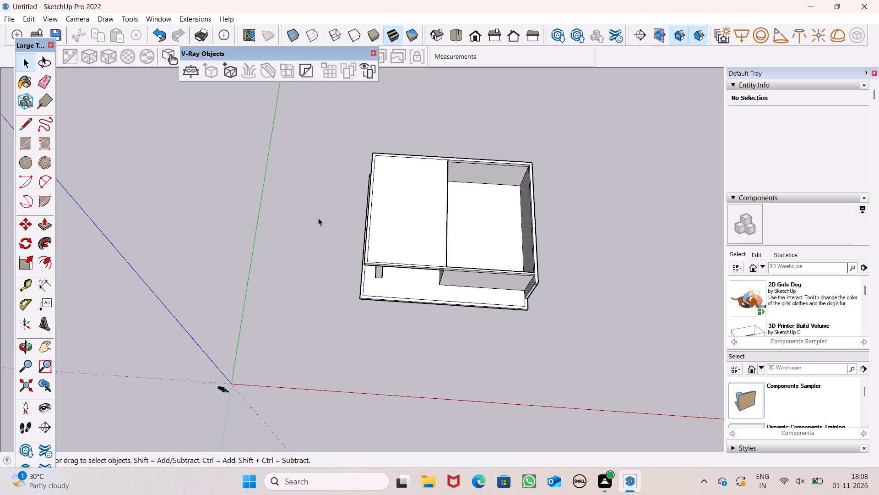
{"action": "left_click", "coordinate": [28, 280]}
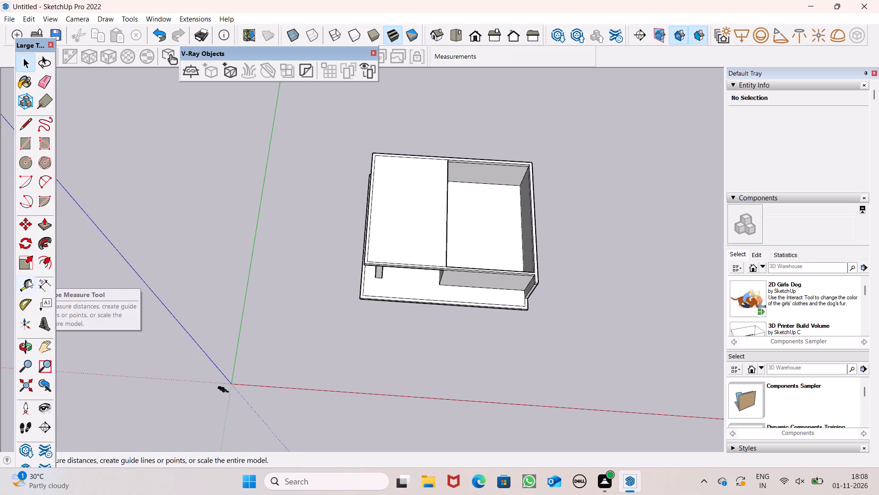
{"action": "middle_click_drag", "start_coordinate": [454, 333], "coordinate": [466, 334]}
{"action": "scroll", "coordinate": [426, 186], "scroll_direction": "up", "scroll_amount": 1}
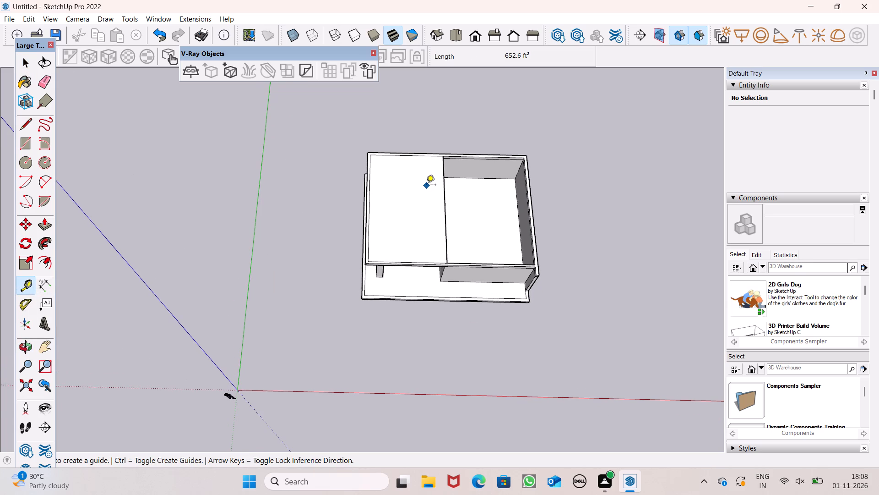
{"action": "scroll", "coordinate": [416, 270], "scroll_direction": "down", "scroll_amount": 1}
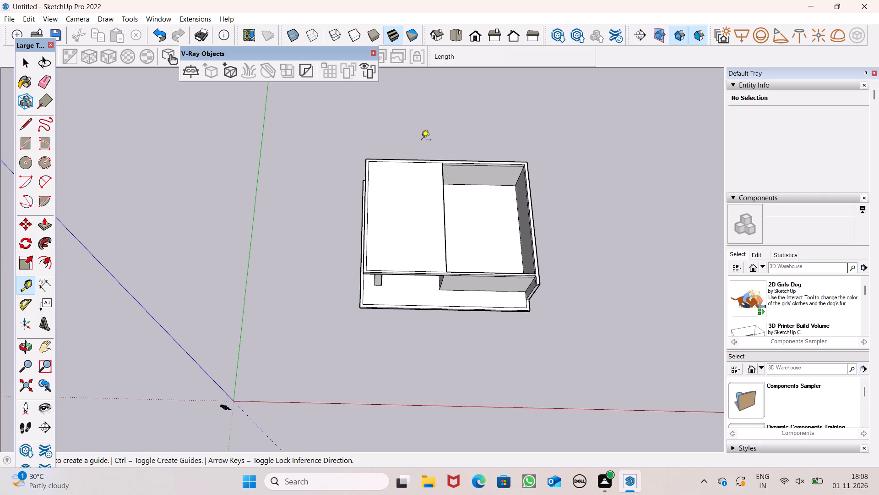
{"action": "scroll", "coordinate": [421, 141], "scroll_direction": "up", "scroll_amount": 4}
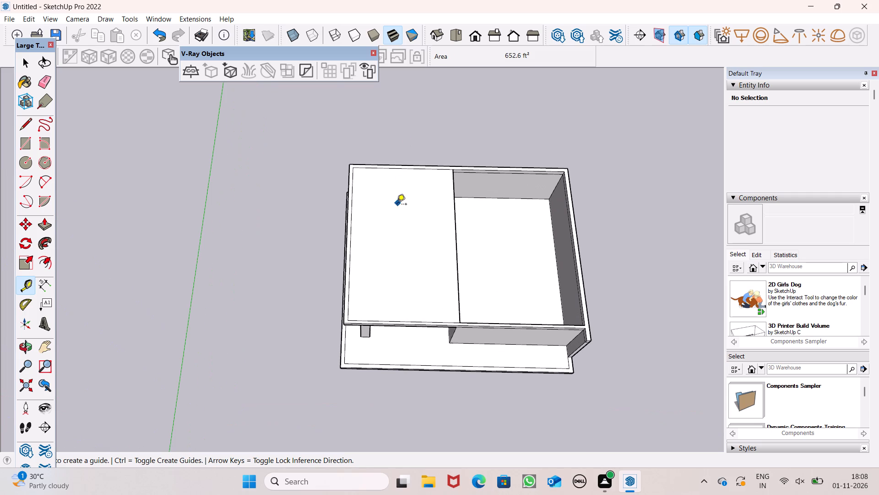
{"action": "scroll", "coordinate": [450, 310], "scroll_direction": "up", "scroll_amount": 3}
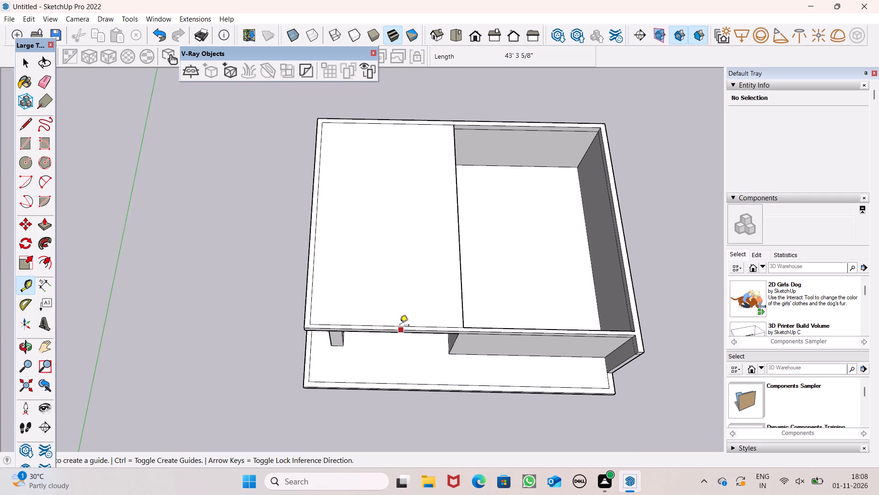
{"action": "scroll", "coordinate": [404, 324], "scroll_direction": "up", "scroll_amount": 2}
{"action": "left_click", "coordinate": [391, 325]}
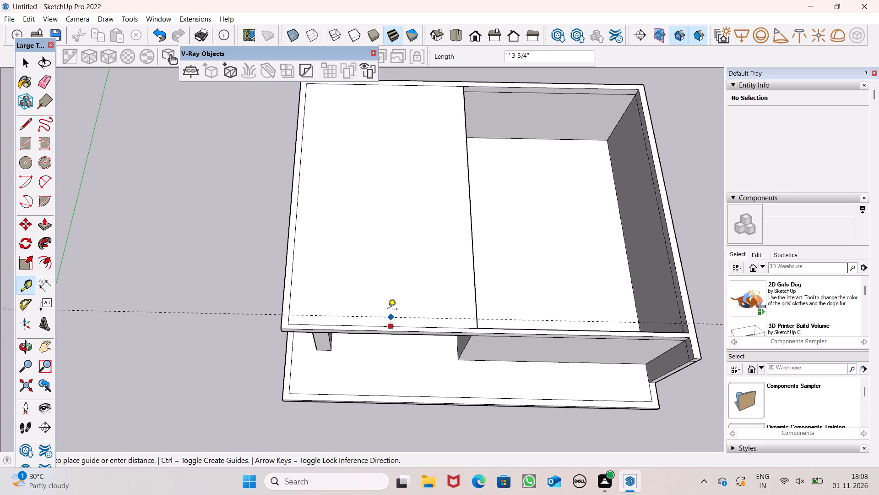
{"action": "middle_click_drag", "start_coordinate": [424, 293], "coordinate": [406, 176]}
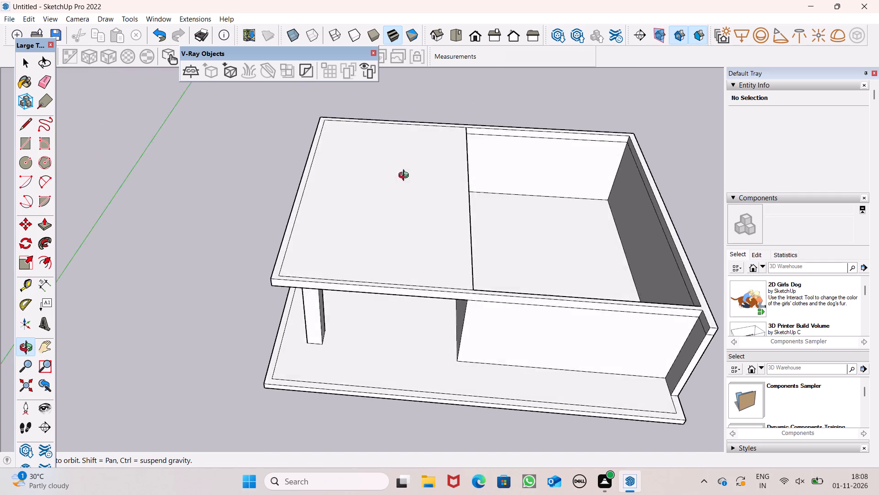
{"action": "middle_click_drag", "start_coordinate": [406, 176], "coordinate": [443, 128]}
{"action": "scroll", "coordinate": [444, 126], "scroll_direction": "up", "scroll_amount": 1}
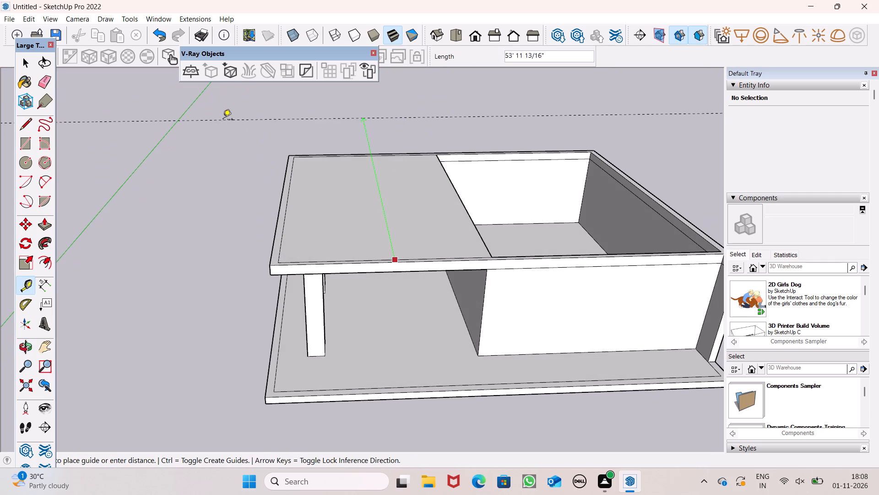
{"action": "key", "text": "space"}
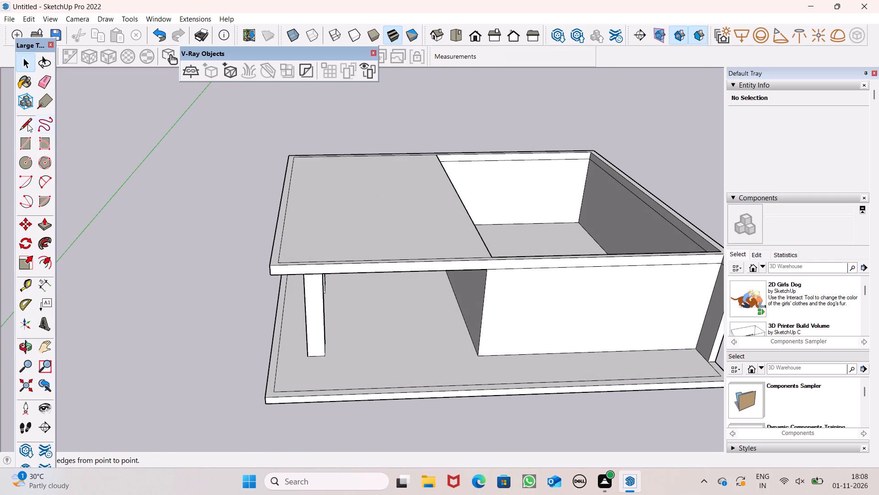
Draw a vertical line on the roof slab's front face, from the partition's top corner up to the slab's top edge.
{"action": "left_click", "coordinate": [27, 124]}
{"action": "scroll", "coordinate": [722, 278], "scroll_direction": "up", "scroll_amount": 7}
{"action": "scroll", "coordinate": [303, 212], "scroll_direction": "up", "scroll_amount": 8}
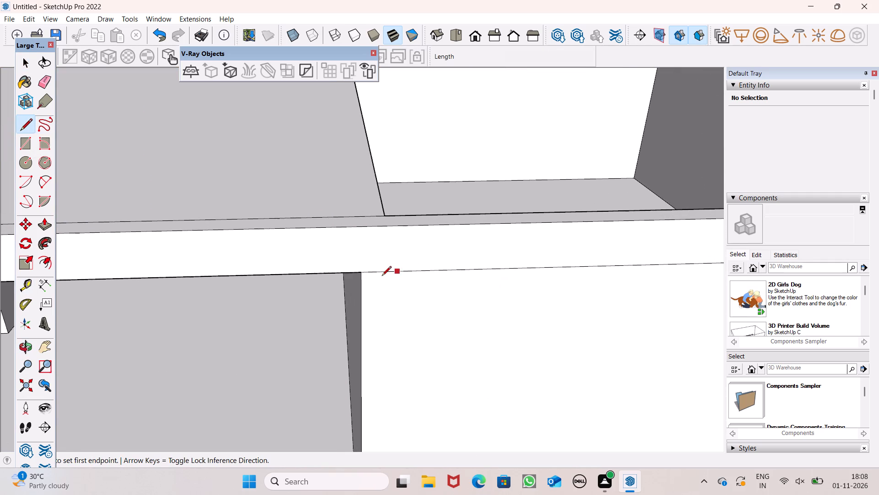
{"action": "left_click", "coordinate": [362, 275]}
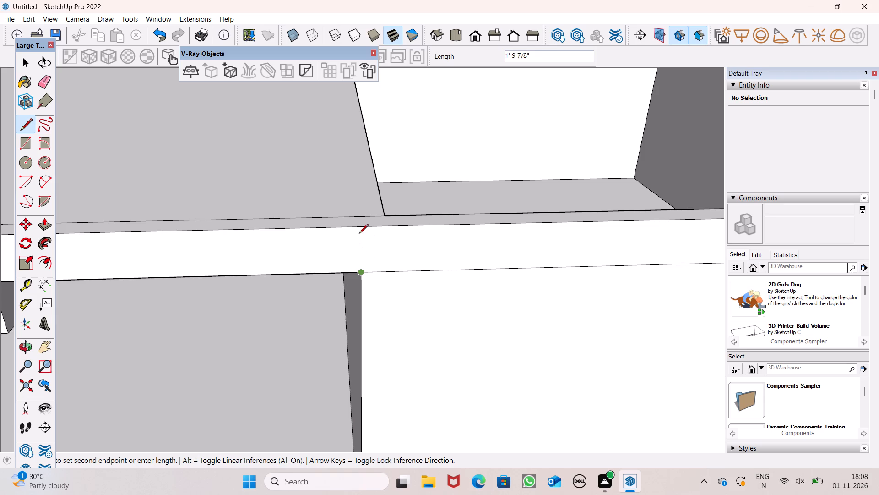
{"action": "left_click", "coordinate": [361, 227]}
Draw a line about 33' 7 5/8" long across the roof slab, from the vertical line's top end to the back edge.
{"action": "scroll", "coordinate": [424, 225], "scroll_direction": "down", "scroll_amount": 4}
{"action": "middle_click_drag", "start_coordinate": [451, 240], "coordinate": [460, 351]}
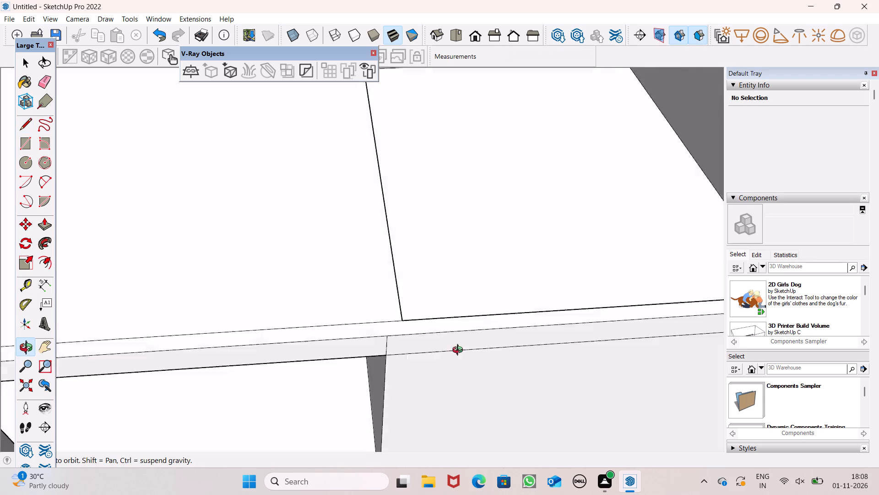
{"action": "middle_click_drag", "start_coordinate": [460, 351], "coordinate": [460, 391]}
{"action": "scroll", "coordinate": [396, 388], "scroll_direction": "up", "scroll_amount": 6}
{"action": "left_click", "coordinate": [381, 408]}
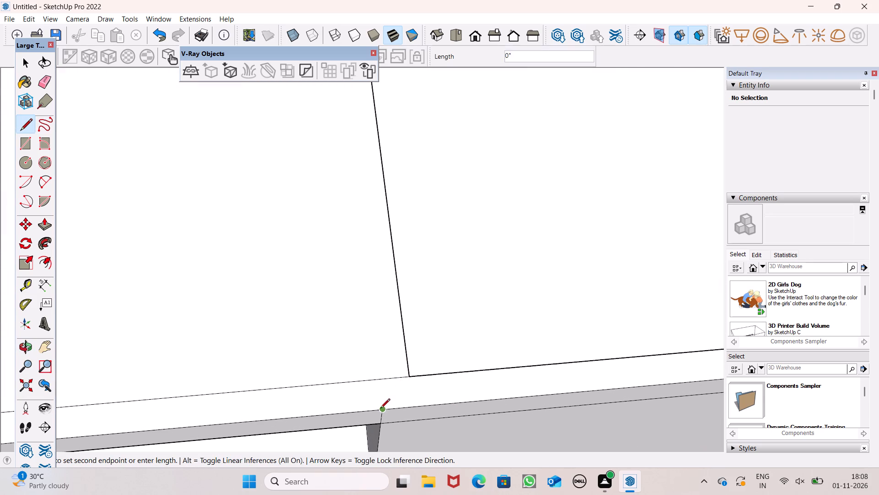
{"action": "scroll", "coordinate": [375, 215], "scroll_direction": "down", "scroll_amount": 9}
{"action": "scroll", "coordinate": [416, 390], "scroll_direction": "down", "scroll_amount": 7}
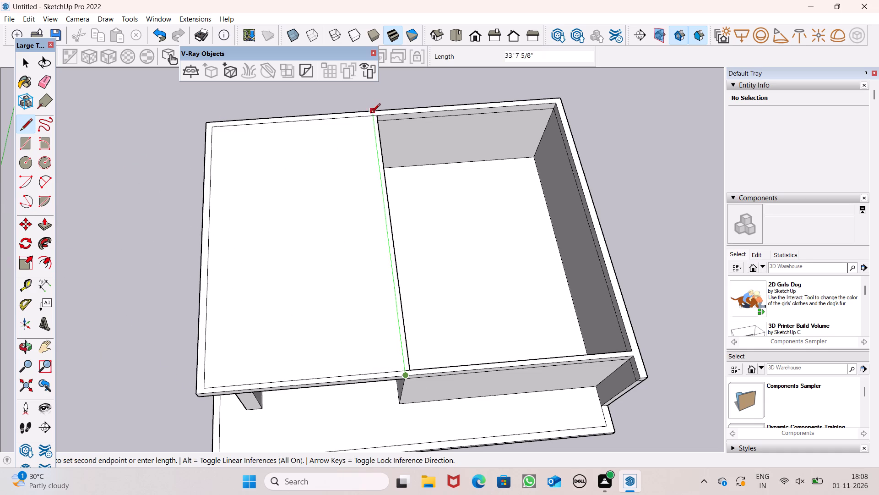
{"action": "scroll", "coordinate": [372, 114], "scroll_direction": "up", "scroll_amount": 12}
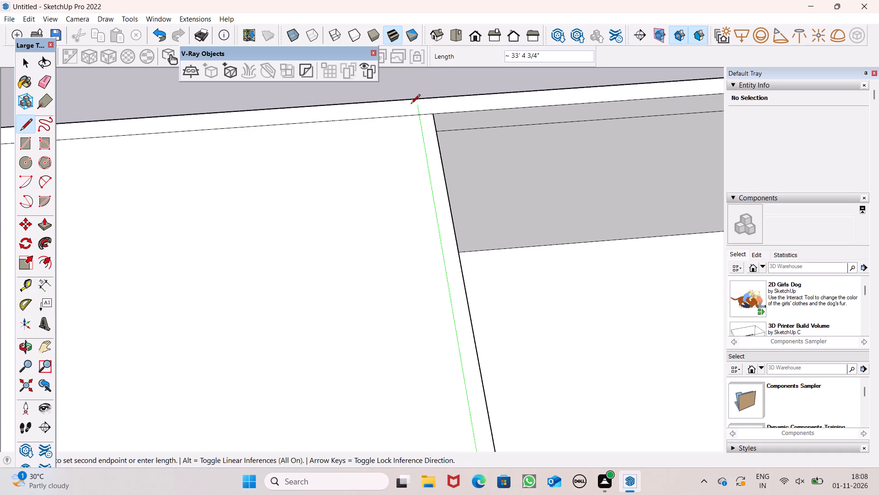
{"action": "scroll", "coordinate": [412, 99], "scroll_direction": "up", "scroll_amount": 14}
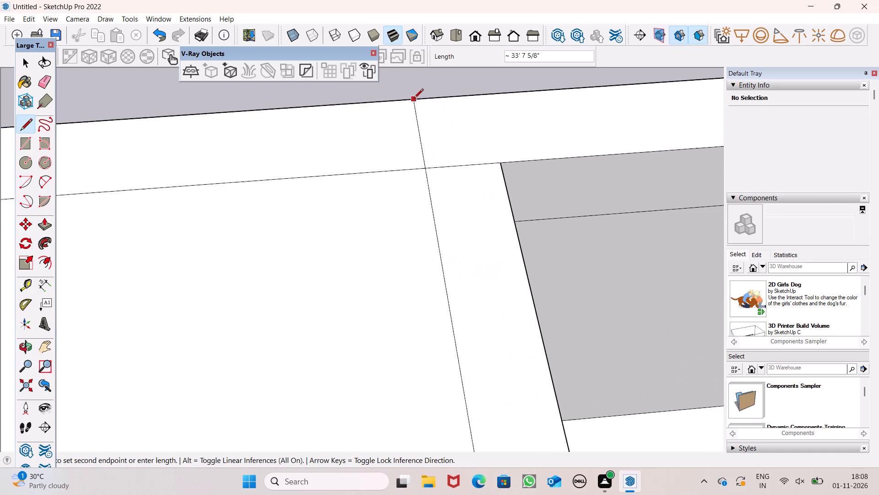
{"action": "left_click", "coordinate": [429, 97]}
{"action": "key", "text": "space"}
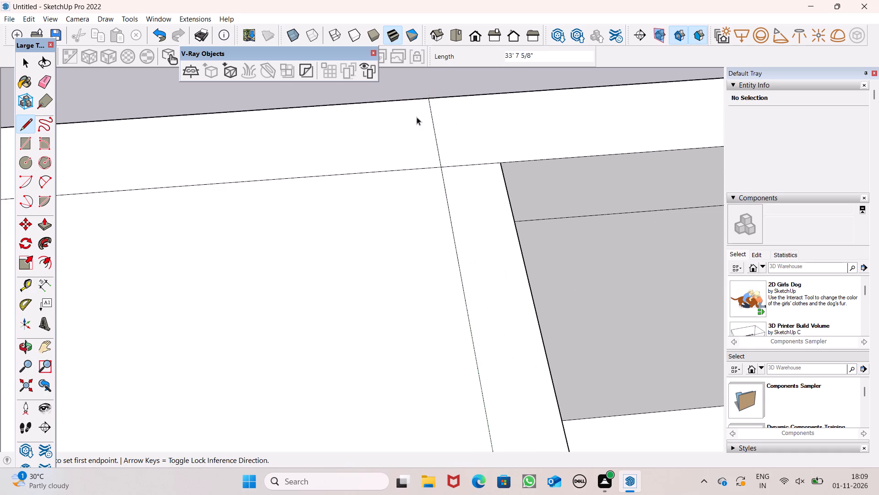
Erase the extra line segments where the new cross line meets the roof slab's back band.
{"action": "scroll", "coordinate": [408, 151], "scroll_direction": "down", "scroll_amount": 8}
{"action": "scroll", "coordinate": [377, 101], "scroll_direction": "down", "scroll_amount": 8}
{"action": "scroll", "coordinate": [383, 139], "scroll_direction": "down", "scroll_amount": 6}
{"action": "scroll", "coordinate": [276, 98], "scroll_direction": "up", "scroll_amount": 2}
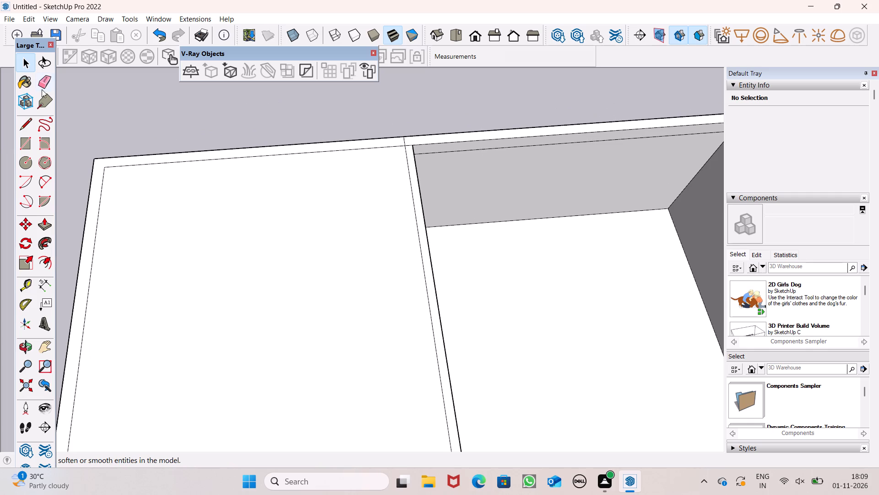
{"action": "left_click", "coordinate": [42, 80]}
{"action": "scroll", "coordinate": [312, 133], "scroll_direction": "up", "scroll_amount": 7}
{"action": "scroll", "coordinate": [449, 154], "scroll_direction": "up", "scroll_amount": 7}
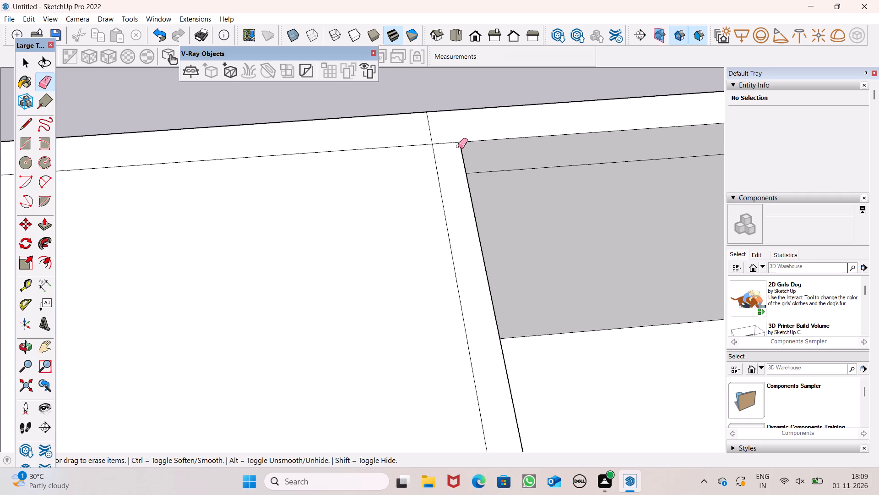
{"action": "left_click", "coordinate": [453, 142]}
{"action": "left_click_drag", "start_coordinate": [439, 135], "coordinate": [409, 135]}
{"action": "left_click_drag", "start_coordinate": [436, 133], "coordinate": [427, 136]}
Erase the extra line segments at the cross line's front end, including the vertical line on the slab's front face.
{"action": "scroll", "coordinate": [417, 122], "scroll_direction": "down", "scroll_amount": 8}
{"action": "scroll", "coordinate": [441, 122], "scroll_direction": "down", "scroll_amount": 15}
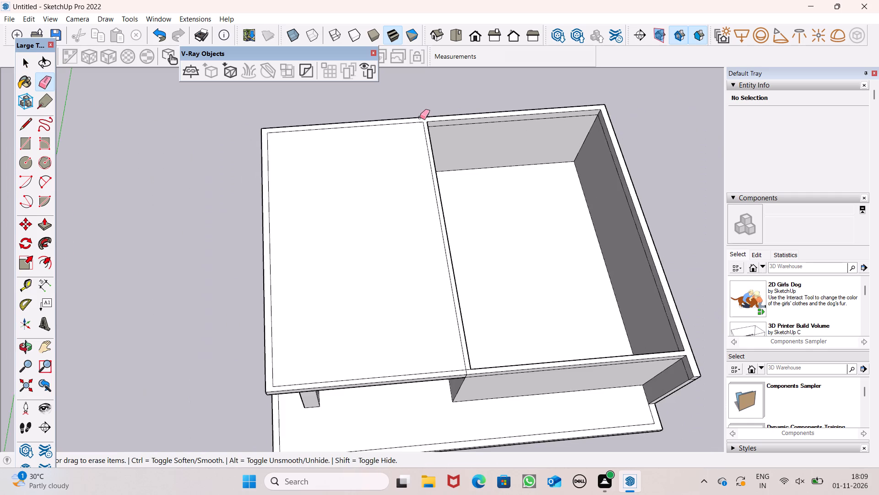
{"action": "scroll", "coordinate": [424, 123], "scroll_direction": "down", "scroll_amount": 1}
{"action": "scroll", "coordinate": [440, 362], "scroll_direction": "up", "scroll_amount": 16}
{"action": "left_click_drag", "start_coordinate": [516, 314], "coordinate": [509, 317]}
{"action": "left_click_drag", "start_coordinate": [512, 337], "coordinate": [503, 334]}
{"action": "left_click", "coordinate": [524, 296]}
{"action": "middle_click_drag", "start_coordinate": [514, 336], "coordinate": [510, 319]}
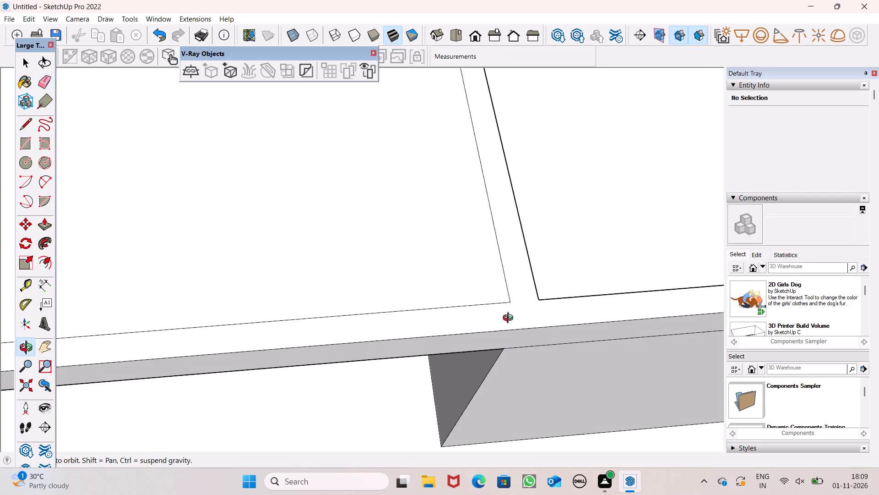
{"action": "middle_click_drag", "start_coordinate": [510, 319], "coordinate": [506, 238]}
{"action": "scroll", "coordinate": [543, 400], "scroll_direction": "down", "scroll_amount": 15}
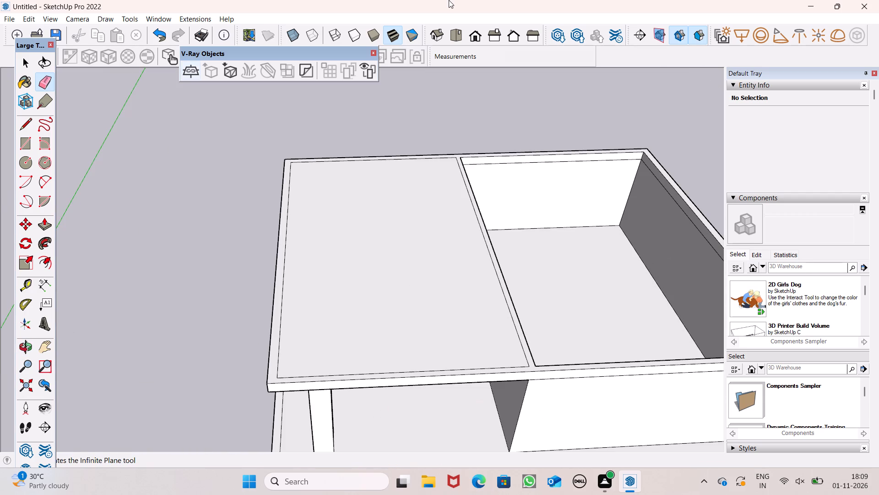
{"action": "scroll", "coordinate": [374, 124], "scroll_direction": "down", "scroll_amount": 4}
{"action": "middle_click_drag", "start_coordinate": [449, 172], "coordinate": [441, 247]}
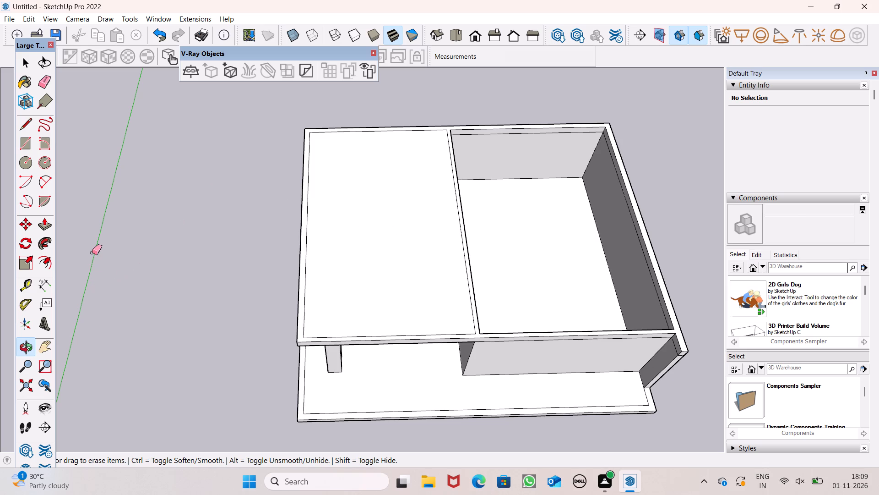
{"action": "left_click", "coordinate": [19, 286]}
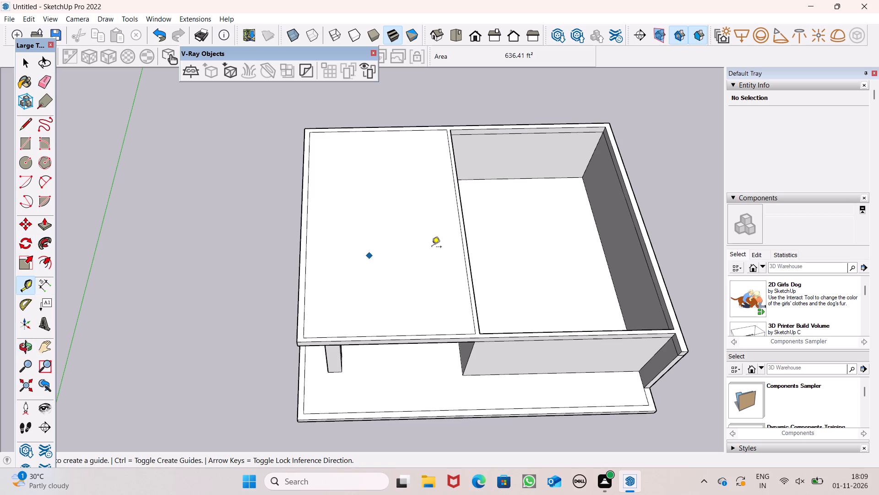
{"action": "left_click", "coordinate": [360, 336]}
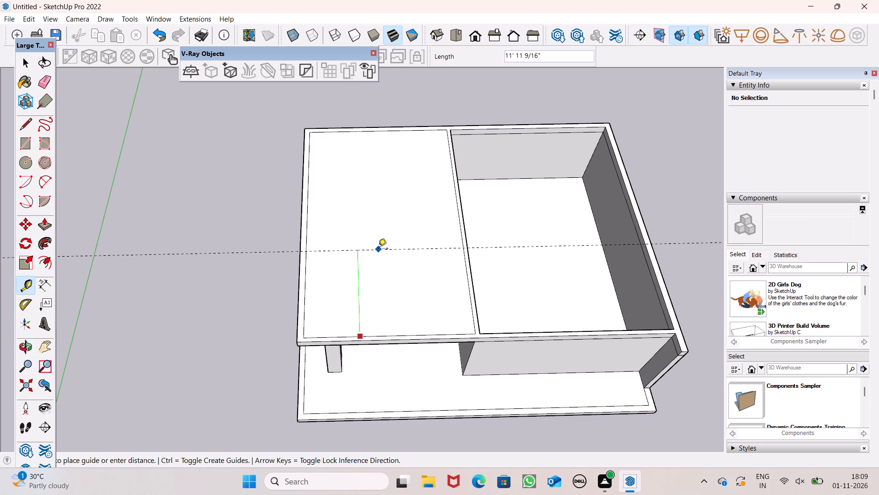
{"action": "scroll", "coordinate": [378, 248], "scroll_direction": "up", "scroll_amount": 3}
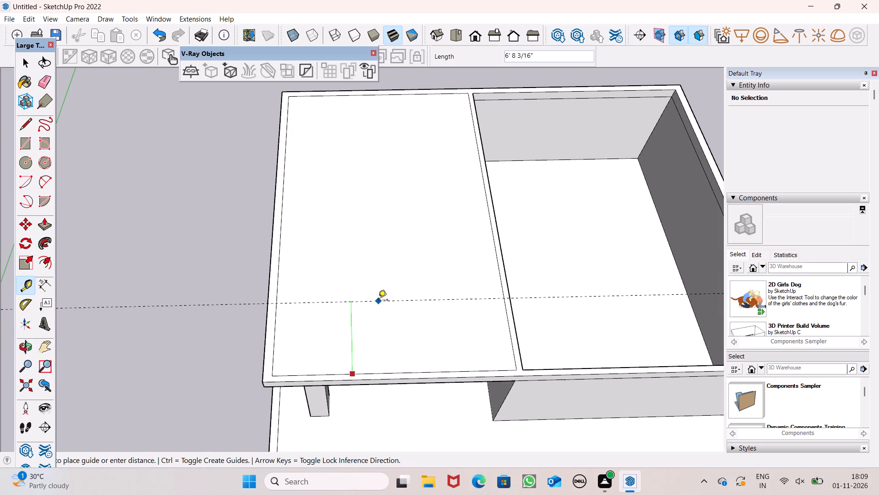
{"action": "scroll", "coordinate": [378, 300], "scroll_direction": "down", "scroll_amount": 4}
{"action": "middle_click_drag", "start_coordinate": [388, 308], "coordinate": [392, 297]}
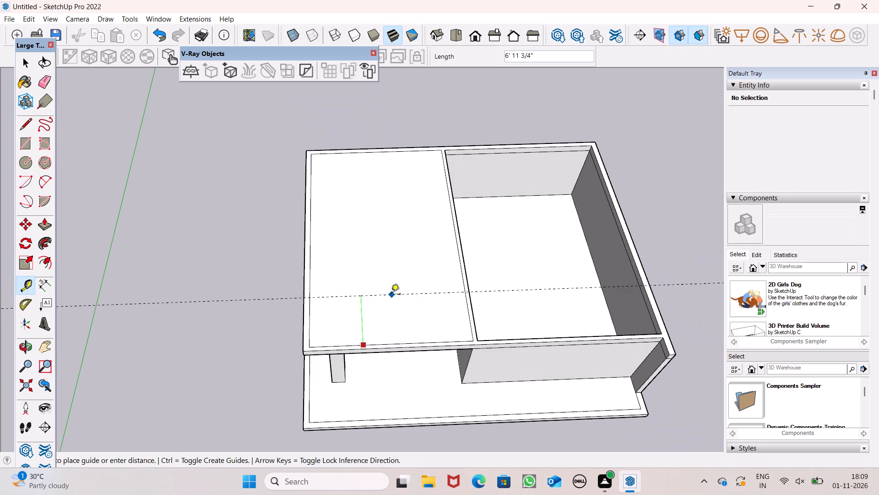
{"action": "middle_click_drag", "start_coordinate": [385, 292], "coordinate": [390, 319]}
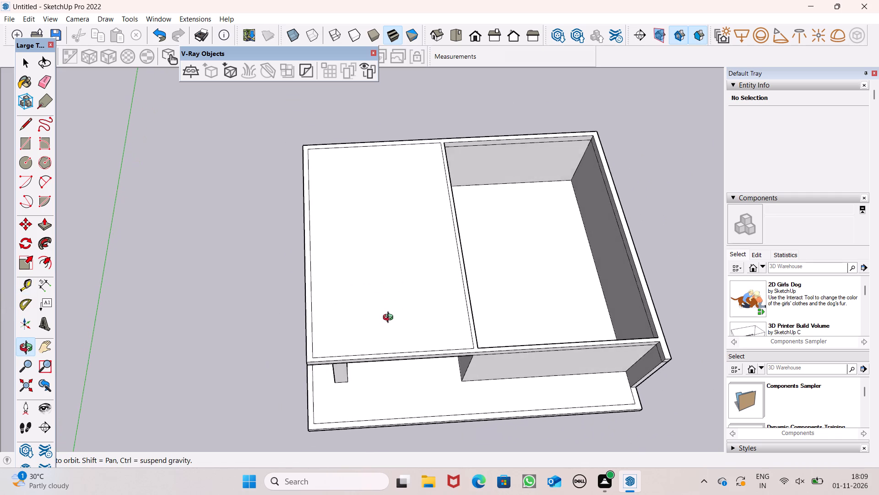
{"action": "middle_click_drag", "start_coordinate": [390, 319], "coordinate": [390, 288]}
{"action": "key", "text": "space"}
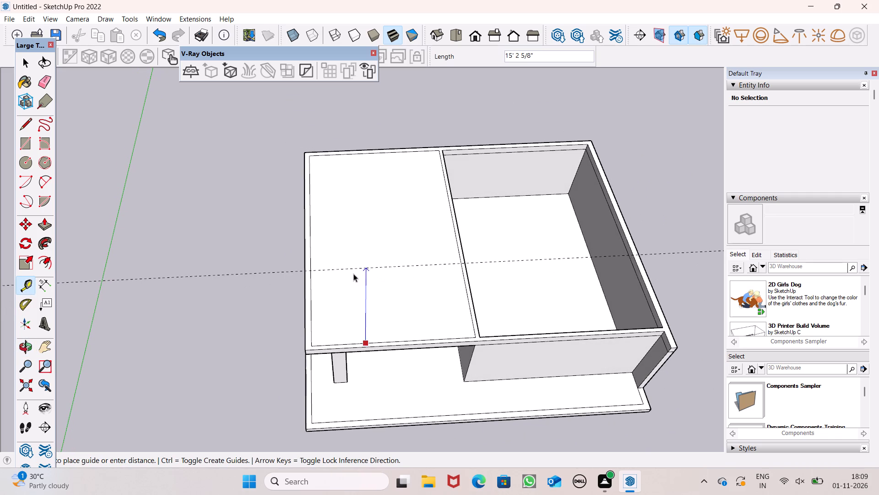
Push/Pull the roof slab's edge band, including the strip beside the open room, up by 1'.
{"action": "left_click", "coordinate": [48, 223]}
{"action": "scroll", "coordinate": [461, 334], "scroll_direction": "up", "scroll_amount": 2}
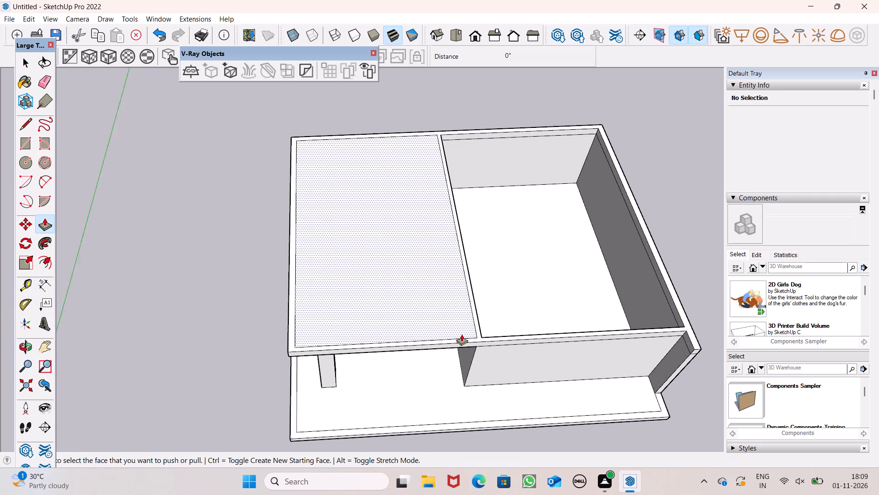
{"action": "scroll", "coordinate": [461, 334], "scroll_direction": "up", "scroll_amount": 1}
{"action": "left_click", "coordinate": [481, 341]}
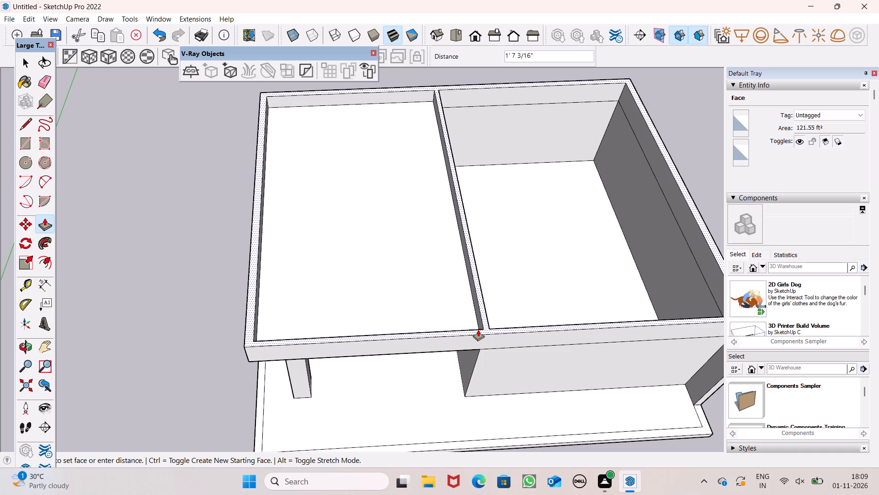
{"action": "type", "text": "1'"}
{"action": "key", "text": "Return"}
{"action": "scroll", "coordinate": [478, 330], "scroll_direction": "down", "scroll_amount": 2}
{"action": "middle_click_drag", "start_coordinate": [526, 364], "coordinate": [515, 239]}
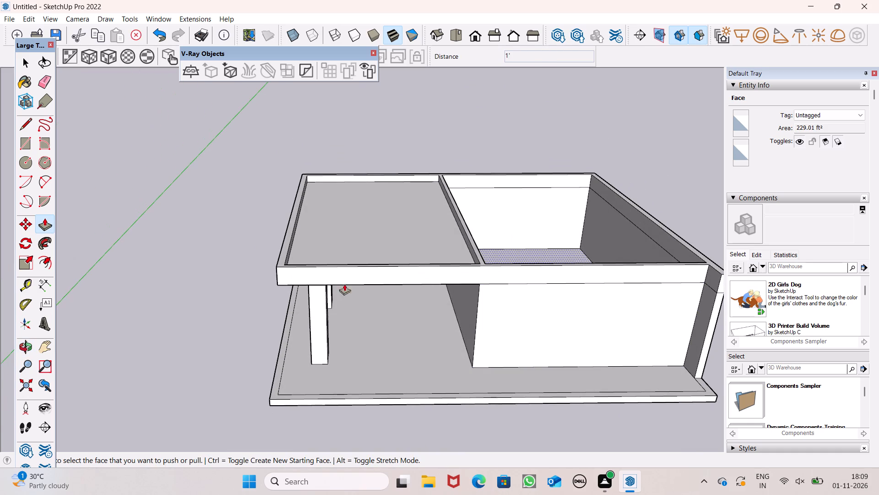
{"action": "scroll", "coordinate": [383, 236], "scroll_direction": "up", "scroll_amount": 4}
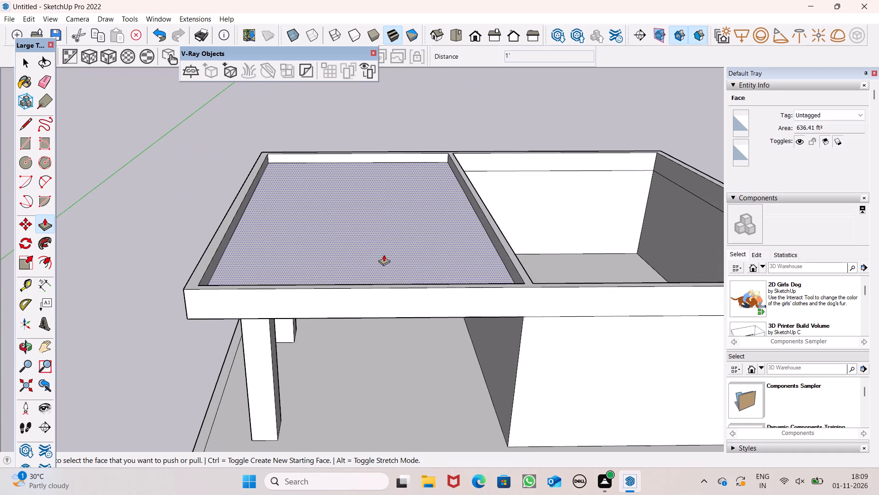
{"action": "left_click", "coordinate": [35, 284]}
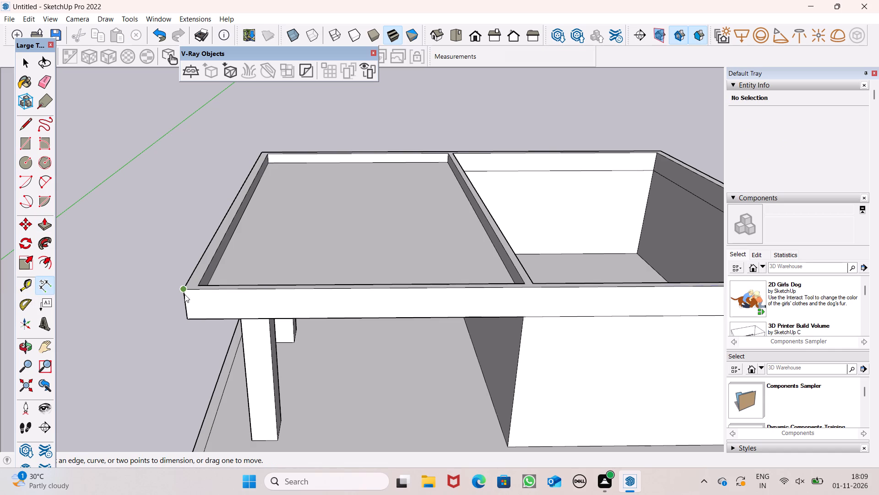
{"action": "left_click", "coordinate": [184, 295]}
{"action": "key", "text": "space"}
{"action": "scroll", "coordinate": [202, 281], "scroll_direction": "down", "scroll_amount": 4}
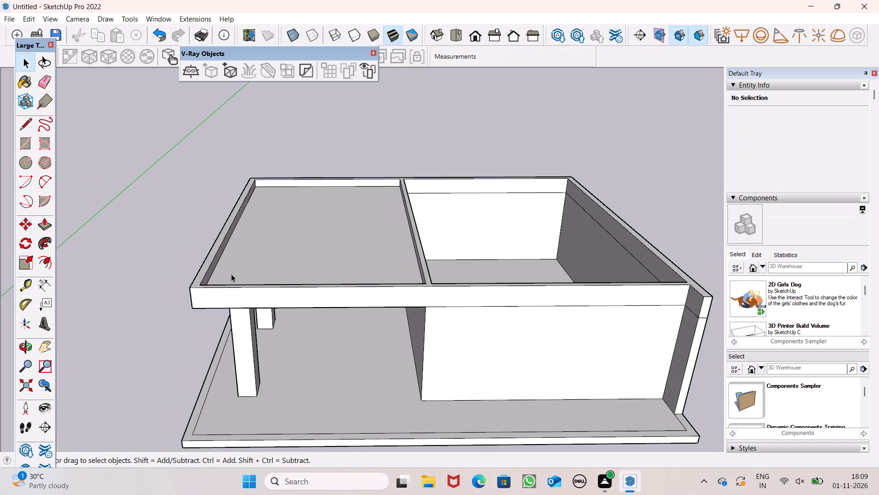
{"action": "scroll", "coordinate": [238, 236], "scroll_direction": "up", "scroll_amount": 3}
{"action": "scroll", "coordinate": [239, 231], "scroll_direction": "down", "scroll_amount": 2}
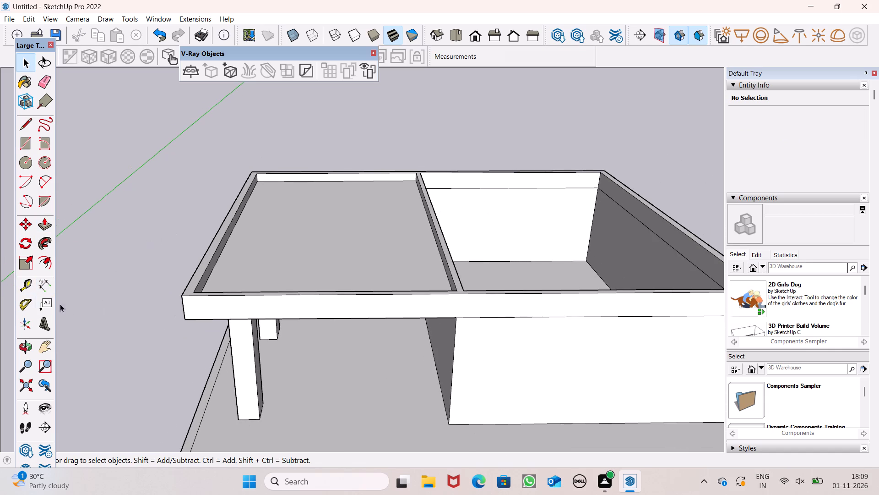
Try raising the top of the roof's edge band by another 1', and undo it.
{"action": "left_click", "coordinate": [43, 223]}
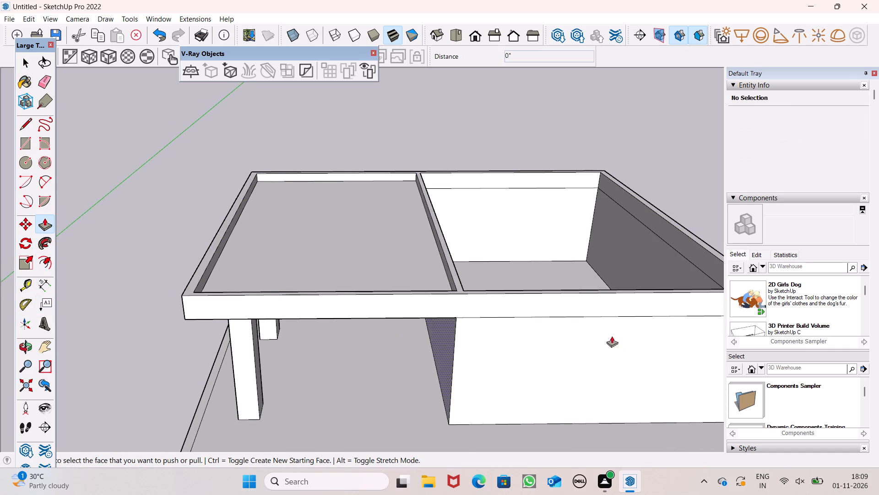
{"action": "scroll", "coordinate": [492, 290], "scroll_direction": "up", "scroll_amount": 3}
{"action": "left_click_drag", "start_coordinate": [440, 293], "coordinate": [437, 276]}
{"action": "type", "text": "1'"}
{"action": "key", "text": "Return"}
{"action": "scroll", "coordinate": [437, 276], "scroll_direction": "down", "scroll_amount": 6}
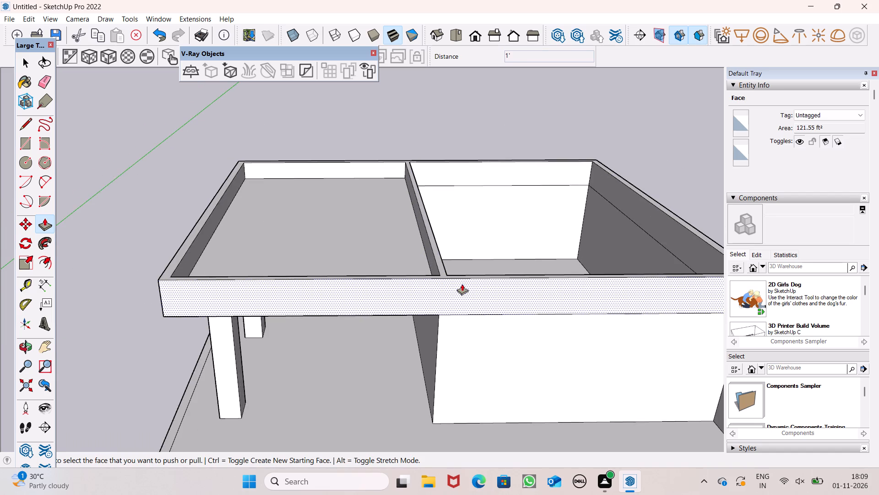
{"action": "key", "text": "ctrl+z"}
Push/Pull the top of the roof's edge band up by another 5".
{"action": "scroll", "coordinate": [429, 272], "scroll_direction": "up", "scroll_amount": 4}
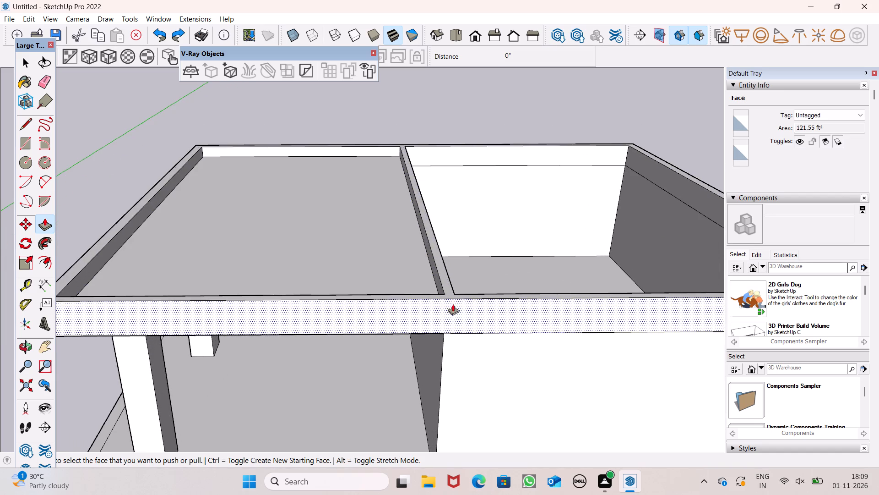
{"action": "left_click_drag", "start_coordinate": [449, 291], "coordinate": [448, 270]}
{"action": "key", "text": "4"}
{"action": "key", "text": "BackSpace"}
{"action": "key", "text": "5"}
{"action": "key", "text": "shift+quotedbl"}
{"action": "key", "text": "Return"}
{"action": "key", "text": "space"}
{"action": "scroll", "coordinate": [440, 247], "scroll_direction": "down", "scroll_amount": 6}
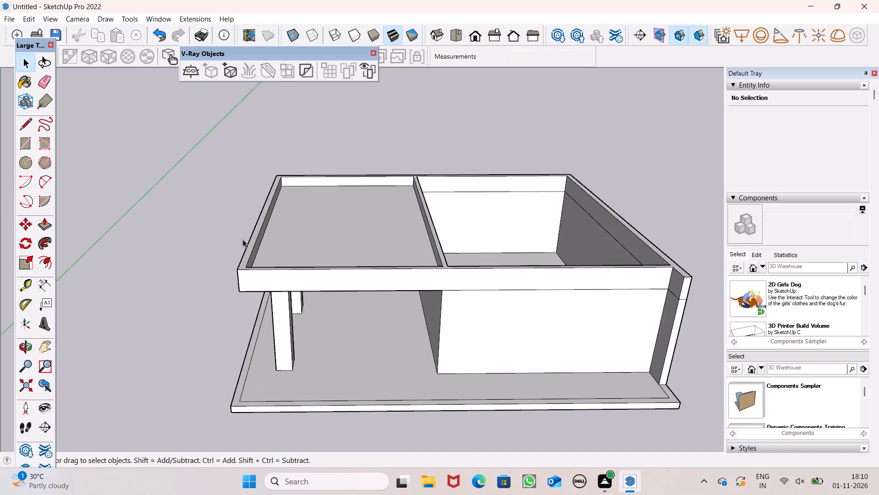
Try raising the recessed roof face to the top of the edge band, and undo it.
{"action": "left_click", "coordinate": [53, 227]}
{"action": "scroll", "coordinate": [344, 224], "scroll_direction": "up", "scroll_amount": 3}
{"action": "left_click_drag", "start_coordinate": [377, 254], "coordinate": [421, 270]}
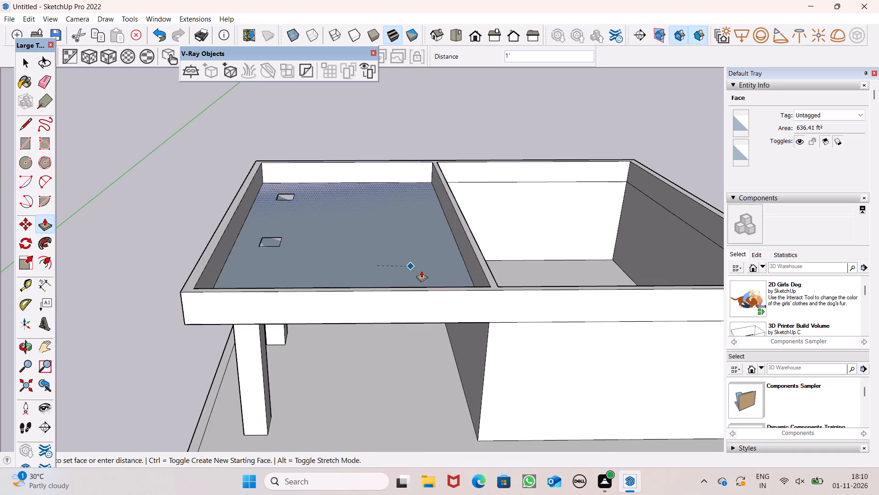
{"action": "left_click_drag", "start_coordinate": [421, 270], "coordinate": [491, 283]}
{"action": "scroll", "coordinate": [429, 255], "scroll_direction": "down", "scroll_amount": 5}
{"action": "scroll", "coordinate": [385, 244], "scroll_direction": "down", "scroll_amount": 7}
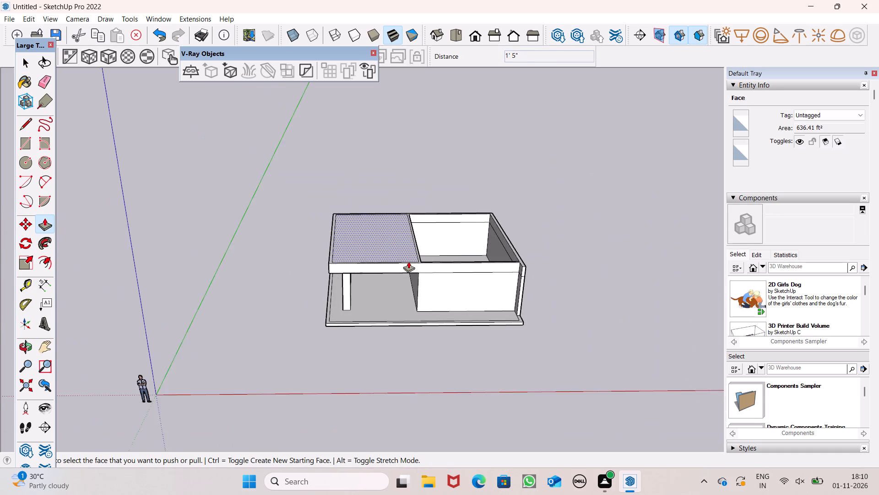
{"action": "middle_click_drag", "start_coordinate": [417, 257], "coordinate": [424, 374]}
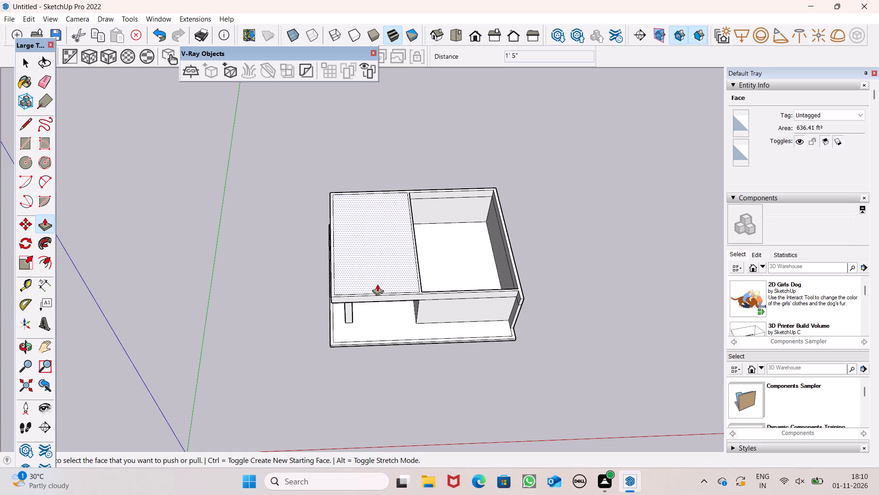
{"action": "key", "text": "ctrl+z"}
Push/Pull the recessed roof face up 1' 5", flush with the top of the edge band.
{"action": "scroll", "coordinate": [388, 276], "scroll_direction": "up", "scroll_amount": 5}
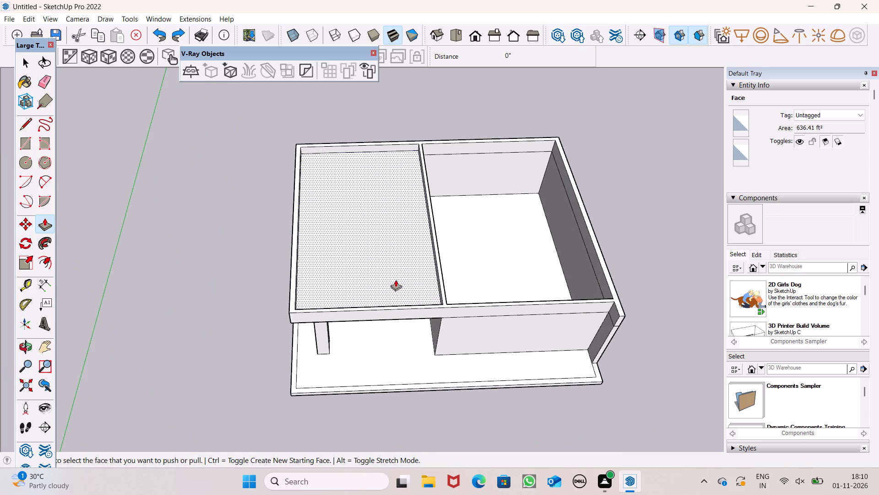
{"action": "left_click_drag", "start_coordinate": [401, 282], "coordinate": [440, 305]}
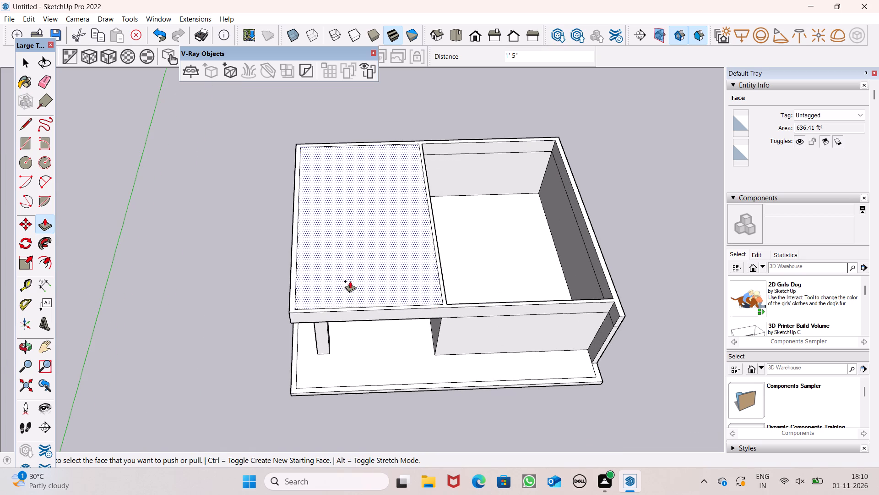
{"action": "scroll", "coordinate": [343, 270], "scroll_direction": "down", "scroll_amount": 3}
{"action": "key", "text": "space"}
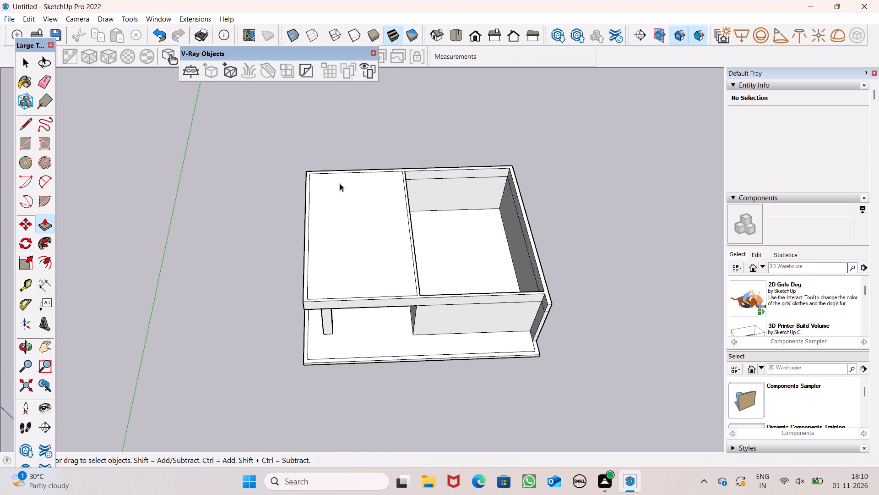
{"action": "left_click", "coordinate": [226, 207]}
Place a guide line across the roof, parallel to the front band's inner edge and about 7' 1" behind it.
{"action": "middle_click_drag", "start_coordinate": [461, 216], "coordinate": [464, 231]}
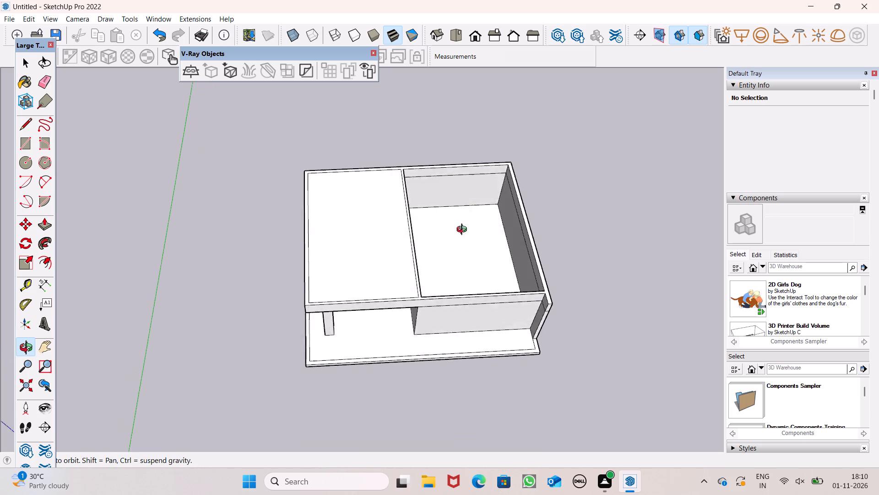
{"action": "middle_click_drag", "start_coordinate": [464, 231], "coordinate": [449, 276]}
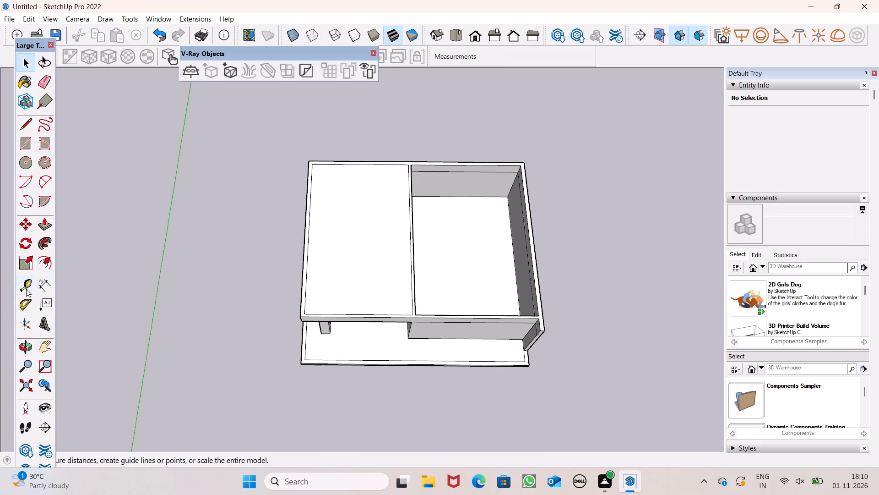
{"action": "left_click", "coordinate": [27, 287]}
{"action": "scroll", "coordinate": [403, 251], "scroll_direction": "down", "scroll_amount": 4}
{"action": "scroll", "coordinate": [322, 227], "scroll_direction": "up", "scroll_amount": 6}
{"action": "scroll", "coordinate": [388, 308], "scroll_direction": "up", "scroll_amount": 5}
{"action": "left_click", "coordinate": [386, 367]}
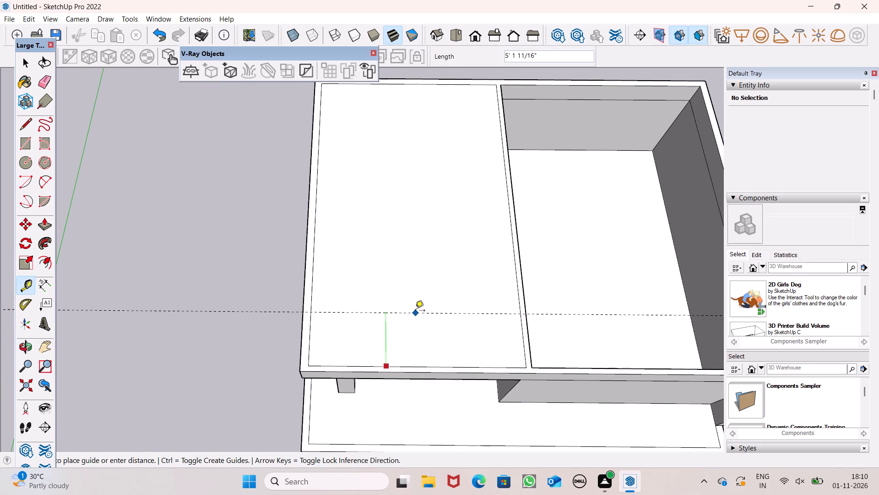
{"action": "middle_click_drag", "start_coordinate": [415, 310], "coordinate": [418, 322]}
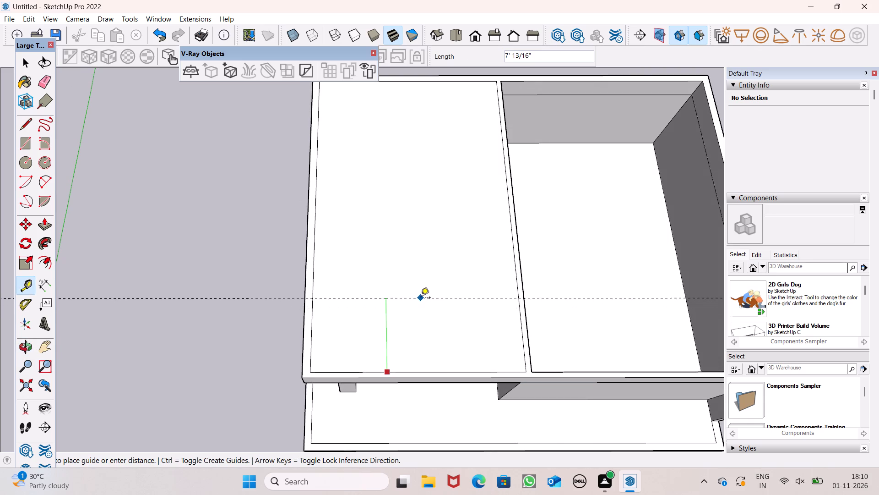
{"action": "left_click", "coordinate": [421, 298]}
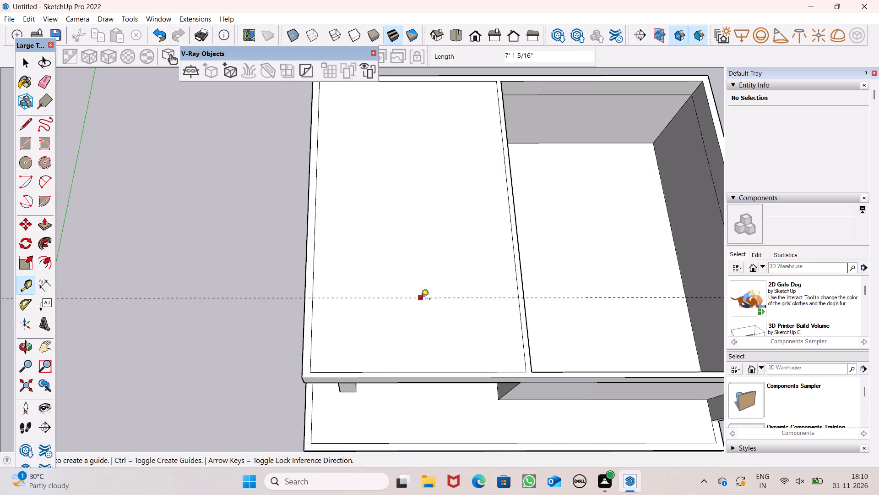
Place a second guide line parallel to the first, 6" farther toward the back of the roof.
{"action": "left_click", "coordinate": [421, 301]}
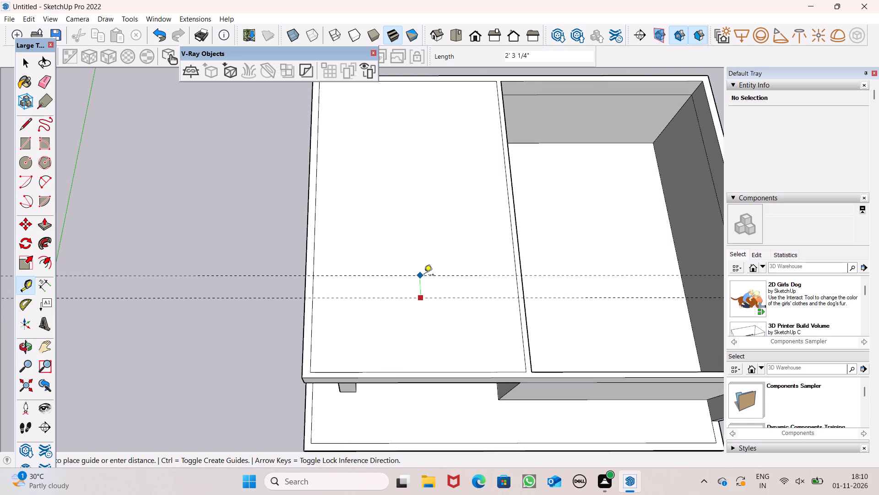
{"action": "type", "text": "6\""}
{"action": "key", "text": "Return"}
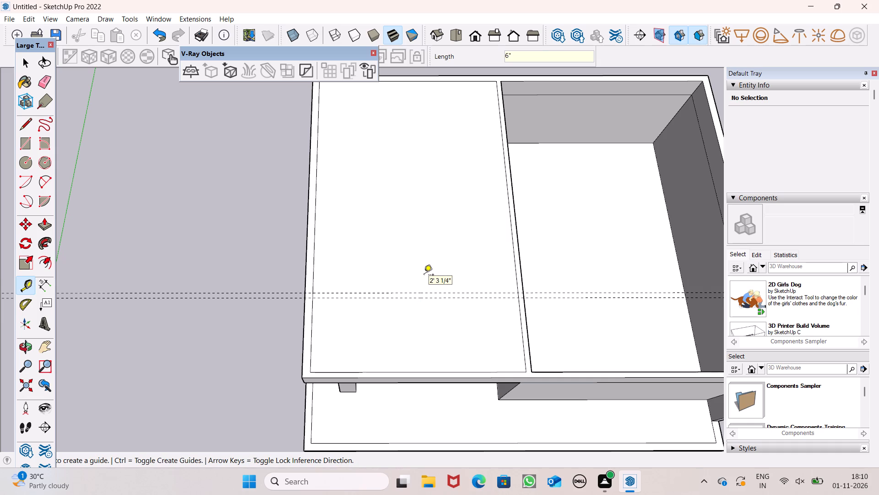
{"action": "scroll", "coordinate": [423, 313], "scroll_direction": "down", "scroll_amount": 3}
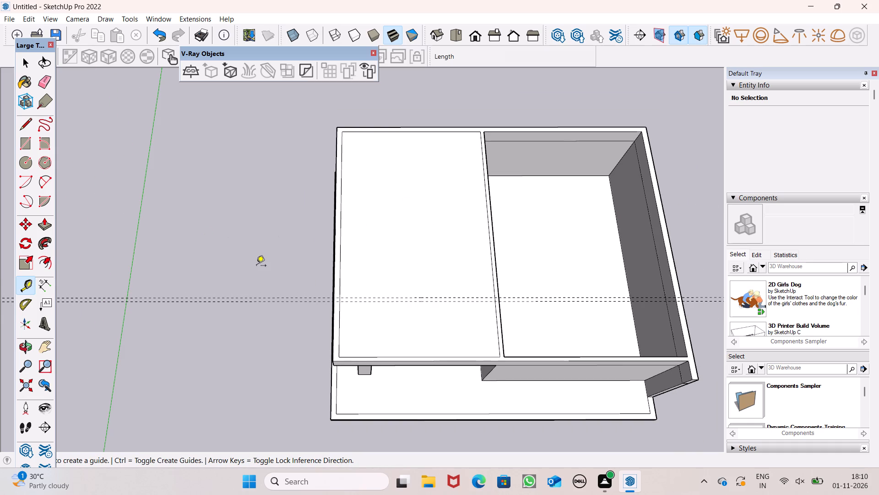
{"action": "key", "text": "space"}
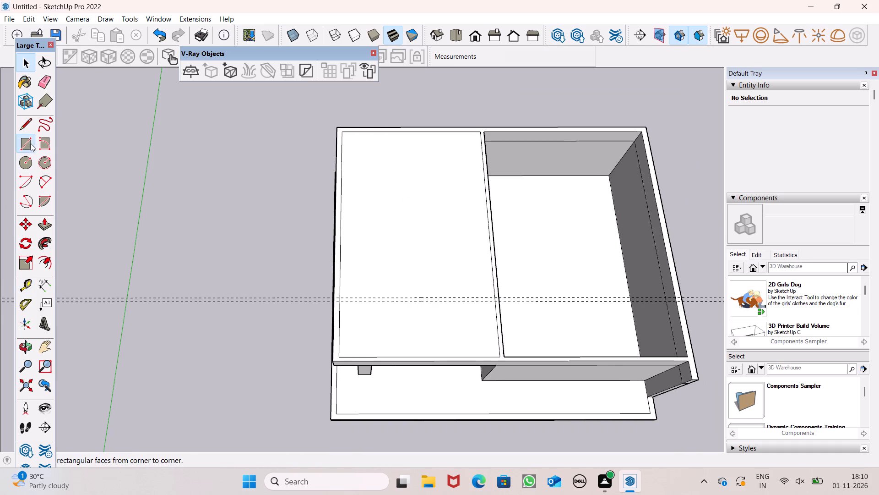
Draw a rectangle about 6" by 19' 8" between the two guide lines, spanning the roof panel between the side bands' inner edges.
{"action": "left_click", "coordinate": [31, 143]}
{"action": "scroll", "coordinate": [587, 326], "scroll_direction": "up", "scroll_amount": 4}
{"action": "scroll", "coordinate": [232, 279], "scroll_direction": "up", "scroll_amount": 5}
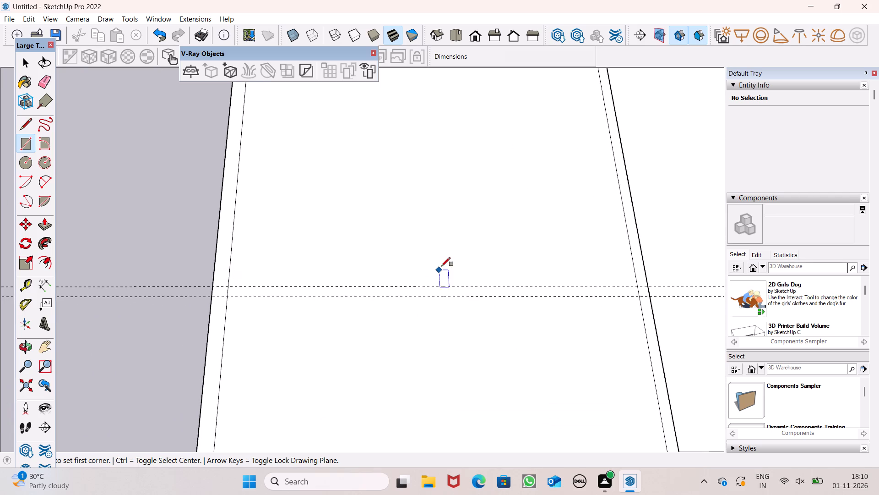
{"action": "scroll", "coordinate": [441, 266], "scroll_direction": "down", "scroll_amount": 6}
{"action": "scroll", "coordinate": [310, 302], "scroll_direction": "up", "scroll_amount": 5}
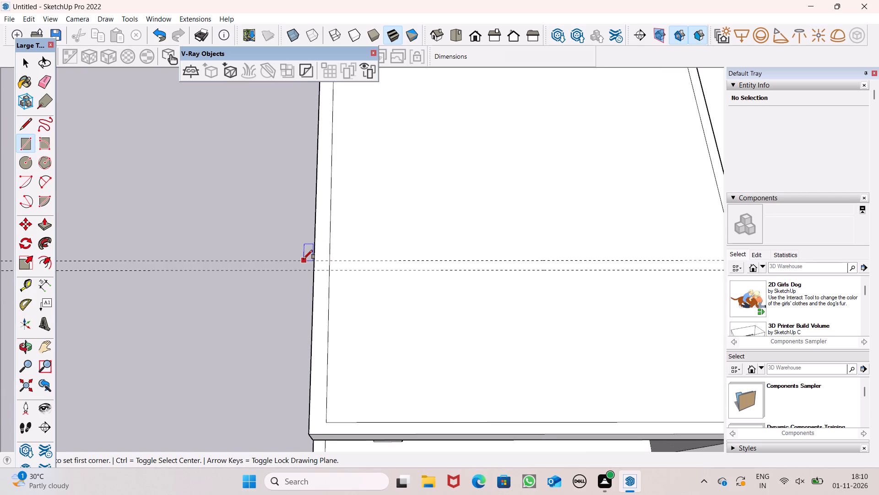
{"action": "scroll", "coordinate": [313, 258], "scroll_direction": "up", "scroll_amount": 2}
{"action": "left_click", "coordinate": [334, 261]}
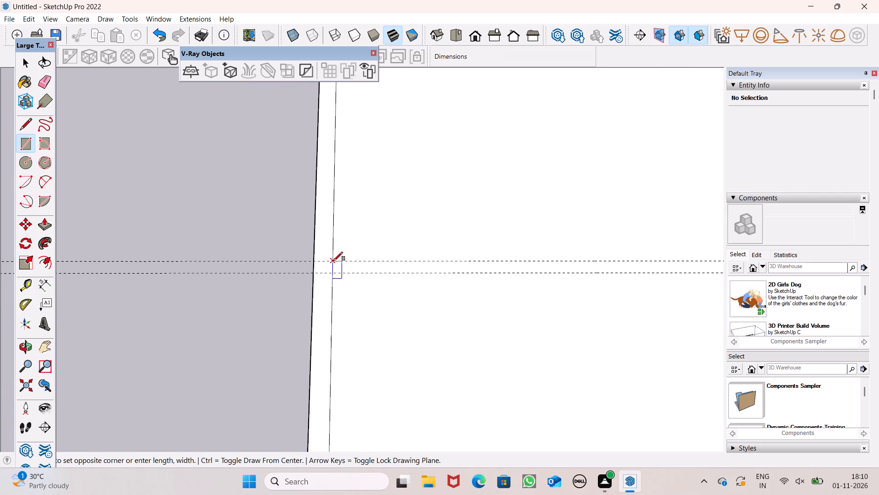
{"action": "scroll", "coordinate": [333, 267], "scroll_direction": "down", "scroll_amount": 5}
{"action": "scroll", "coordinate": [654, 263], "scroll_direction": "up", "scroll_amount": 3}
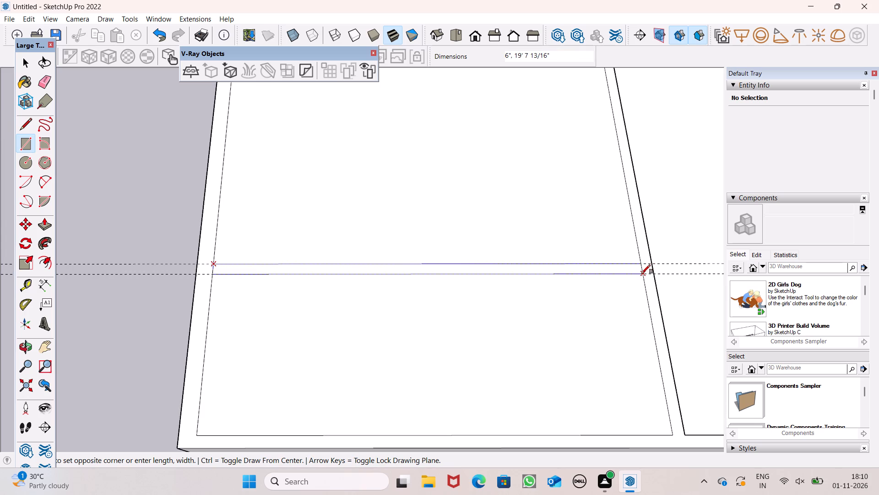
{"action": "left_click", "coordinate": [641, 274]}
{"action": "key", "text": "space"}
{"action": "scroll", "coordinate": [542, 252], "scroll_direction": "down", "scroll_amount": 7}
{"action": "scroll", "coordinate": [456, 229], "scroll_direction": "down", "scroll_amount": 3}
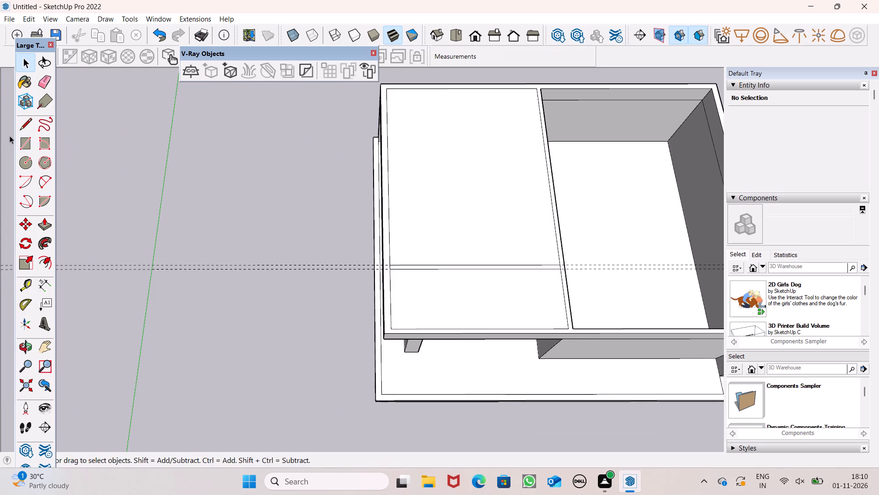
Erase both guide lines crossing the roof.
{"action": "left_click", "coordinate": [47, 82]}
{"action": "left_click_drag", "start_coordinate": [227, 258], "coordinate": [229, 273]}
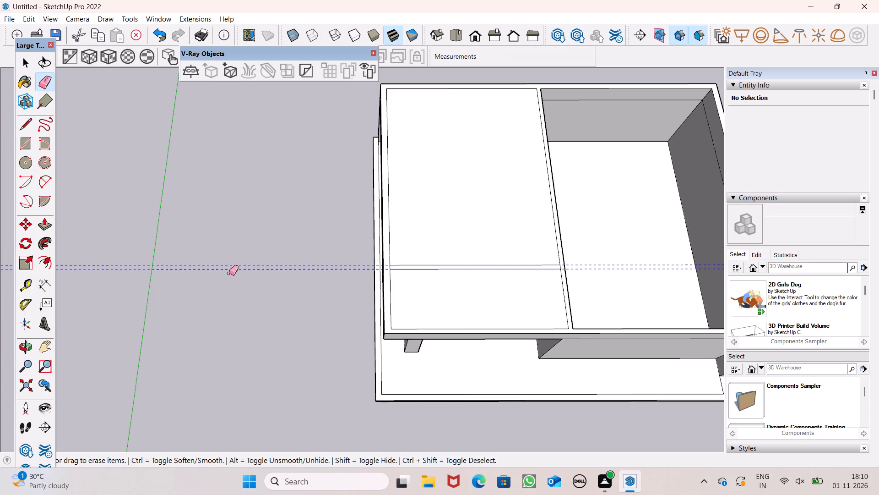
{"action": "left_click_drag", "start_coordinate": [229, 273], "coordinate": [230, 275]}
Erase the short edges at both ends of the 6" strip so it merges with the side bands.
{"action": "scroll", "coordinate": [500, 279], "scroll_direction": "up", "scroll_amount": 6}
{"action": "scroll", "coordinate": [243, 276], "scroll_direction": "up", "scroll_amount": 7}
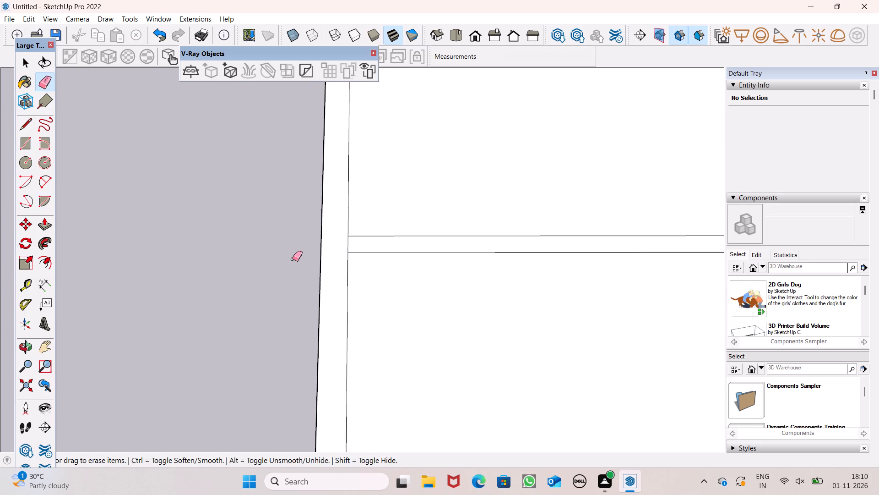
{"action": "scroll", "coordinate": [293, 259], "scroll_direction": "down", "scroll_amount": 1}
{"action": "scroll", "coordinate": [322, 245], "scroll_direction": "up", "scroll_amount": 3}
{"action": "left_click", "coordinate": [350, 247]}
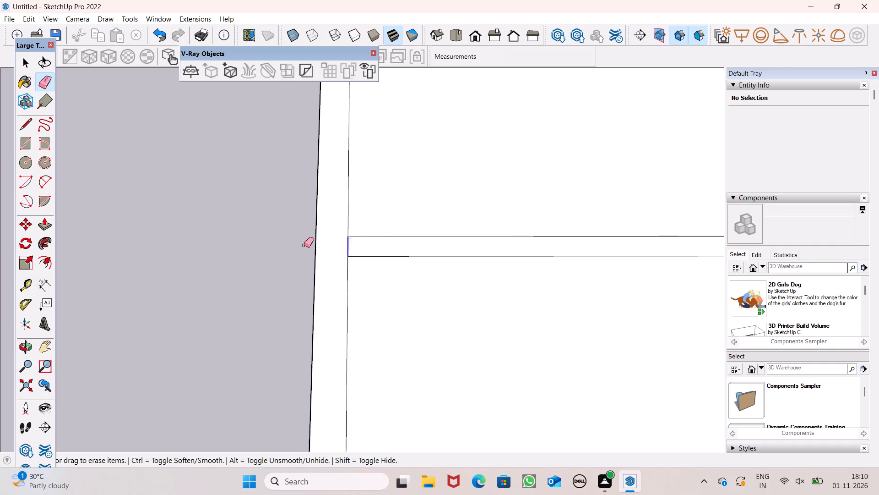
{"action": "scroll", "coordinate": [298, 247], "scroll_direction": "down", "scroll_amount": 15}
{"action": "scroll", "coordinate": [478, 253], "scroll_direction": "up", "scroll_amount": 14}
{"action": "left_click_drag", "start_coordinate": [509, 246], "coordinate": [509, 241]}
{"action": "key", "text": "ctrl+z"}
{"action": "left_click", "coordinate": [507, 237]}
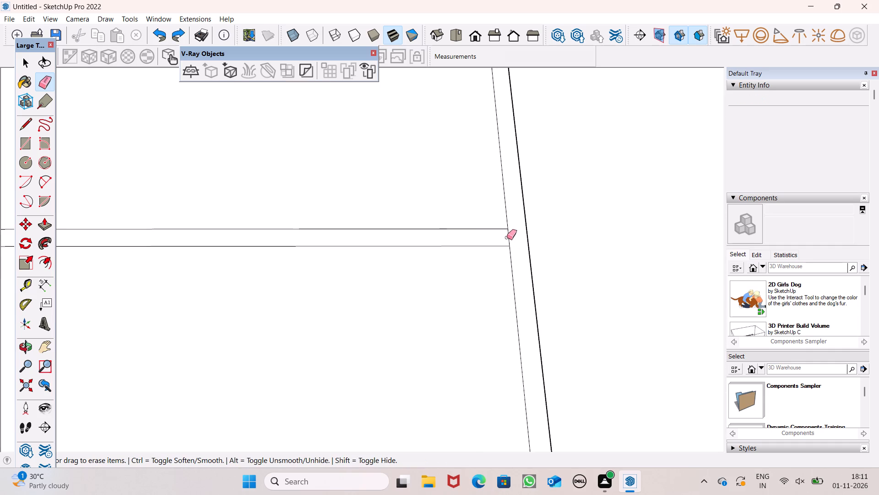
{"action": "left_click", "coordinate": [508, 233]}
{"action": "key", "text": "space"}
{"action": "scroll", "coordinate": [496, 216], "scroll_direction": "down", "scroll_amount": 12}
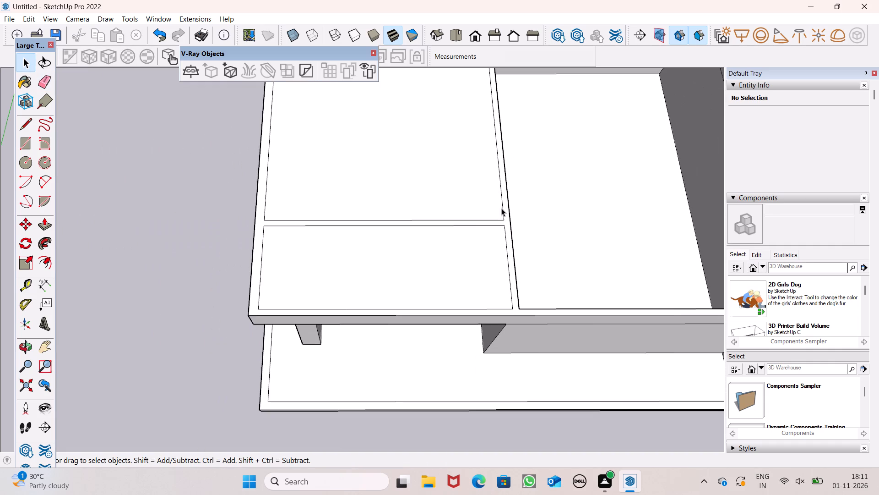
Draw a line from the front roof panel's rear outer corner across the side band to the roof's outer edge.
{"action": "left_click", "coordinate": [27, 128]}
{"action": "scroll", "coordinate": [228, 242], "scroll_direction": "up", "scroll_amount": 8}
{"action": "scroll", "coordinate": [270, 219], "scroll_direction": "up", "scroll_amount": 7}
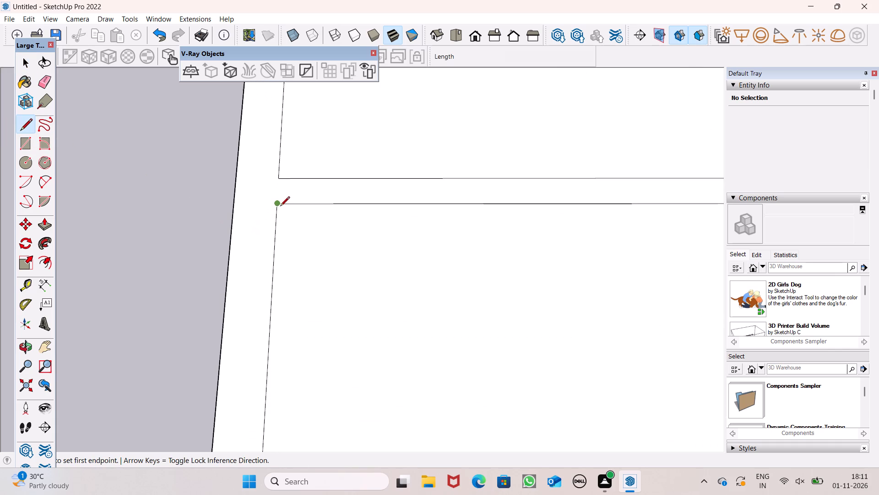
{"action": "left_click", "coordinate": [280, 205]}
{"action": "left_click", "coordinate": [232, 199]}
{"action": "scroll", "coordinate": [147, 209], "scroll_direction": "down", "scroll_amount": 6}
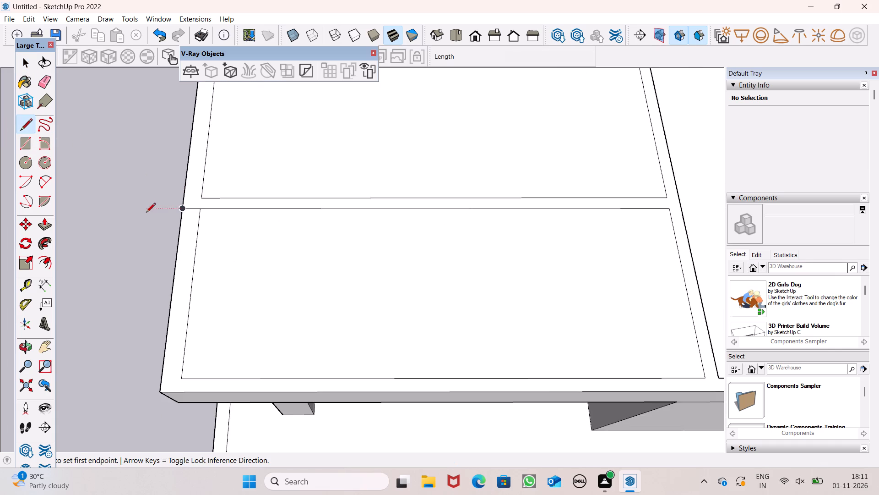
{"action": "scroll", "coordinate": [160, 234], "scroll_direction": "down", "scroll_amount": 5}
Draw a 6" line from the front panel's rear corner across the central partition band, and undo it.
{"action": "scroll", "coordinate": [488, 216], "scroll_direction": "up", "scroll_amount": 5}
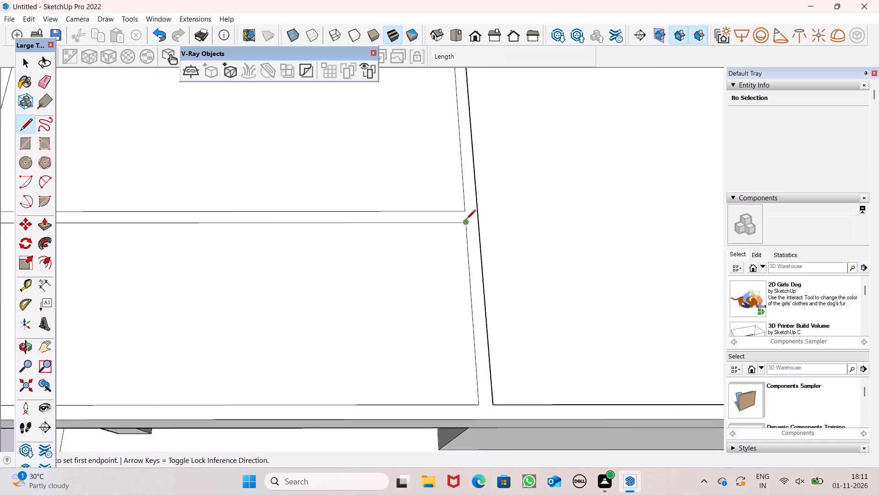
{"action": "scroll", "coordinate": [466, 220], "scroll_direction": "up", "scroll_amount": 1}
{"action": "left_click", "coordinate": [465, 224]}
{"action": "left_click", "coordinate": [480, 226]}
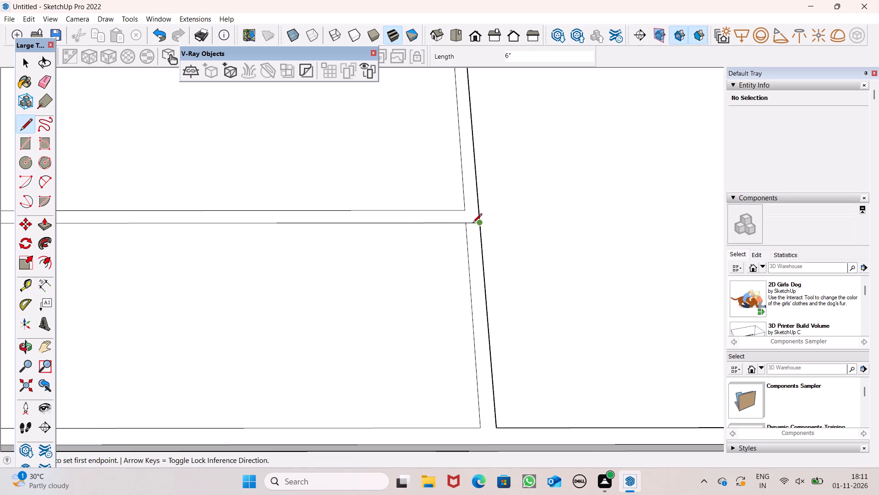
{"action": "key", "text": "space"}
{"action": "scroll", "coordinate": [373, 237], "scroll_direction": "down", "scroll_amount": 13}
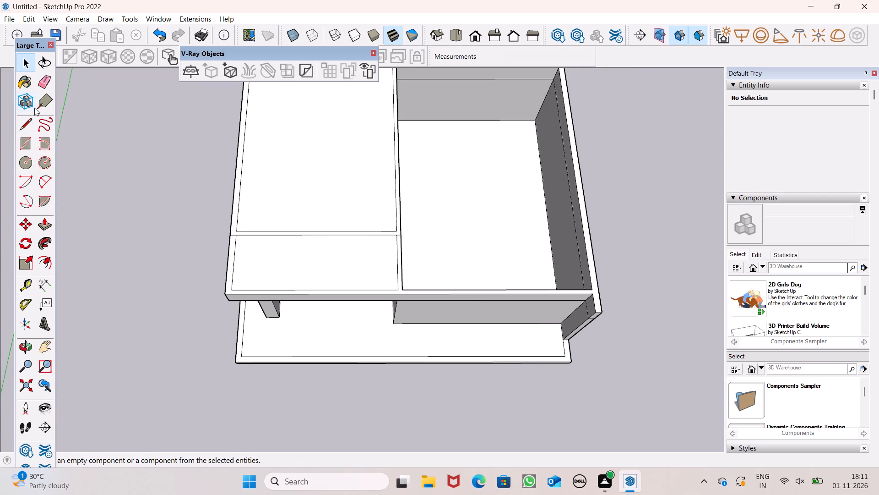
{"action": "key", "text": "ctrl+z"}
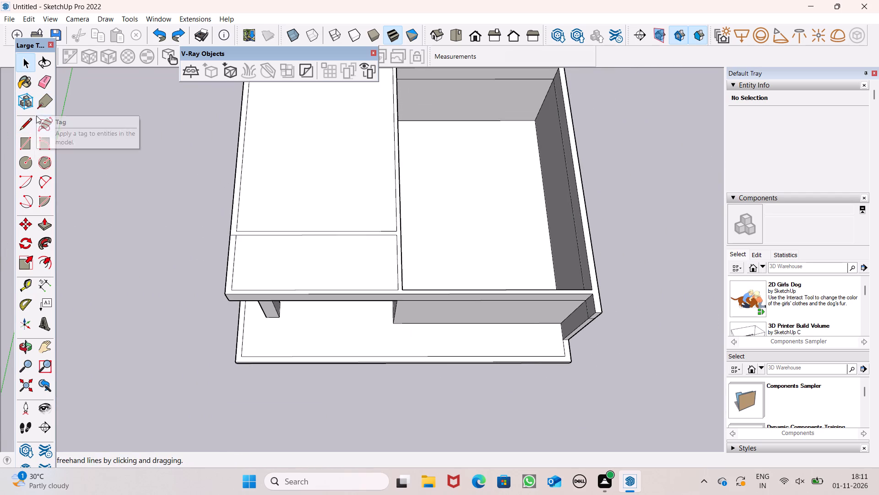
Draw a 6" line from the front panel's front corner beside the central partition to the roof's front edge.
{"action": "left_click", "coordinate": [22, 126]}
{"action": "middle_click_drag", "start_coordinate": [252, 235], "coordinate": [254, 235]}
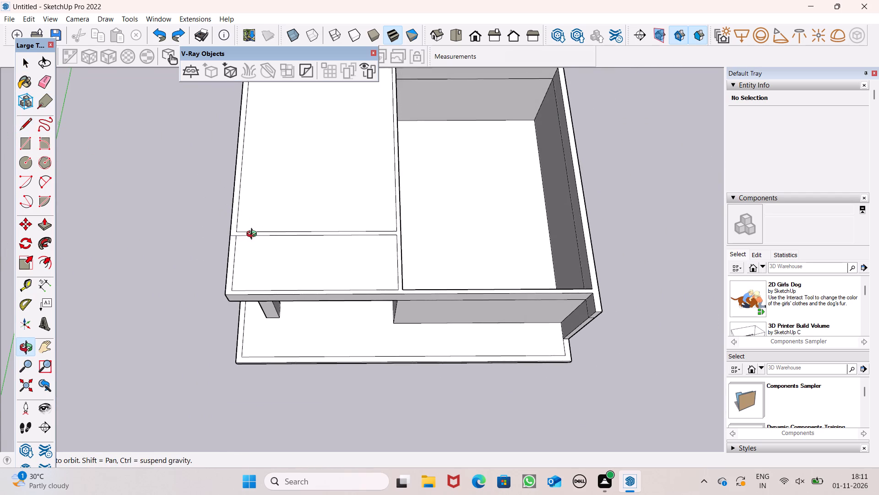
{"action": "middle_click_drag", "start_coordinate": [254, 235], "coordinate": [261, 233]}
{"action": "scroll", "coordinate": [360, 254], "scroll_direction": "up", "scroll_amount": 2}
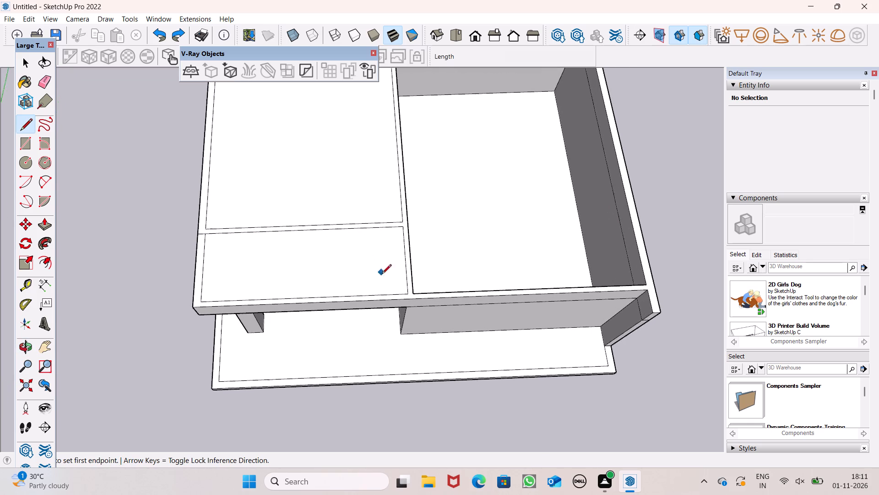
{"action": "scroll", "coordinate": [382, 275], "scroll_direction": "up", "scroll_amount": 1}
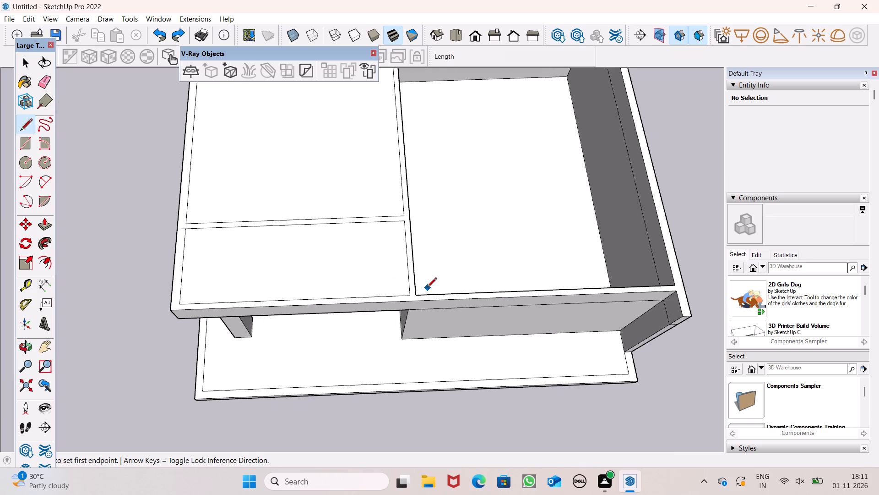
{"action": "scroll", "coordinate": [407, 303], "scroll_direction": "up", "scroll_amount": 10}
{"action": "left_click", "coordinate": [411, 287]}
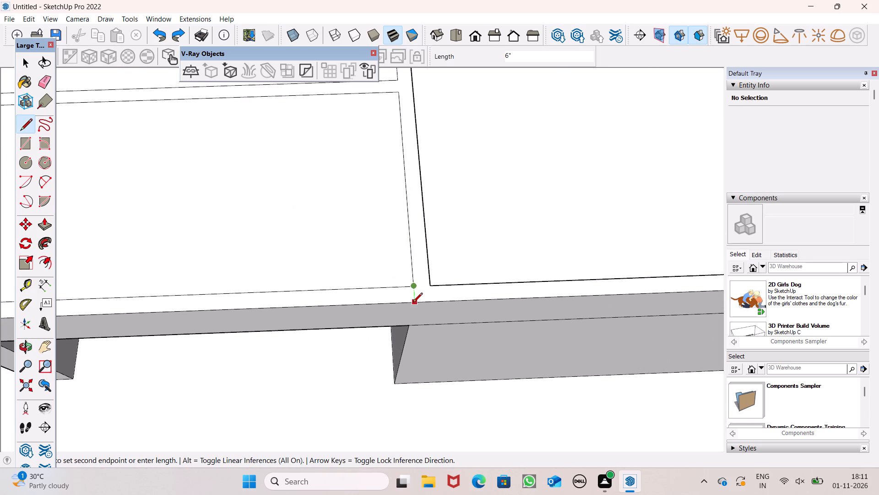
{"action": "left_click", "coordinate": [413, 303]}
{"action": "scroll", "coordinate": [411, 271], "scroll_direction": "down", "scroll_amount": 11}
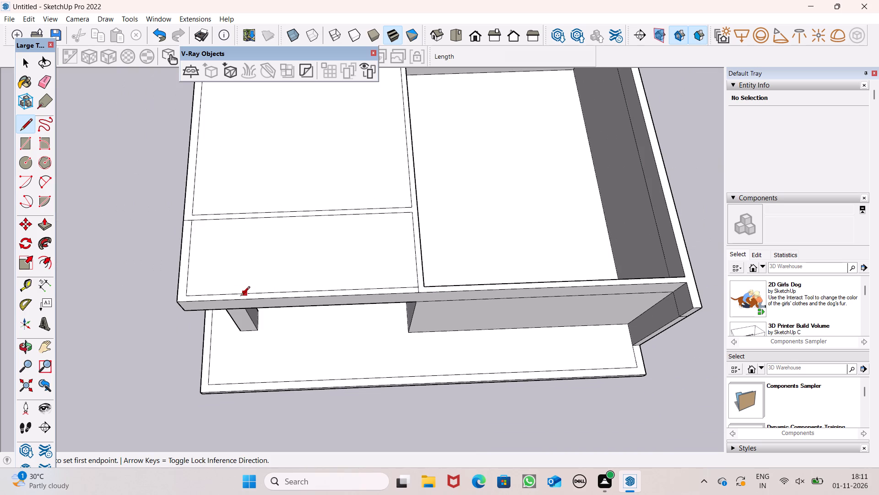
Push/Pull the connected wall-band face around both rear rooms up 10' to form the upper-floor walls.
{"action": "scroll", "coordinate": [215, 302], "scroll_direction": "up", "scroll_amount": 6}
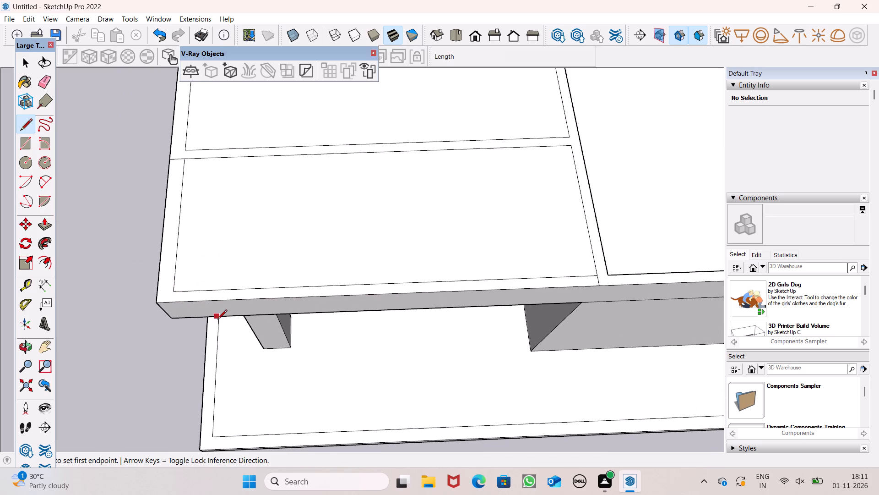
{"action": "scroll", "coordinate": [217, 321], "scroll_direction": "down", "scroll_amount": 8}
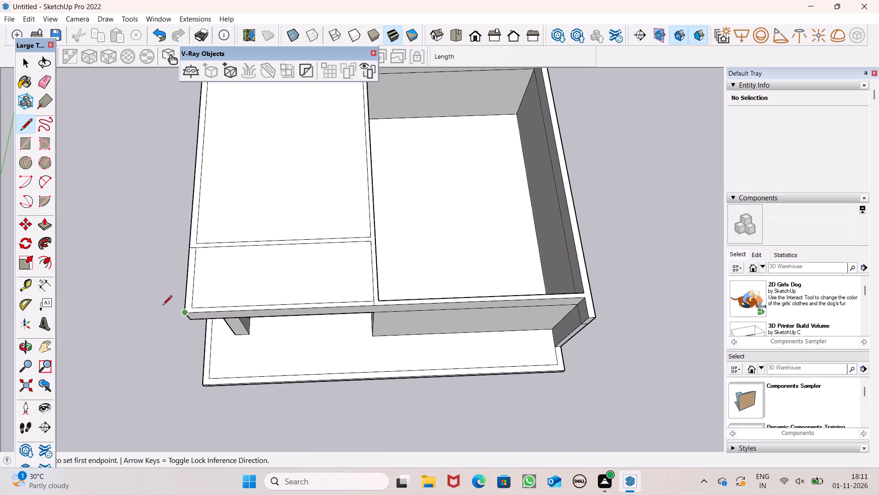
{"action": "left_click", "coordinate": [45, 225]}
{"action": "scroll", "coordinate": [184, 284], "scroll_direction": "down", "scroll_amount": 2}
{"action": "scroll", "coordinate": [267, 271], "scroll_direction": "up", "scroll_amount": 2}
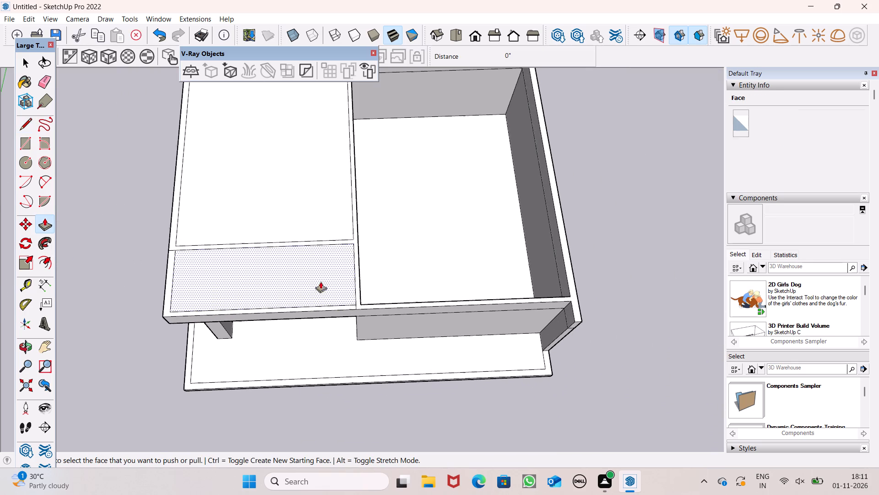
{"action": "left_click", "coordinate": [357, 302]}
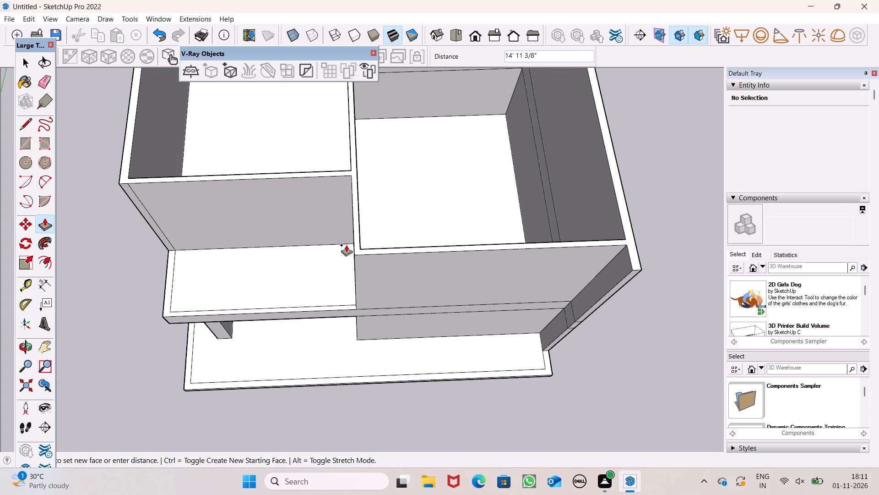
{"action": "key", "text": "1"}
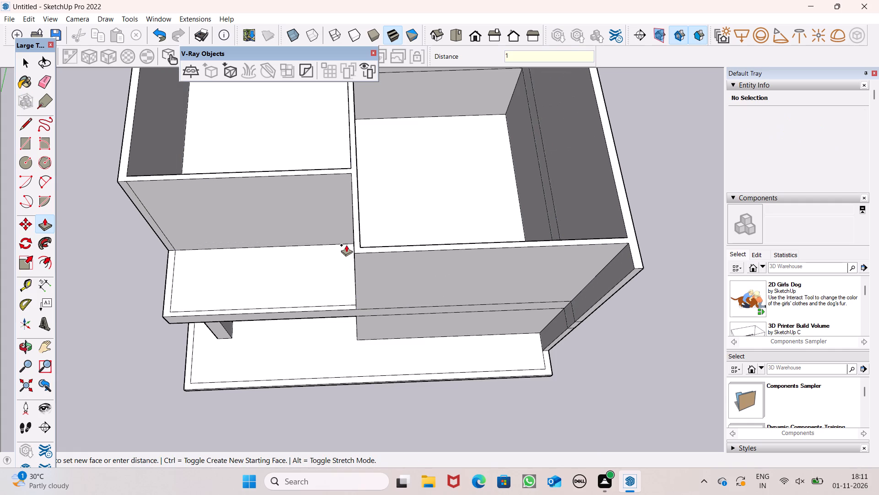
{"action": "key", "text": "0"}
{"action": "key", "text": "apostrophe"}
{"action": "key", "text": "Return"}
{"action": "scroll", "coordinate": [349, 253], "scroll_direction": "down", "scroll_amount": 2}
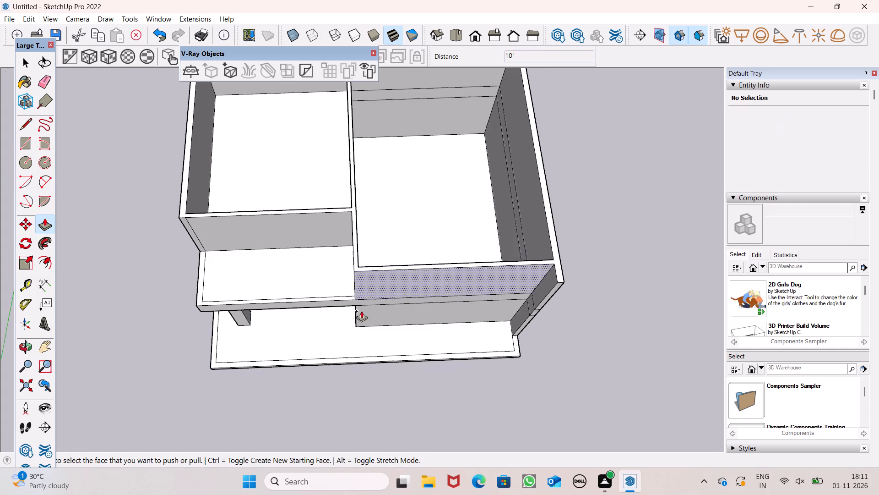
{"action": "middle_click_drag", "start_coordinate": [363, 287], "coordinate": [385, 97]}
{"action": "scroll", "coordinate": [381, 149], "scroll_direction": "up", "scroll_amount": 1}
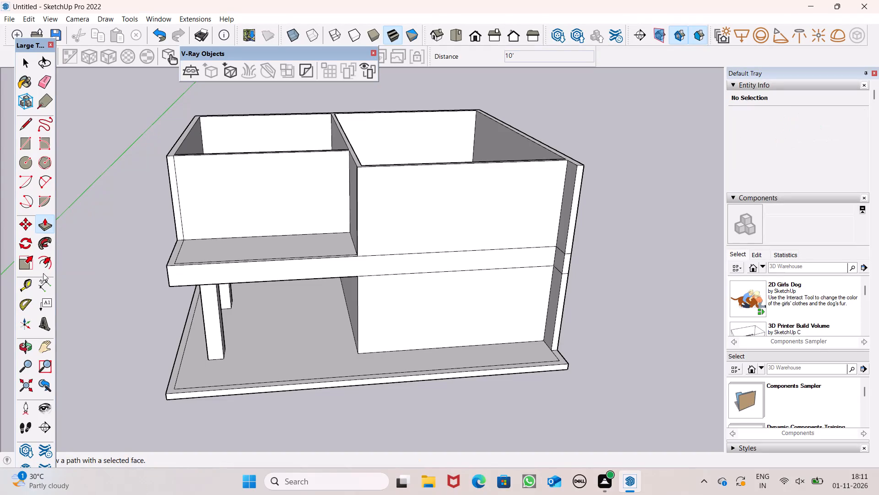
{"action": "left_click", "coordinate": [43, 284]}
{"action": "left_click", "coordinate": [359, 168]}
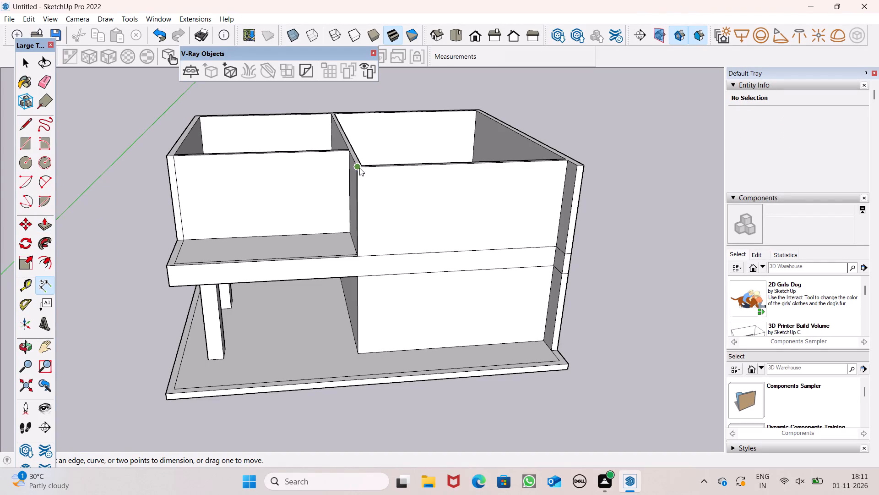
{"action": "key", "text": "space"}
Push/Pull the connected top face of the upper-floor walls up 2' 5".
{"action": "scroll", "coordinate": [356, 246], "scroll_direction": "down", "scroll_amount": 4}
{"action": "middle_click_drag", "start_coordinate": [410, 253], "coordinate": [318, 298]}
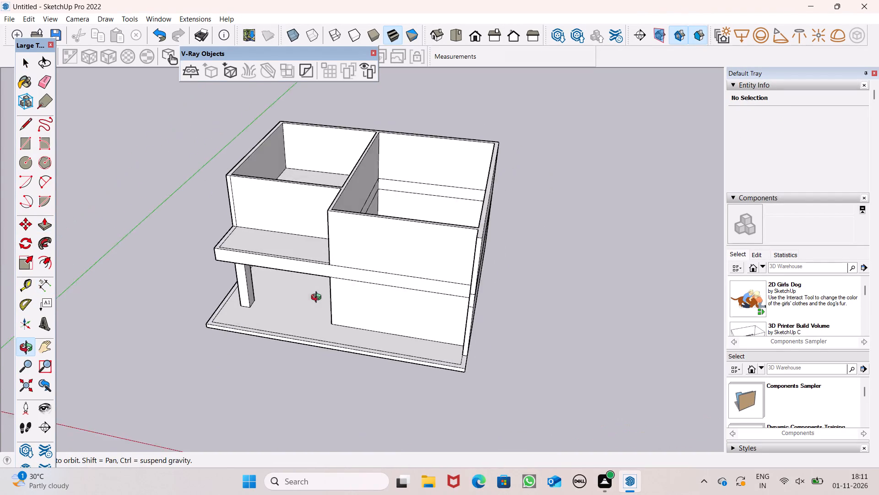
{"action": "middle_click_drag", "start_coordinate": [318, 298], "coordinate": [398, 328]}
{"action": "scroll", "coordinate": [431, 271], "scroll_direction": "down", "scroll_amount": 3}
{"action": "middle_click_drag", "start_coordinate": [470, 312], "coordinate": [450, 336]}
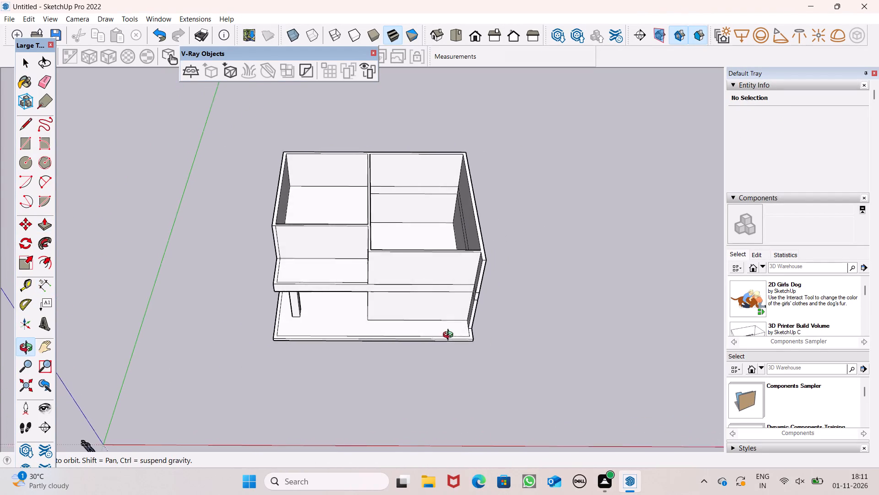
{"action": "middle_click_drag", "start_coordinate": [450, 336], "coordinate": [454, 330]}
{"action": "scroll", "coordinate": [324, 244], "scroll_direction": "up", "scroll_amount": 6}
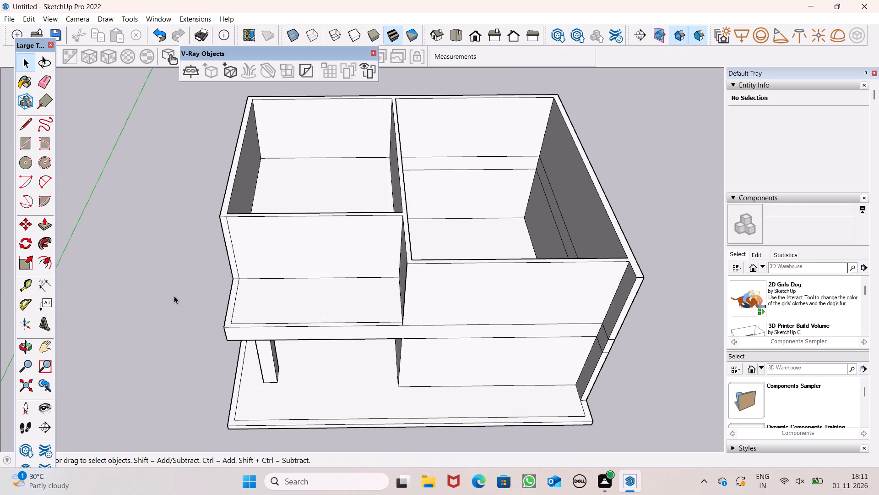
{"action": "left_click", "coordinate": [41, 224]}
{"action": "scroll", "coordinate": [251, 204], "scroll_direction": "up", "scroll_amount": 3}
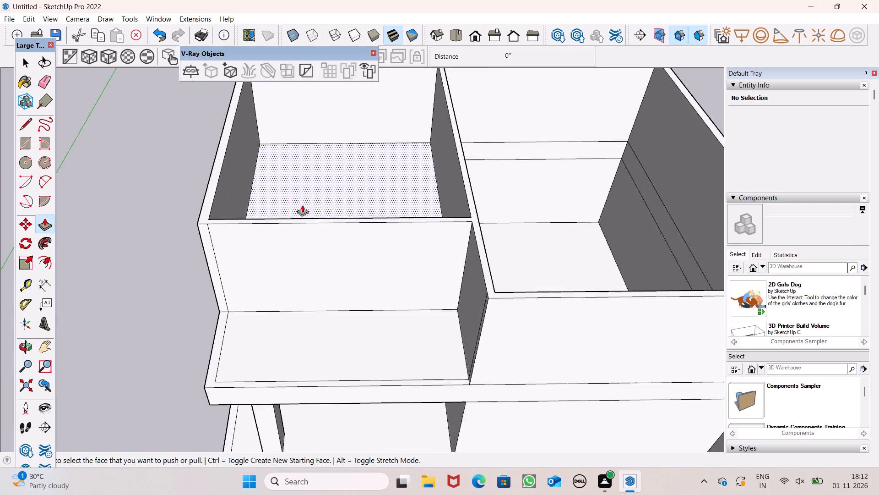
{"action": "scroll", "coordinate": [302, 205], "scroll_direction": "up", "scroll_amount": 1}
{"action": "scroll", "coordinate": [391, 272], "scroll_direction": "down", "scroll_amount": 2}
{"action": "left_click_drag", "start_coordinate": [495, 288], "coordinate": [493, 251]}
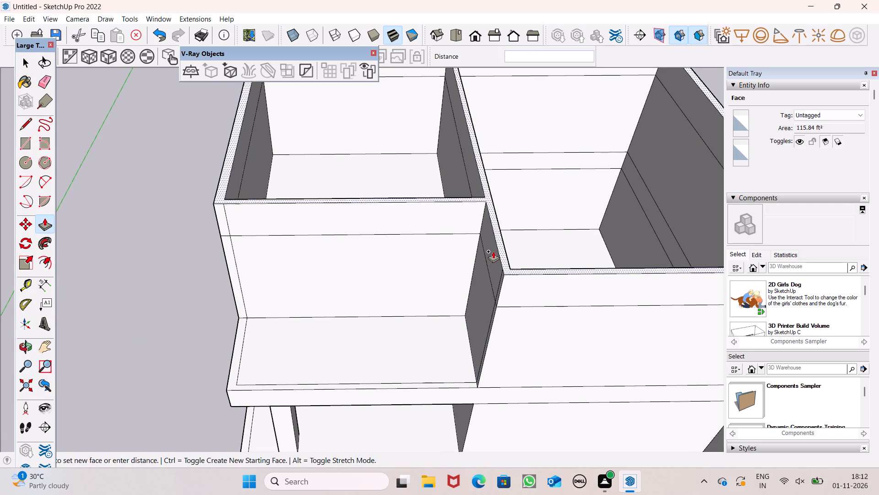
{"action": "left_click_drag", "start_coordinate": [493, 251], "coordinate": [489, 241]}
{"action": "key", "text": "2"}
{"action": "key", "text": "apostrophe"}
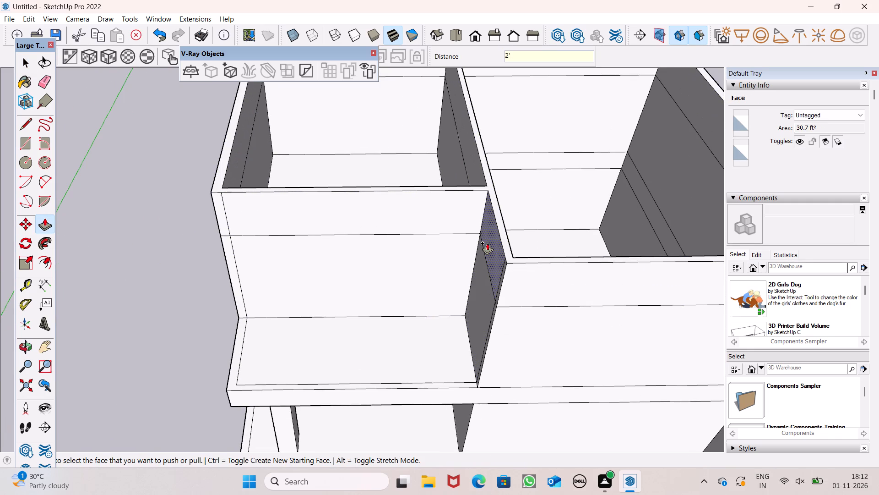
{"action": "type", "text": "5\""}
{"action": "key", "text": "Return"}
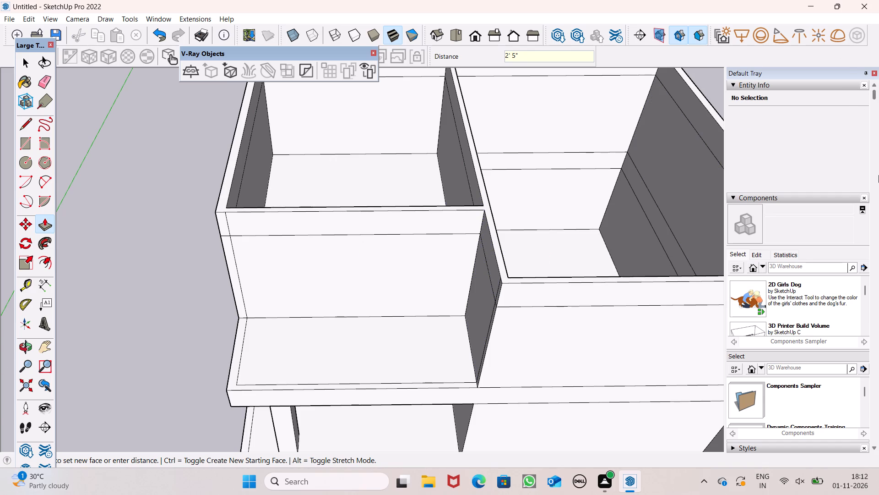
Push/Pull the top wall face up another 10' above the 2' 5" band to form the next floor's walls.
{"action": "scroll", "coordinate": [611, 295], "scroll_direction": "down", "scroll_amount": 1}
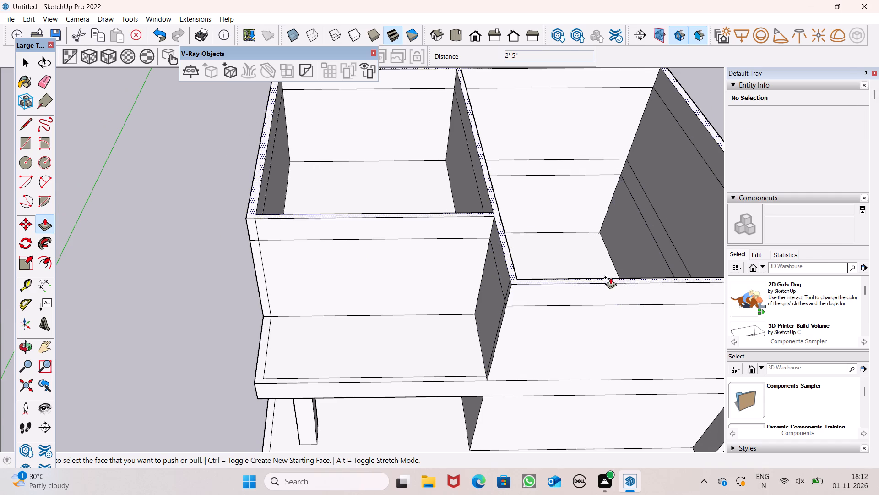
{"action": "scroll", "coordinate": [584, 148], "scroll_direction": "up", "scroll_amount": 2}
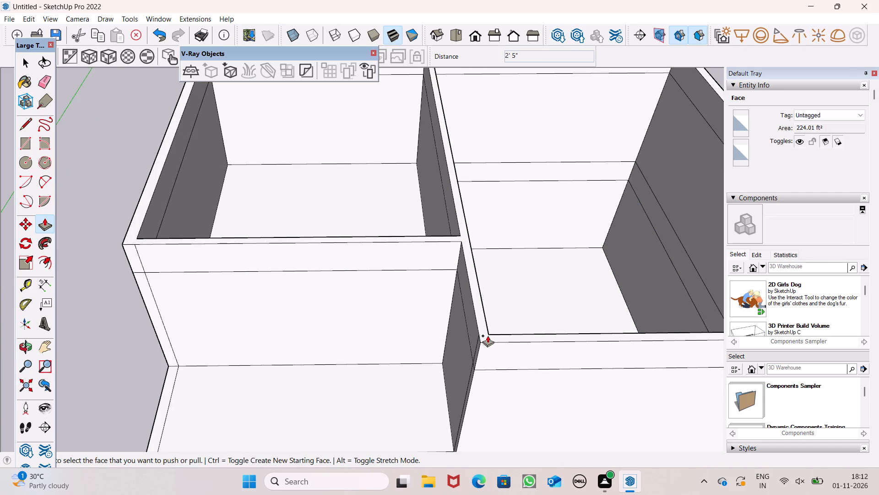
{"action": "left_click_drag", "start_coordinate": [482, 331], "coordinate": [499, 166]}
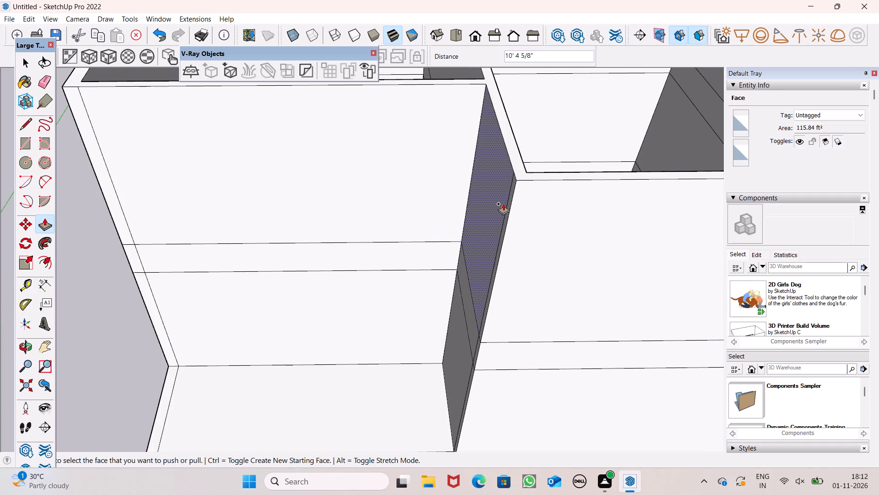
{"action": "key", "text": "1"}
{"action": "type", "text": "0'"}
{"action": "key", "text": "Return"}
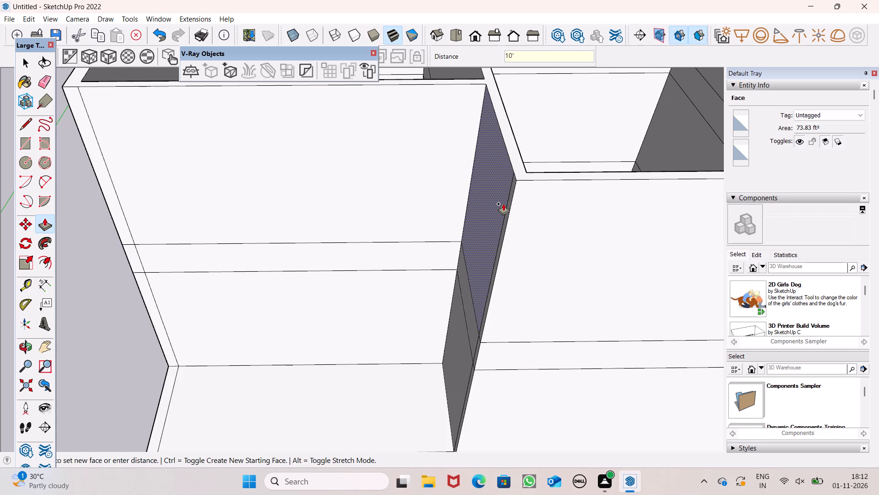
{"action": "scroll", "coordinate": [436, 193], "scroll_direction": "down", "scroll_amount": 6}
{"action": "key", "text": "space"}
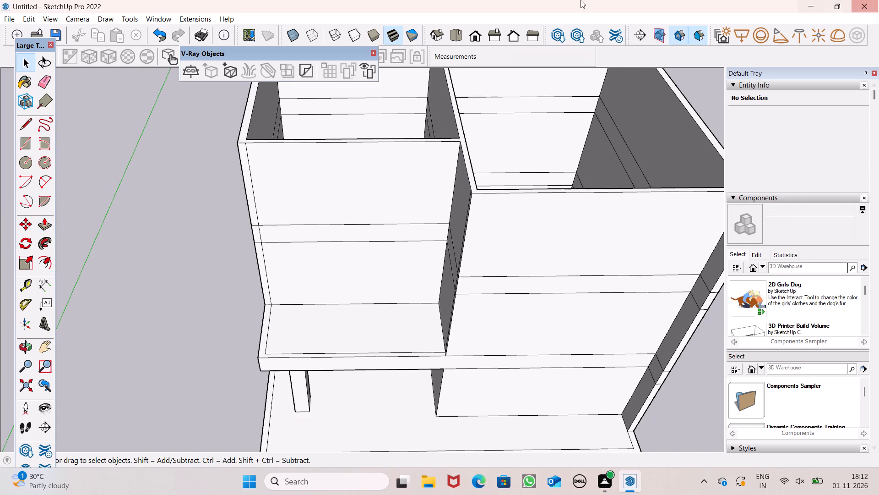
Measure the front wall's height from its outer top corner down to the bottom line of the 2' 5" band.
{"action": "left_click", "coordinate": [48, 280]}
{"action": "middle_click_drag", "start_coordinate": [246, 306], "coordinate": [274, 248]}
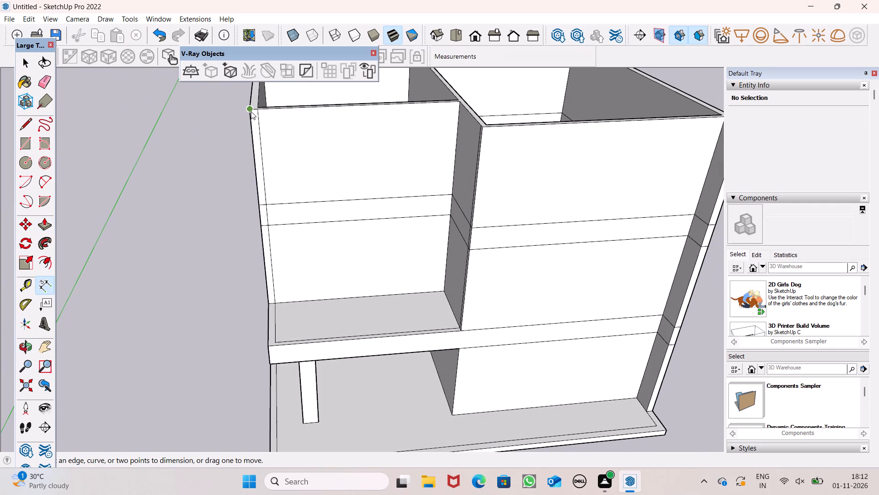
{"action": "left_click", "coordinate": [251, 111]}
{"action": "scroll", "coordinate": [271, 187], "scroll_direction": "up", "scroll_amount": 2}
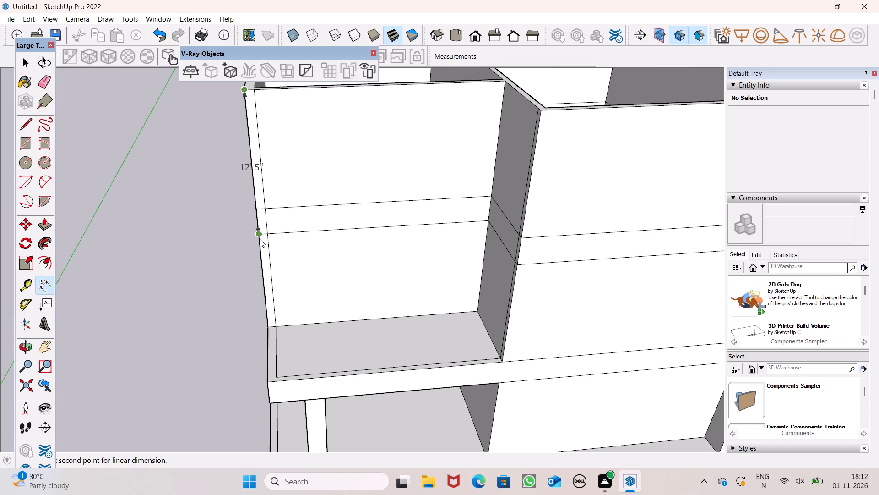
{"action": "key", "text": "space"}
Push/Pull the connected top wall face up 3' to add a band above the second set of upper walls.
{"action": "scroll", "coordinate": [208, 241], "scroll_direction": "down", "scroll_amount": 5}
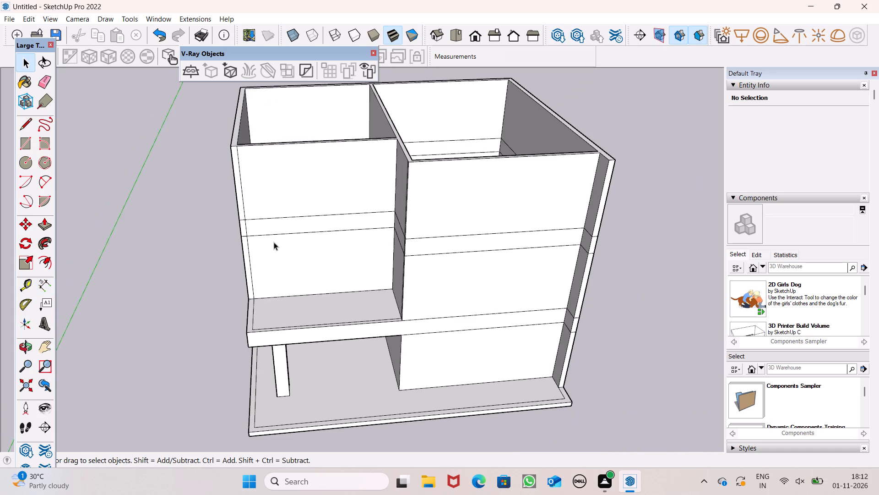
{"action": "scroll", "coordinate": [278, 241], "scroll_direction": "down", "scroll_amount": 2}
{"action": "middle_click_drag", "start_coordinate": [437, 263], "coordinate": [406, 274]}
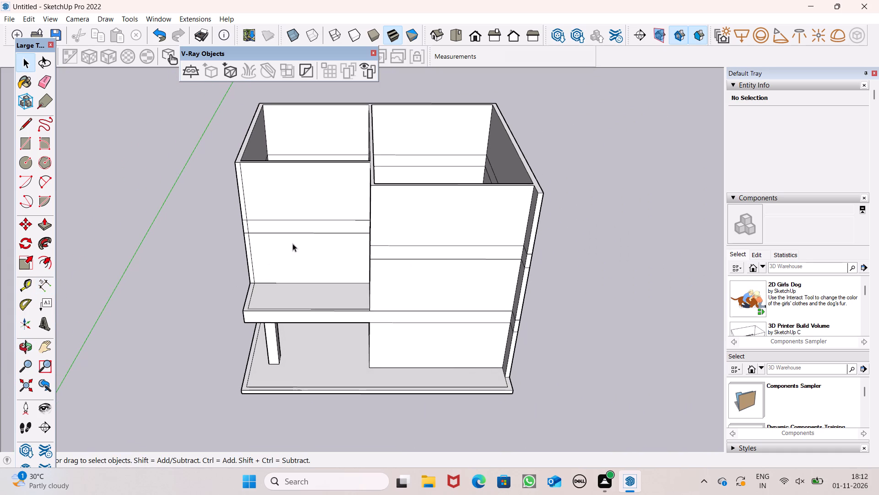
{"action": "scroll", "coordinate": [318, 286], "scroll_direction": "down", "scroll_amount": 3}
{"action": "scroll", "coordinate": [364, 190], "scroll_direction": "up", "scroll_amount": 6}
{"action": "scroll", "coordinate": [351, 198], "scroll_direction": "down", "scroll_amount": 3}
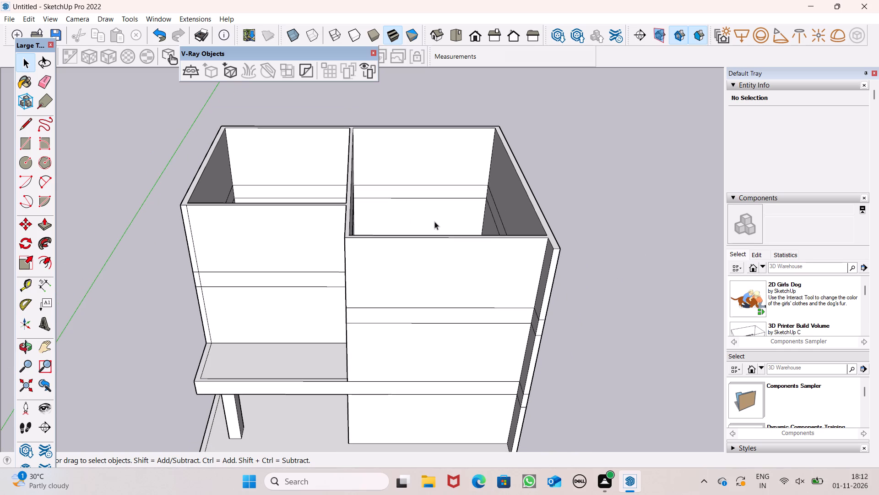
{"action": "middle_click_drag", "start_coordinate": [490, 237], "coordinate": [482, 246]}
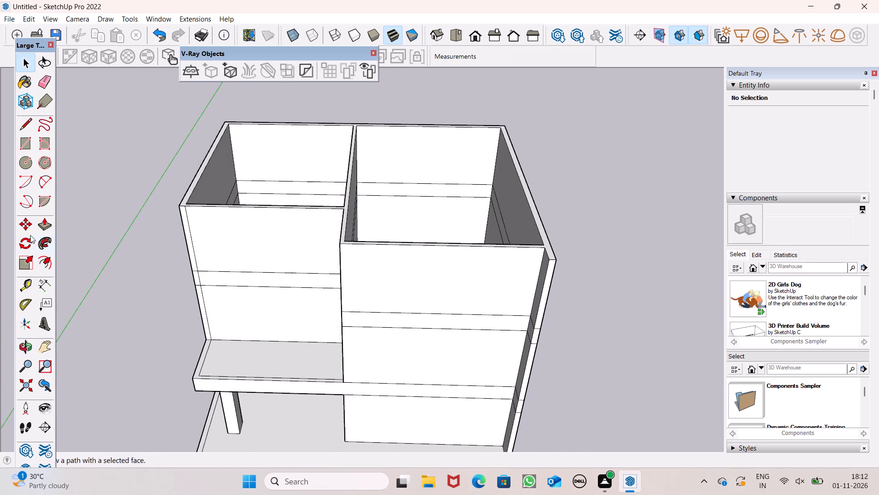
{"action": "left_click", "coordinate": [49, 223]}
{"action": "scroll", "coordinate": [275, 192], "scroll_direction": "up", "scroll_amount": 1}
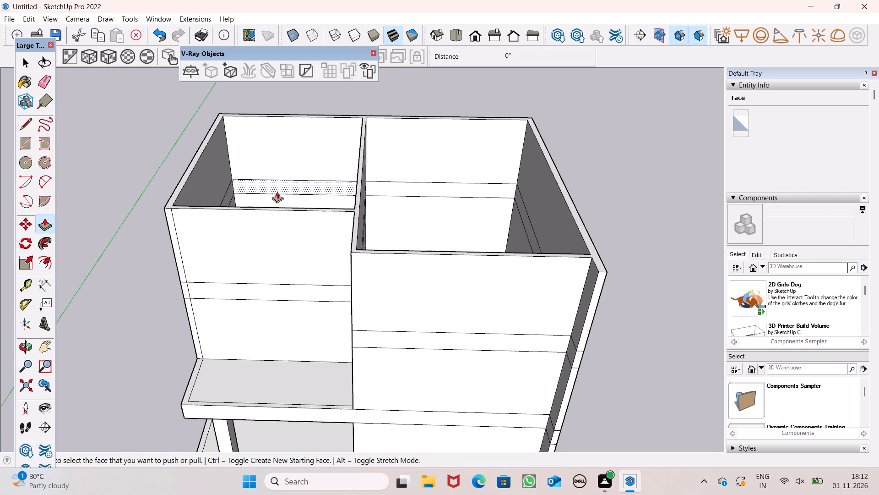
{"action": "left_click_drag", "start_coordinate": [354, 240], "coordinate": [358, 175]}
{"action": "type", "text": "3'"}
{"action": "key", "text": "Return"}
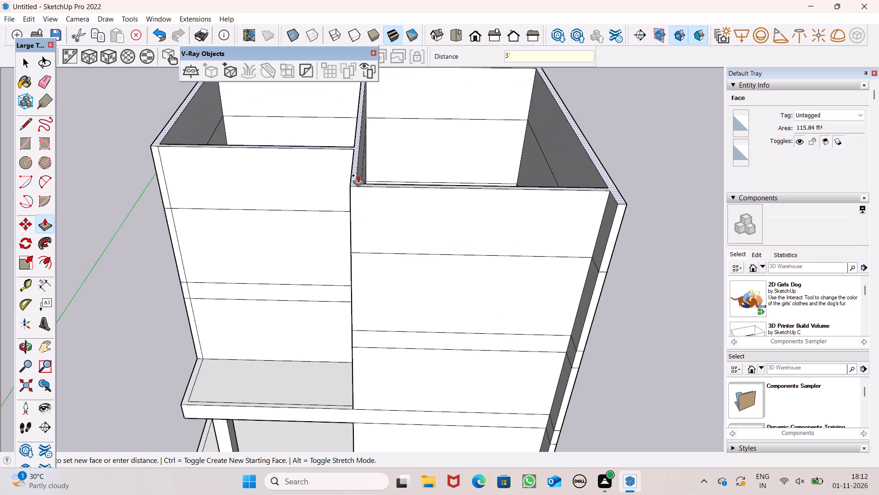
Push/Pull the top wall face up 10' above the 3' band to form another floor's walls.
{"action": "middle_click_drag", "start_coordinate": [339, 227], "coordinate": [348, 119]}
{"action": "scroll", "coordinate": [465, 137], "scroll_direction": "down", "scroll_amount": 1}
{"action": "middle_click_drag", "start_coordinate": [539, 144], "coordinate": [537, 159]}
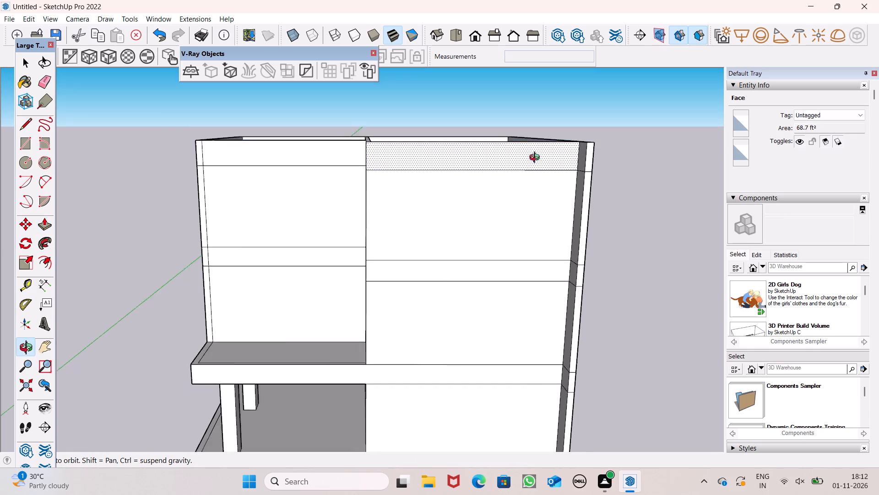
{"action": "middle_click_drag", "start_coordinate": [537, 159], "coordinate": [534, 304]}
{"action": "scroll", "coordinate": [381, 238], "scroll_direction": "up", "scroll_amount": 1}
{"action": "left_click_drag", "start_coordinate": [369, 245], "coordinate": [365, 211]}
{"action": "left_click_drag", "start_coordinate": [365, 231], "coordinate": [372, 183]}
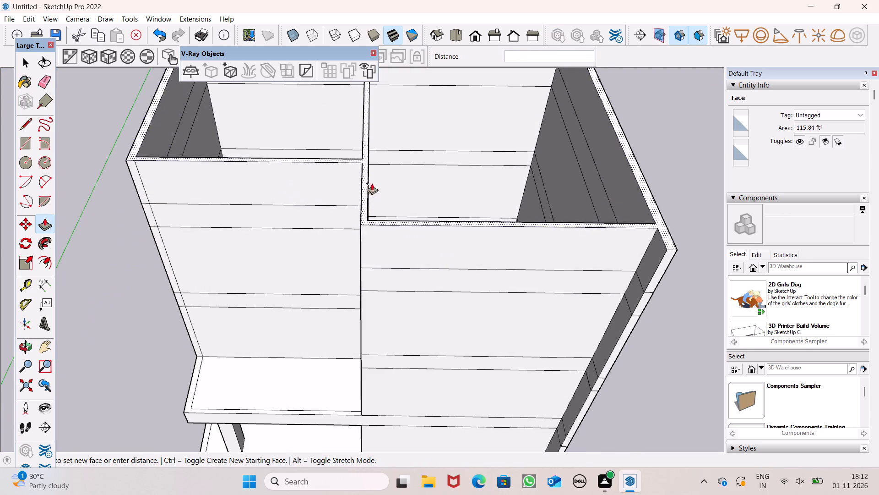
{"action": "left_click_drag", "start_coordinate": [372, 183], "coordinate": [379, 140]}
{"action": "key", "text": "1"}
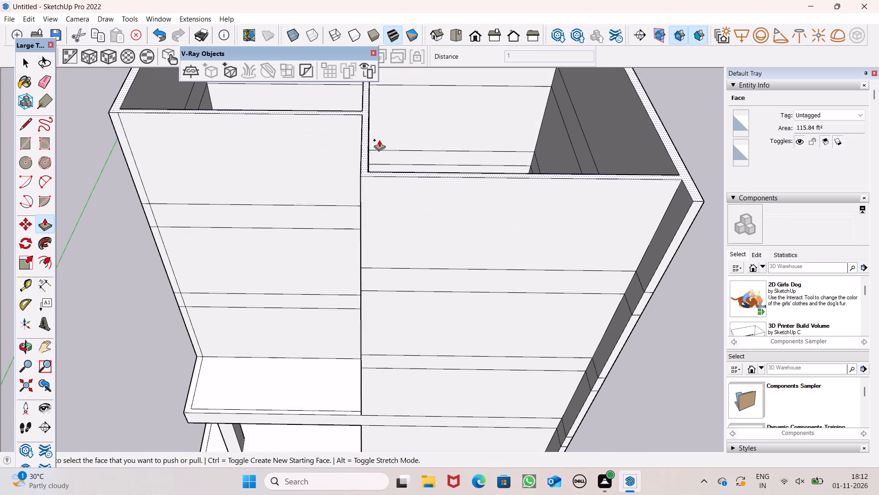
{"action": "type", "text": "0'"}
{"action": "key", "text": "Return"}
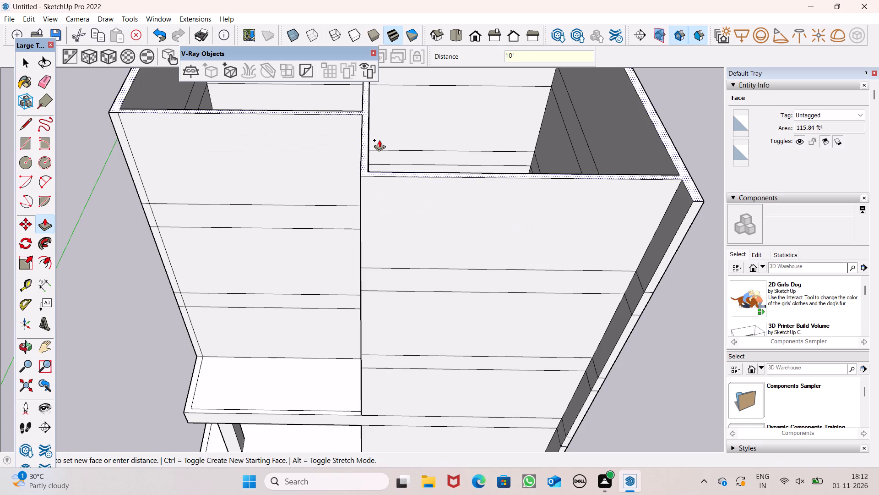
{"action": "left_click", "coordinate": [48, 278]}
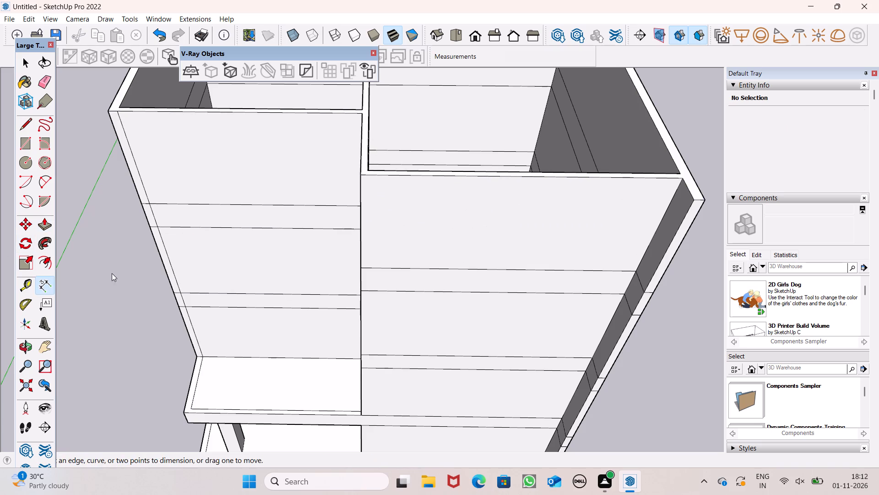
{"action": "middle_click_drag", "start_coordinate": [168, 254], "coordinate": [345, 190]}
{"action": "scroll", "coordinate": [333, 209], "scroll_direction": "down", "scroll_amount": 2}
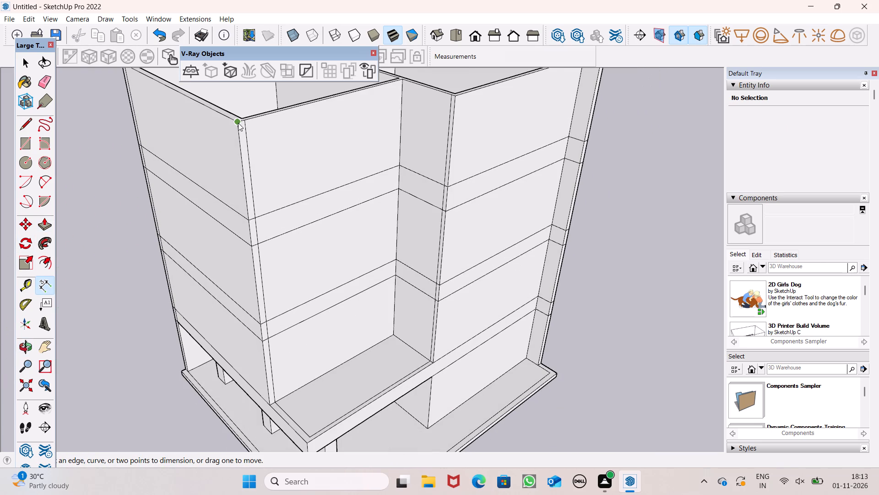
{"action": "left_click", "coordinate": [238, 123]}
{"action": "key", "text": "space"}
Push/Pull the connected top wall face up 2' to add a band above the topmost floor's walls.
{"action": "scroll", "coordinate": [251, 219], "scroll_direction": "down", "scroll_amount": 3}
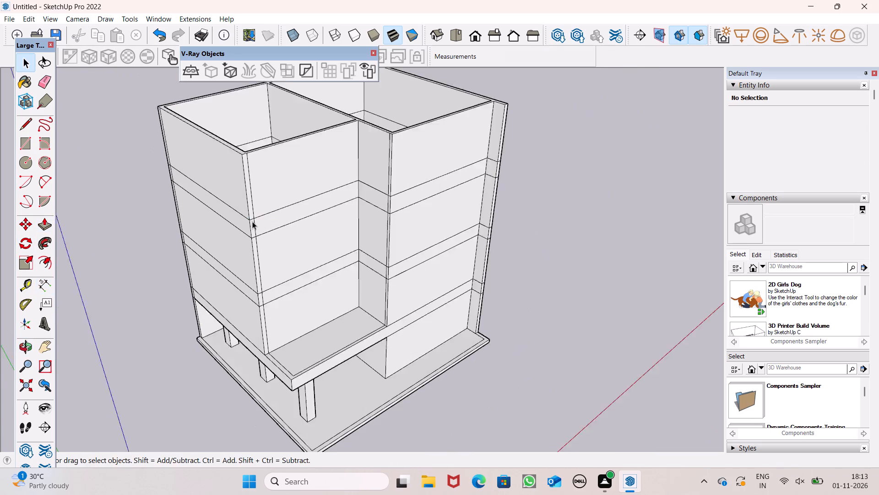
{"action": "scroll", "coordinate": [252, 221], "scroll_direction": "down", "scroll_amount": 3}
{"action": "middle_click_drag", "start_coordinate": [343, 227], "coordinate": [167, 214]}
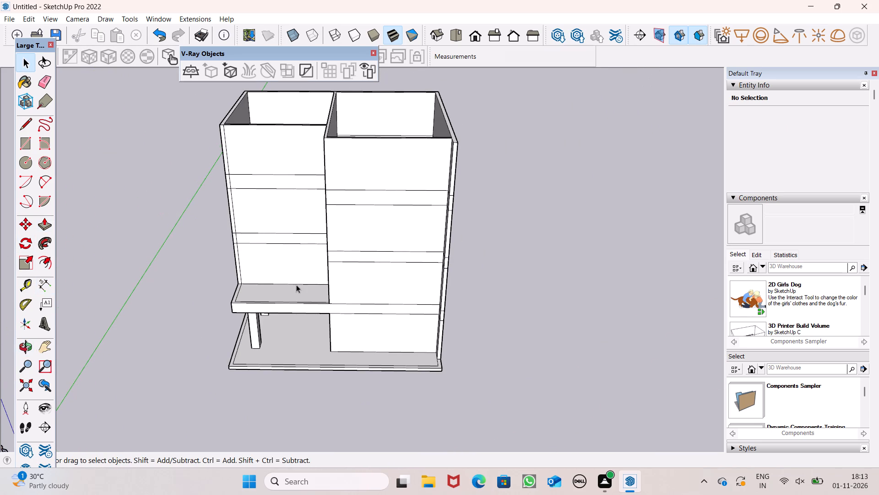
{"action": "scroll", "coordinate": [342, 291], "scroll_direction": "down", "scroll_amount": 1}
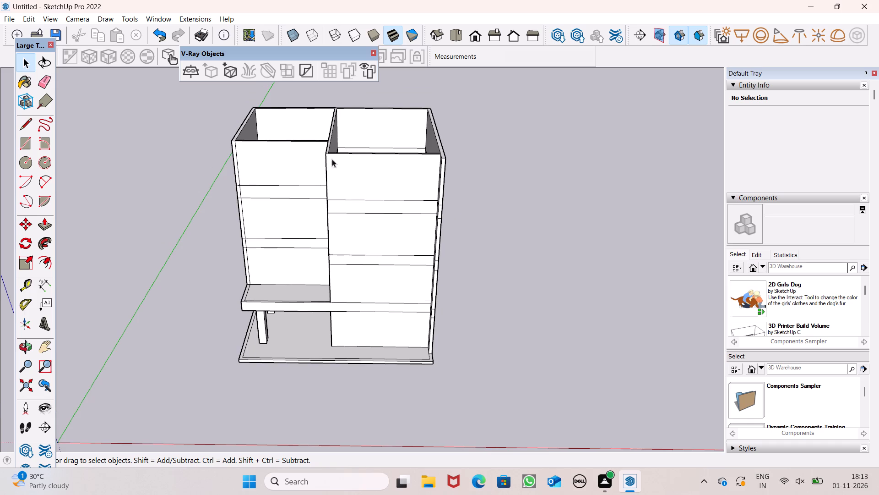
{"action": "scroll", "coordinate": [278, 138], "scroll_direction": "up", "scroll_amount": 1}
{"action": "scroll", "coordinate": [380, 213], "scroll_direction": "down", "scroll_amount": 2}
{"action": "scroll", "coordinate": [268, 115], "scroll_direction": "up", "scroll_amount": 5}
{"action": "scroll", "coordinate": [387, 198], "scroll_direction": "up", "scroll_amount": 1}
{"action": "middle_click_drag", "start_coordinate": [387, 198], "coordinate": [392, 233]}
{"action": "left_click", "coordinate": [45, 218]}
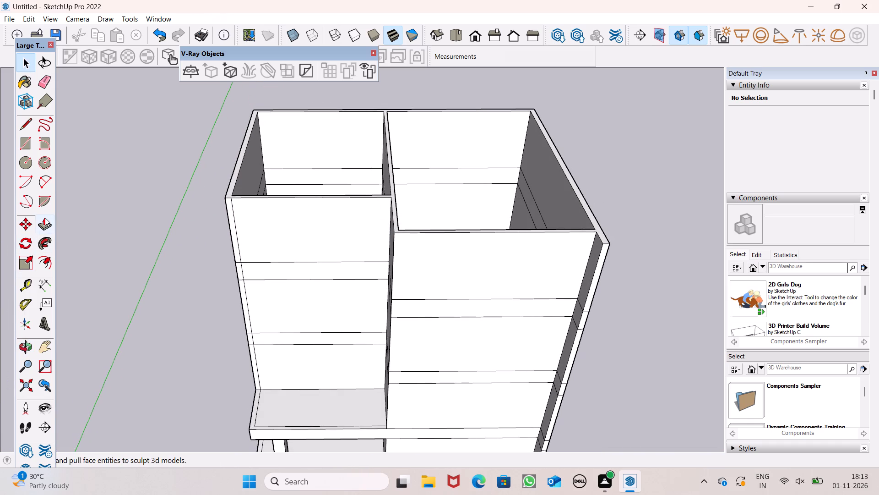
{"action": "scroll", "coordinate": [365, 284], "scroll_direction": "down", "scroll_amount": 3}
{"action": "scroll", "coordinate": [274, 134], "scroll_direction": "up", "scroll_amount": 1}
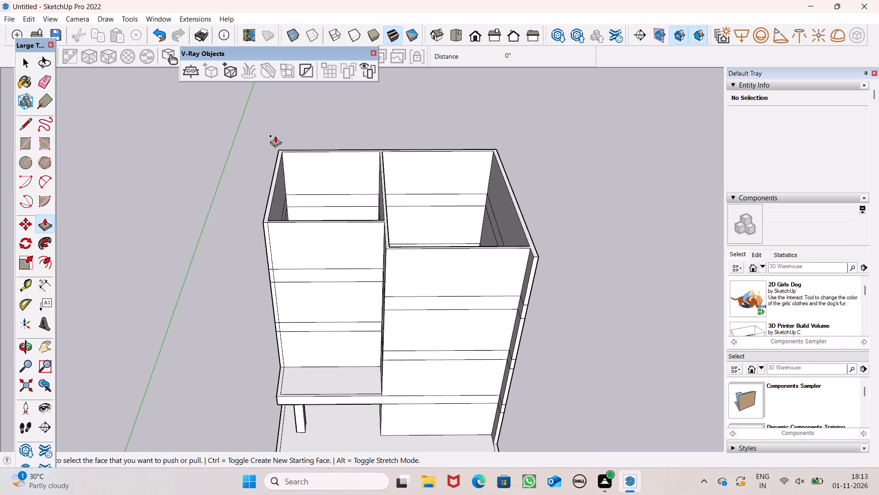
{"action": "scroll", "coordinate": [275, 136], "scroll_direction": "up", "scroll_amount": 4}
{"action": "scroll", "coordinate": [279, 137], "scroll_direction": "down", "scroll_amount": 3}
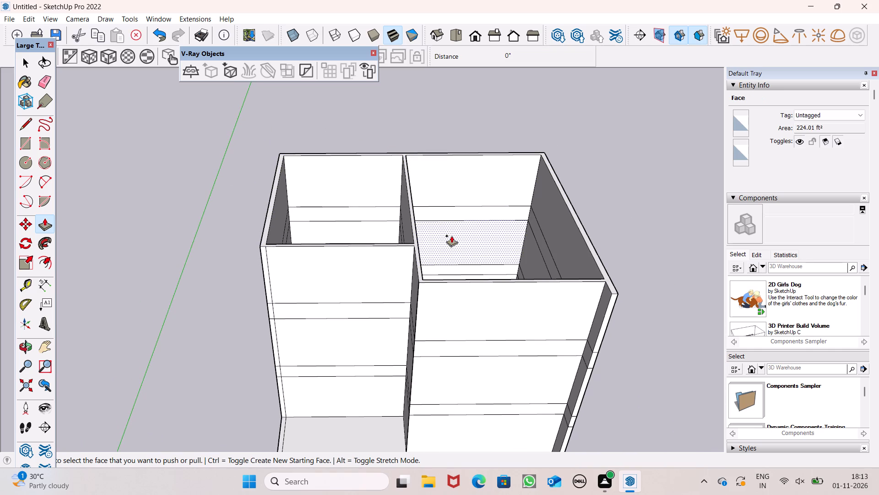
{"action": "middle_click_drag", "start_coordinate": [445, 235], "coordinate": [437, 140]}
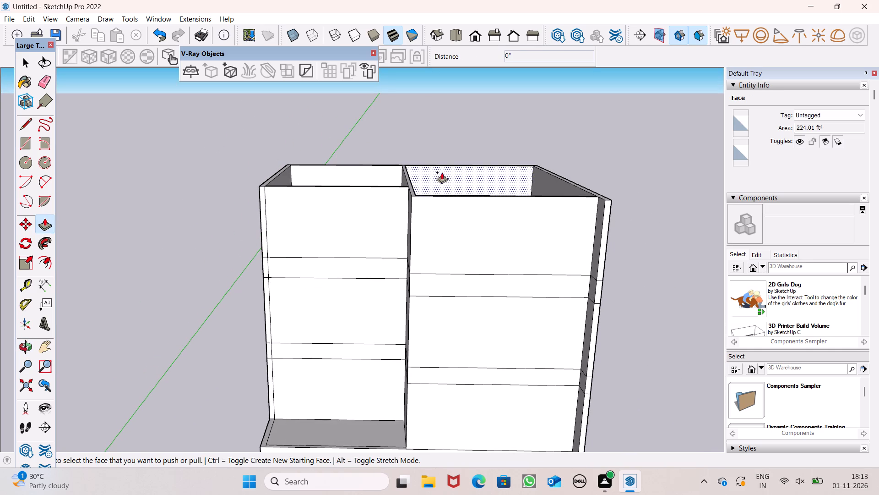
{"action": "middle_click_drag", "start_coordinate": [462, 179], "coordinate": [464, 233]}
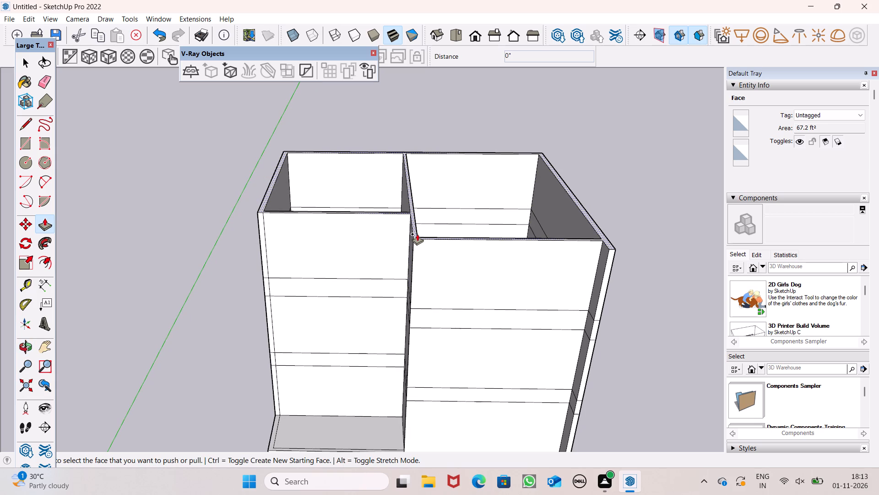
{"action": "left_click_drag", "start_coordinate": [417, 234], "coordinate": [409, 194]}
{"action": "key", "text": "2"}
{"action": "key", "text": "apostrophe"}
{"action": "key", "text": "Return"}
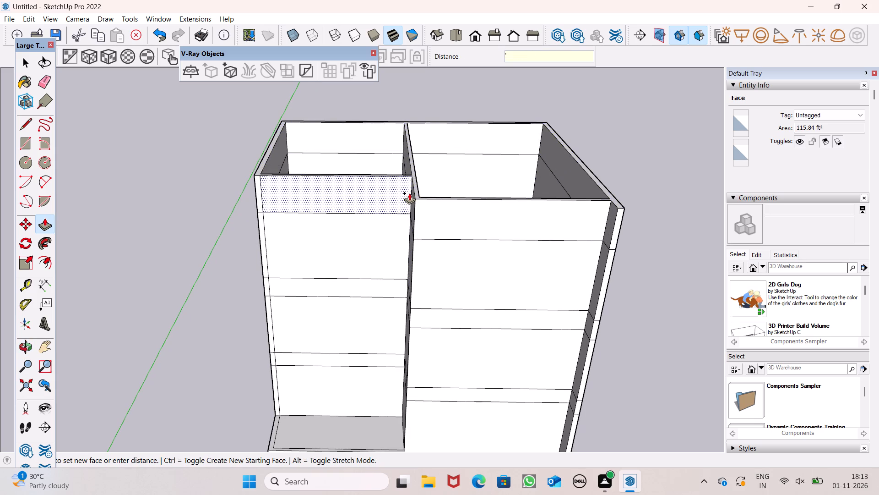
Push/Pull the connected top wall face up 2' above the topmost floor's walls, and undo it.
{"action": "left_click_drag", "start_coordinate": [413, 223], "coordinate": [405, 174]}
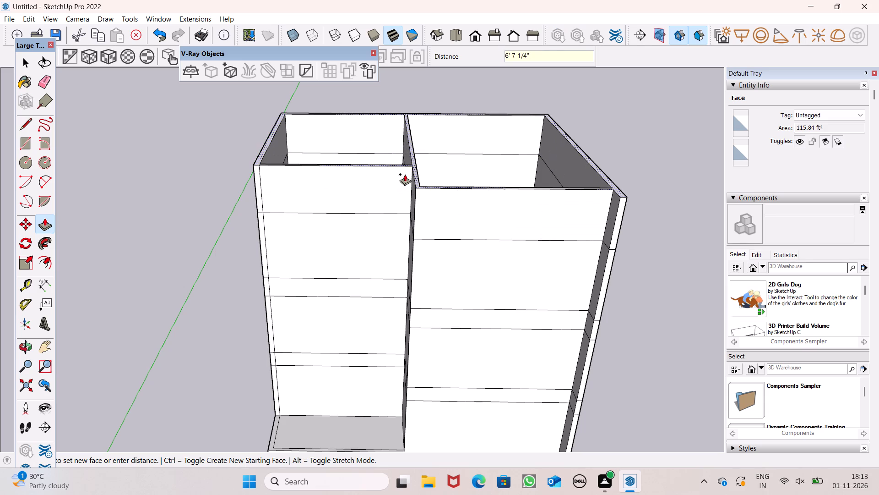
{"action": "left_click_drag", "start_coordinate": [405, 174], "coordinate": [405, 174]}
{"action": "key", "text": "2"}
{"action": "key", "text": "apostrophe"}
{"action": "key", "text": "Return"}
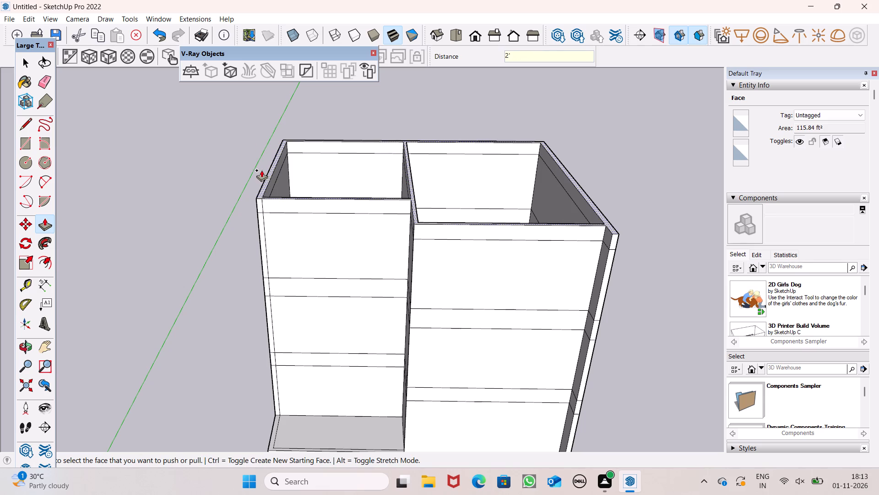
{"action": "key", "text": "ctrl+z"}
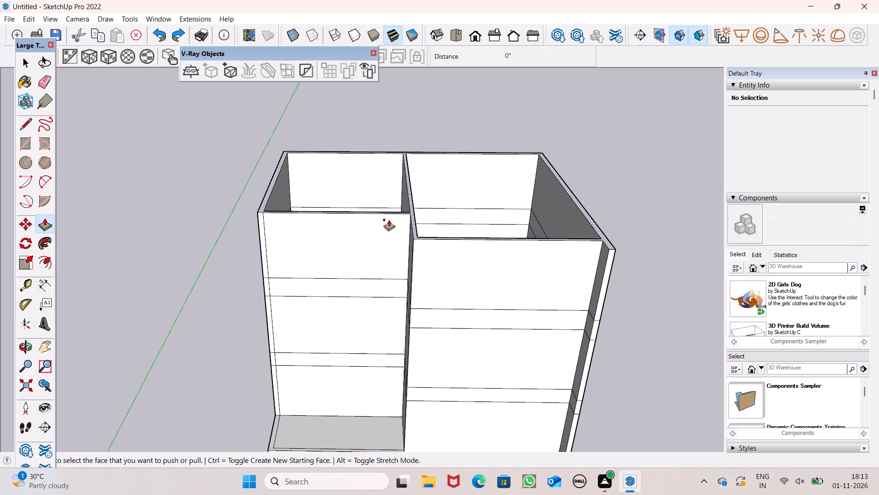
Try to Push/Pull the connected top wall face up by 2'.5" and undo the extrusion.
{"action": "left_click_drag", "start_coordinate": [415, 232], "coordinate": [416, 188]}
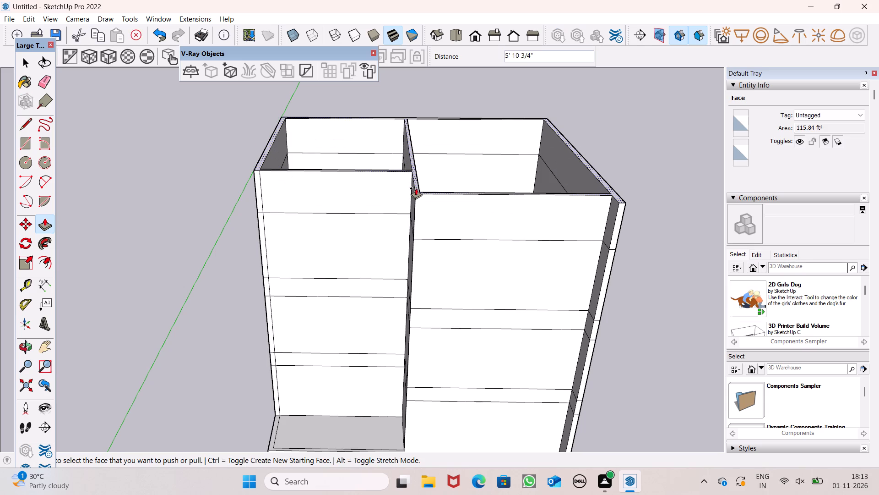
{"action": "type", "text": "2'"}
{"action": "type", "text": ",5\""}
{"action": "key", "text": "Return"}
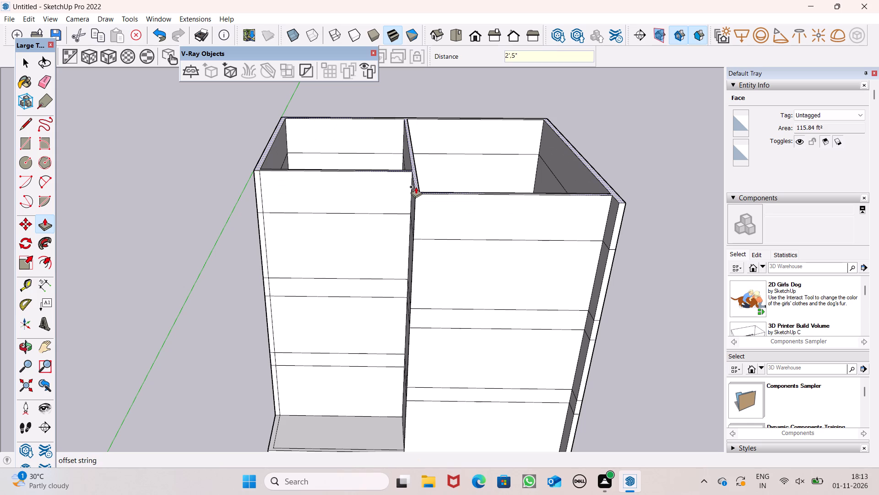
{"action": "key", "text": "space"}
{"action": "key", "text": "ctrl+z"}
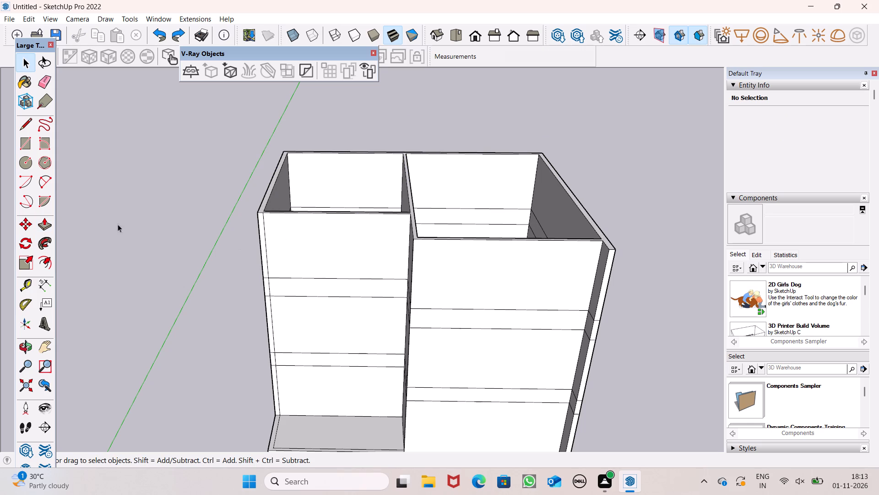
Push/Pull the connected top wall face up 2' 5" to add a band above the topmost floor's walls.
{"action": "left_click", "coordinate": [44, 220]}
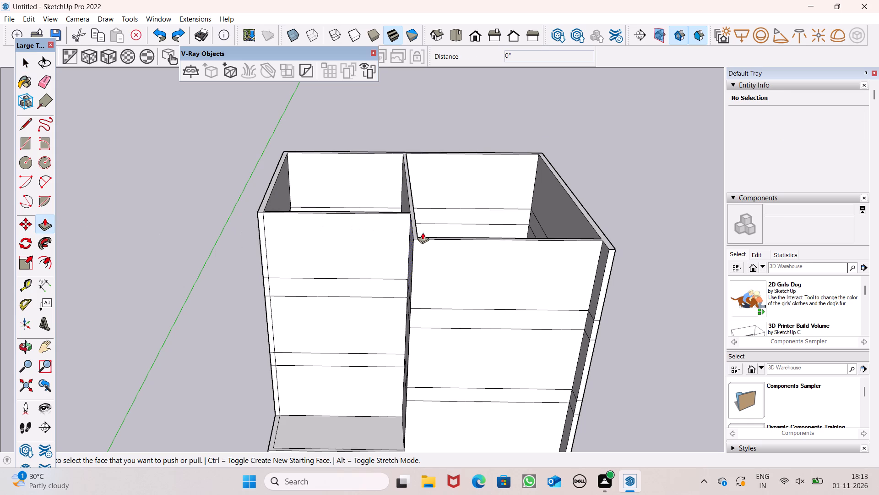
{"action": "left_click_drag", "start_coordinate": [415, 236], "coordinate": [406, 164]}
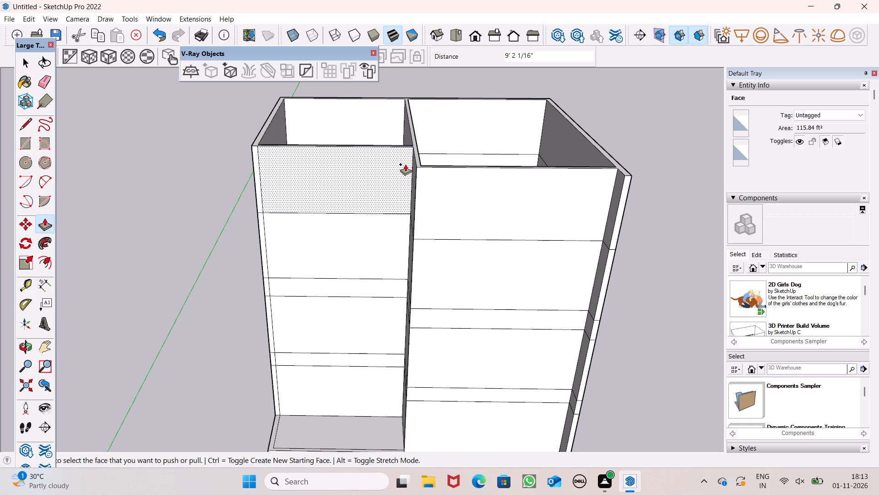
{"action": "type", "text": "2'5\""}
{"action": "key", "text": "Return"}
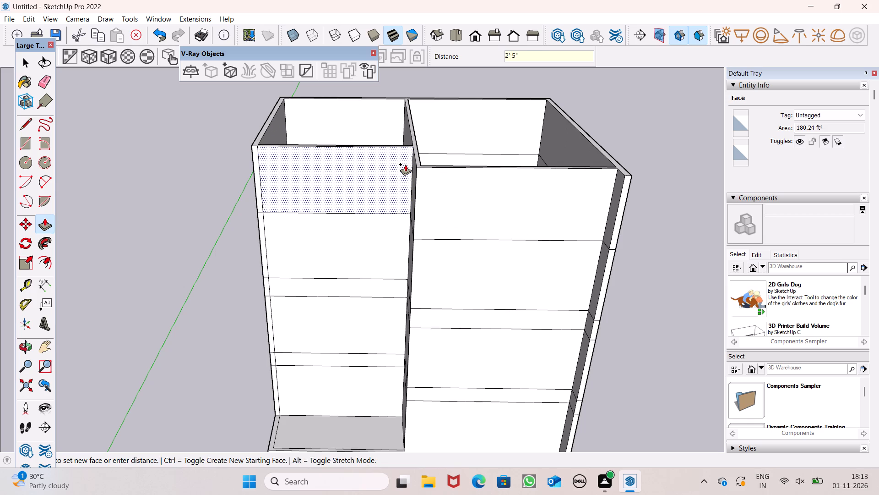
{"action": "key", "text": "space"}
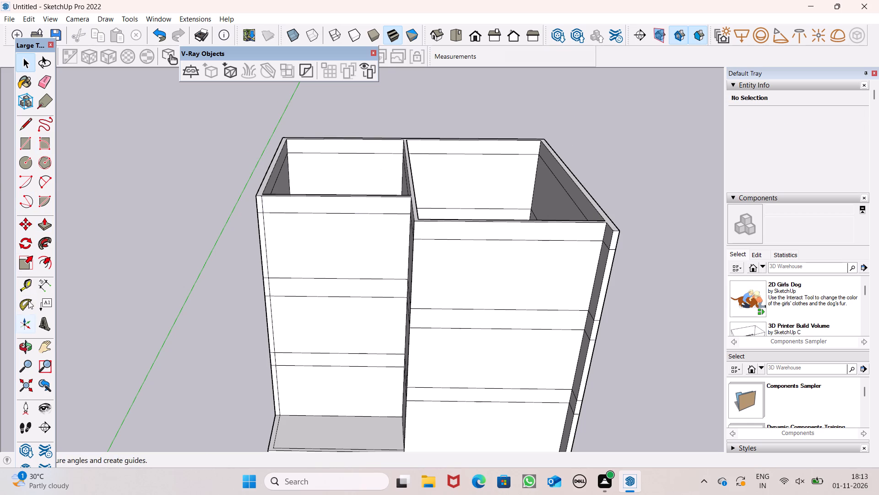
Measure the heights of the top band and the storey below it at the front wall's outer corner.
{"action": "left_click", "coordinate": [41, 285]}
{"action": "middle_click_drag", "start_coordinate": [282, 198], "coordinate": [333, 126]}
{"action": "scroll", "coordinate": [264, 150], "scroll_direction": "up", "scroll_amount": 5}
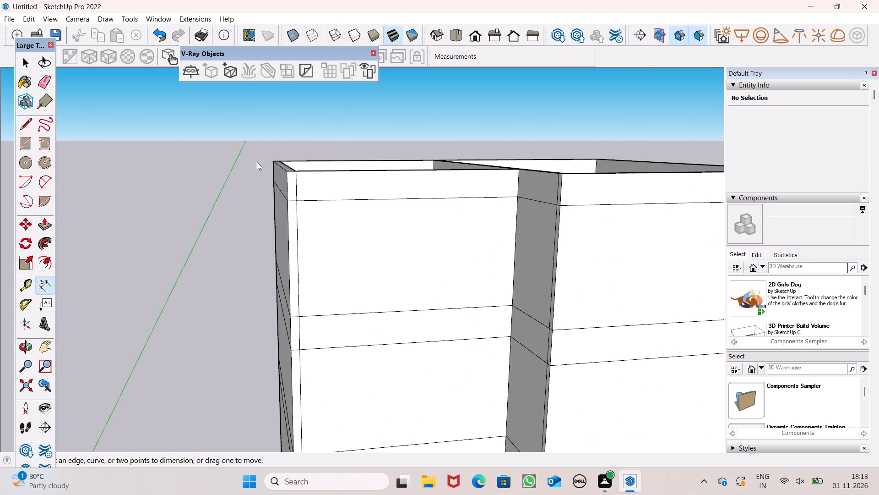
{"action": "left_click", "coordinate": [292, 176]}
{"action": "left_click", "coordinate": [289, 199]}
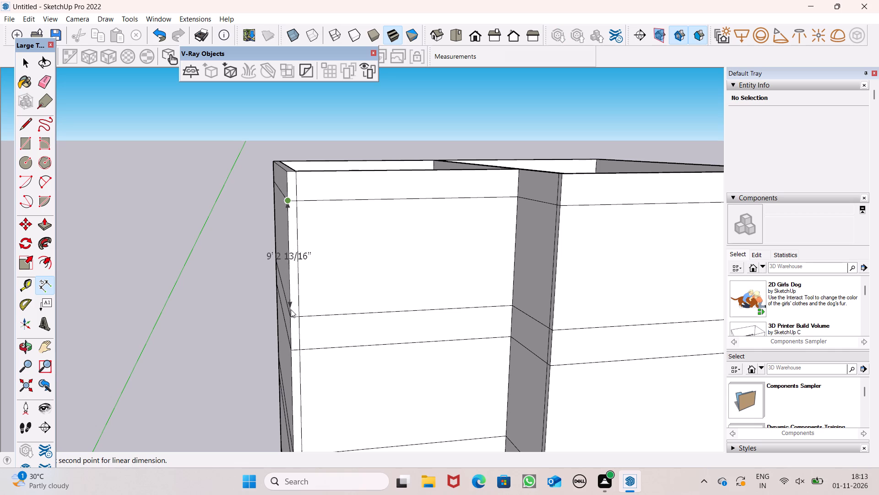
{"action": "key", "text": "space"}
Examine the whole building's stacked storeys and bands from the front and above.
{"action": "scroll", "coordinate": [200, 207], "scroll_direction": "down", "scroll_amount": 4}
{"action": "middle_click_drag", "start_coordinate": [278, 236], "coordinate": [233, 236]}
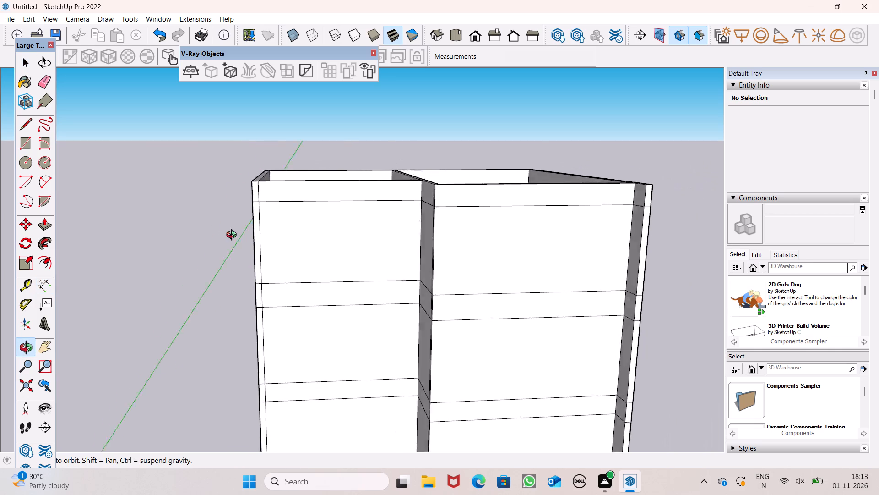
{"action": "middle_click_drag", "start_coordinate": [233, 236], "coordinate": [243, 297]}
{"action": "scroll", "coordinate": [243, 297], "scroll_direction": "up", "scroll_amount": 1}
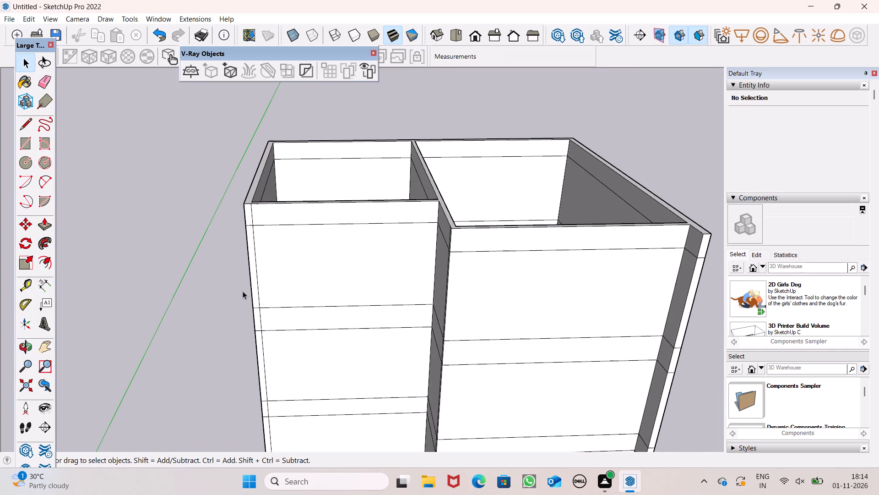
{"action": "scroll", "coordinate": [490, 127], "scroll_direction": "down", "scroll_amount": 1}
{"action": "scroll", "coordinate": [455, 164], "scroll_direction": "down", "scroll_amount": 4}
{"action": "middle_click_drag", "start_coordinate": [489, 189], "coordinate": [489, 193]}
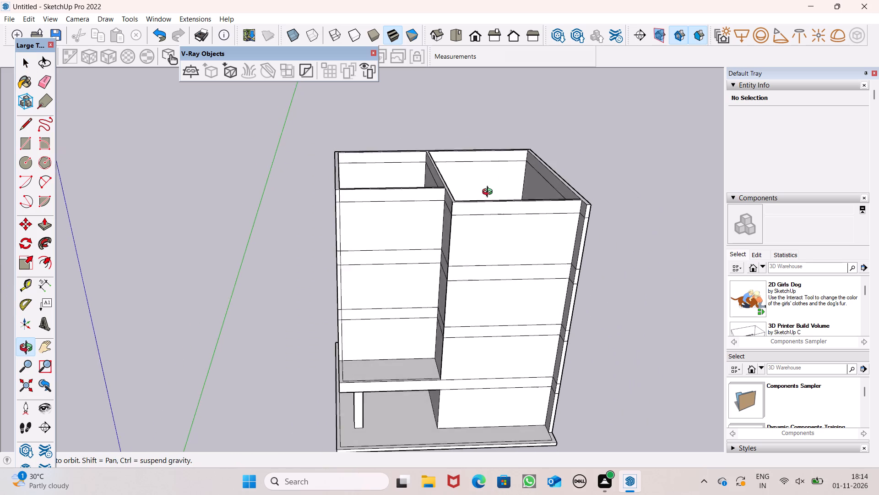
{"action": "middle_click_drag", "start_coordinate": [489, 193], "coordinate": [479, 214]}
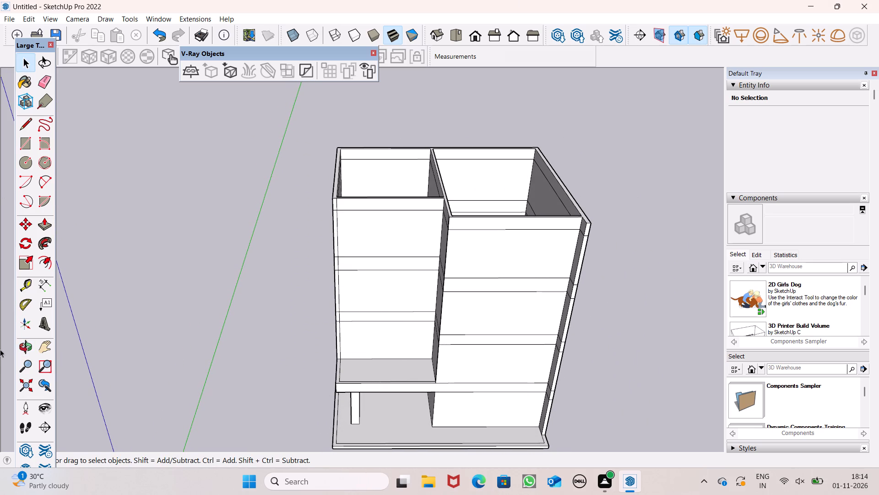
Push/Pull the connected top wall face up 10' above the newest band to form another floor's walls.
{"action": "left_click", "coordinate": [46, 228]}
{"action": "scroll", "coordinate": [303, 249], "scroll_direction": "down", "scroll_amount": 1}
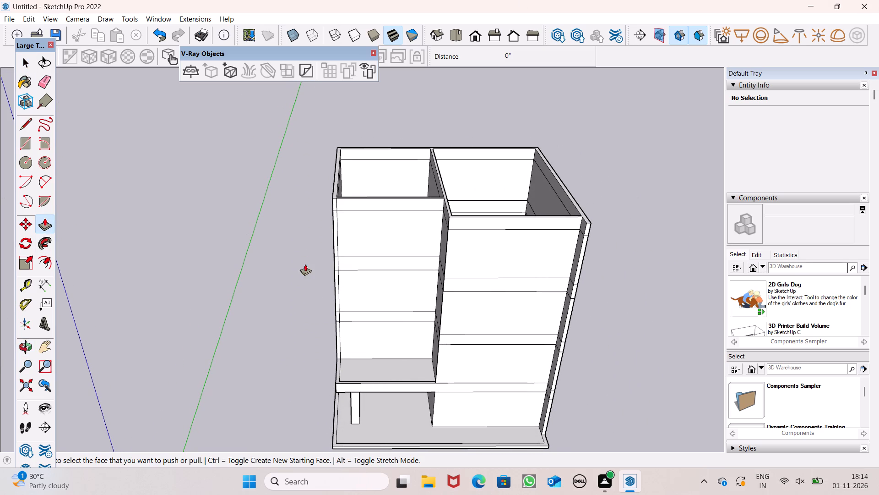
{"action": "scroll", "coordinate": [352, 209], "scroll_direction": "up", "scroll_amount": 5}
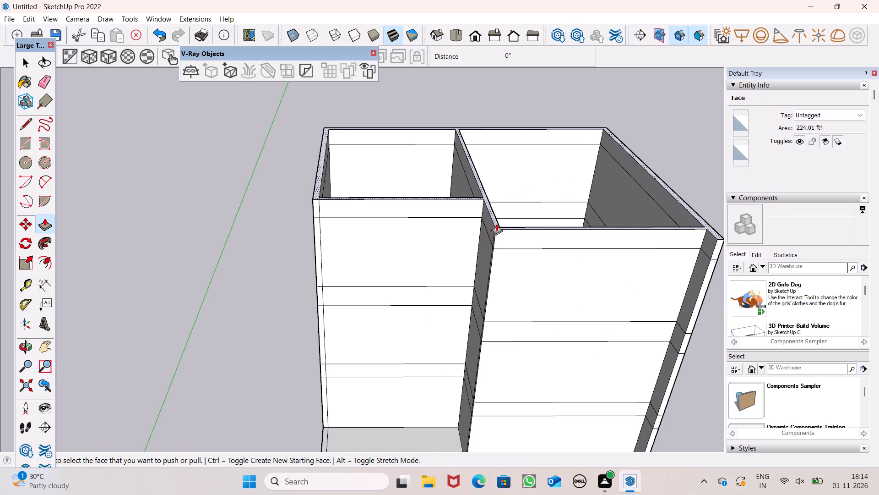
{"action": "left_click_drag", "start_coordinate": [496, 224], "coordinate": [503, 132]}
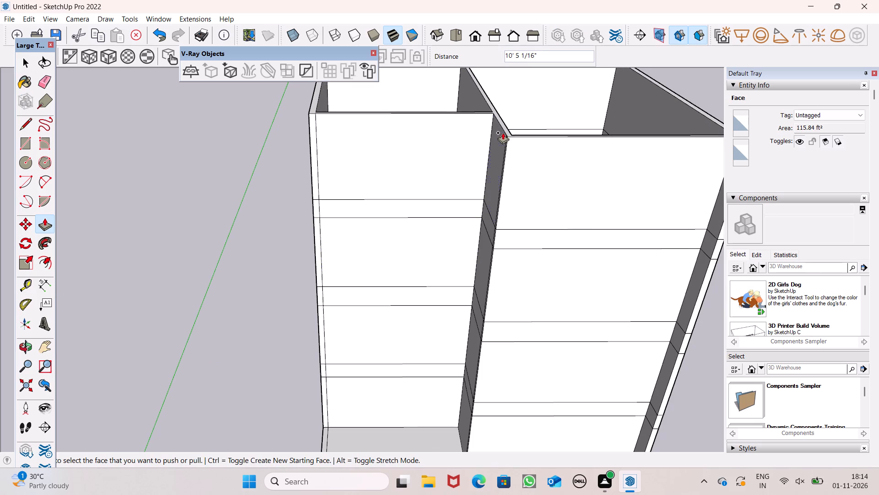
{"action": "key", "text": "1"}
{"action": "type", "text": "0'"}
{"action": "key", "text": "Return"}
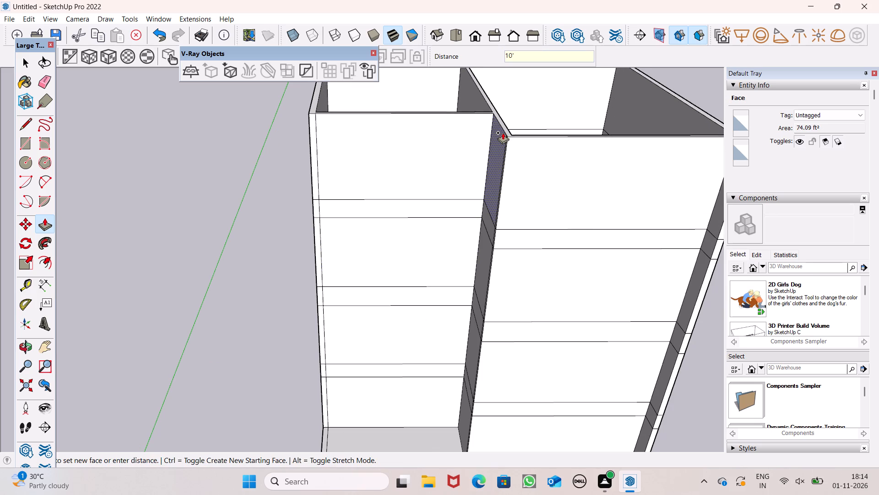
{"action": "key", "text": "space"}
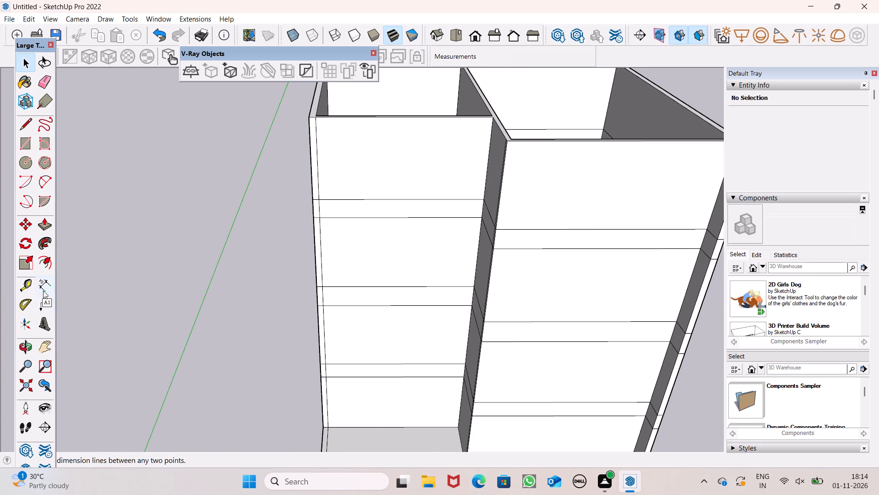
Measure from the front wall's outer top corner down to the lines of the band below the new storey.
{"action": "left_click", "coordinate": [48, 281]}
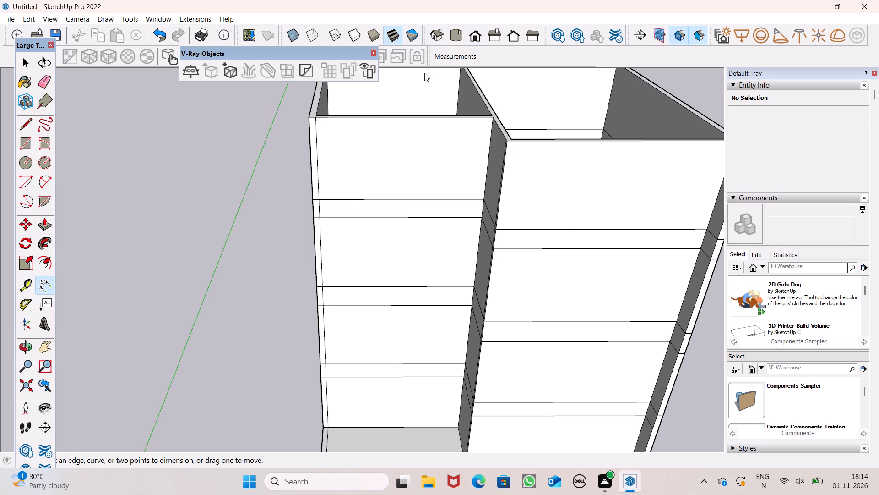
{"action": "left_click", "coordinate": [307, 115]}
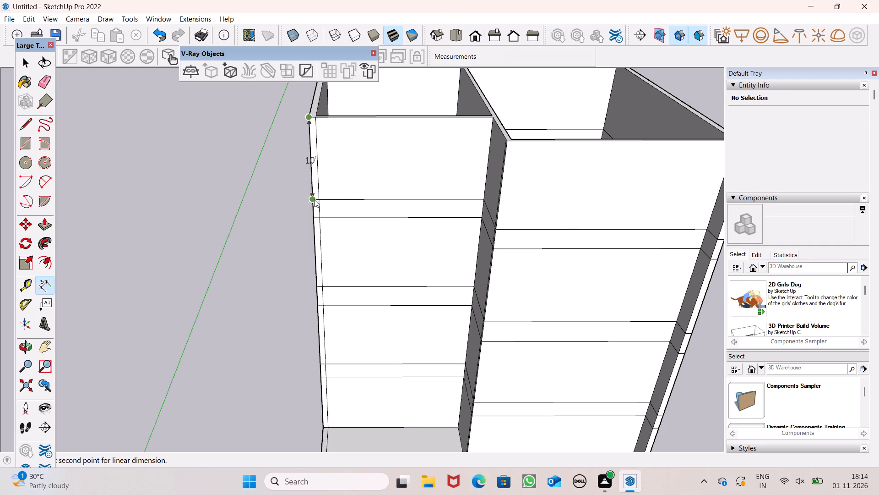
{"action": "key", "text": "space"}
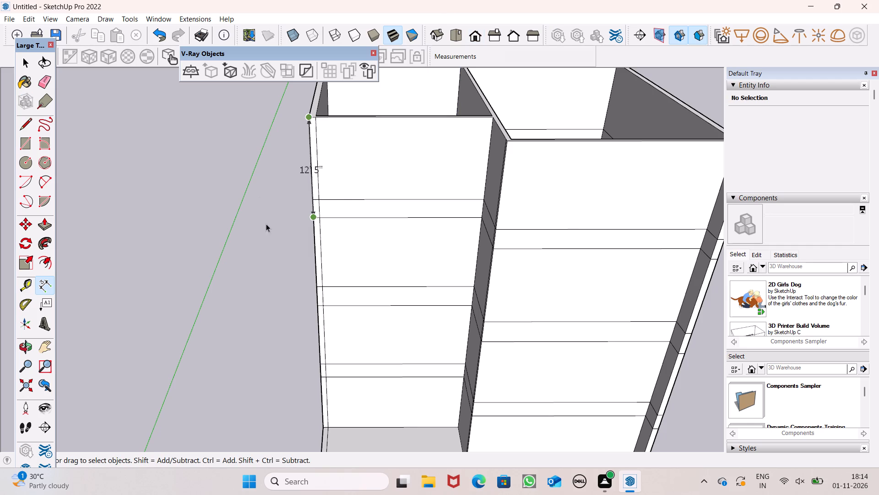
Push/Pull the connected top wall face up 2' 5" to add a band above the new top storey.
{"action": "scroll", "coordinate": [305, 245], "scroll_direction": "down", "scroll_amount": 2}
{"action": "scroll", "coordinate": [417, 232], "scroll_direction": "down", "scroll_amount": 3}
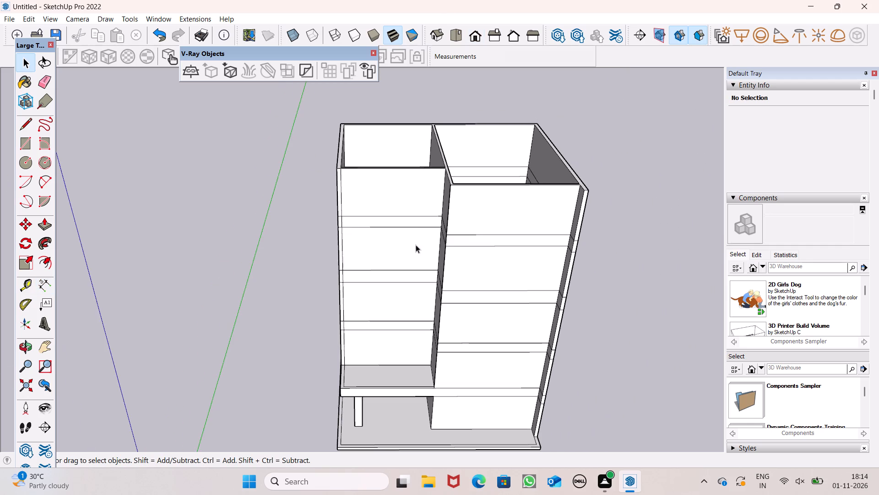
{"action": "scroll", "coordinate": [423, 151], "scroll_direction": "up", "scroll_amount": 4}
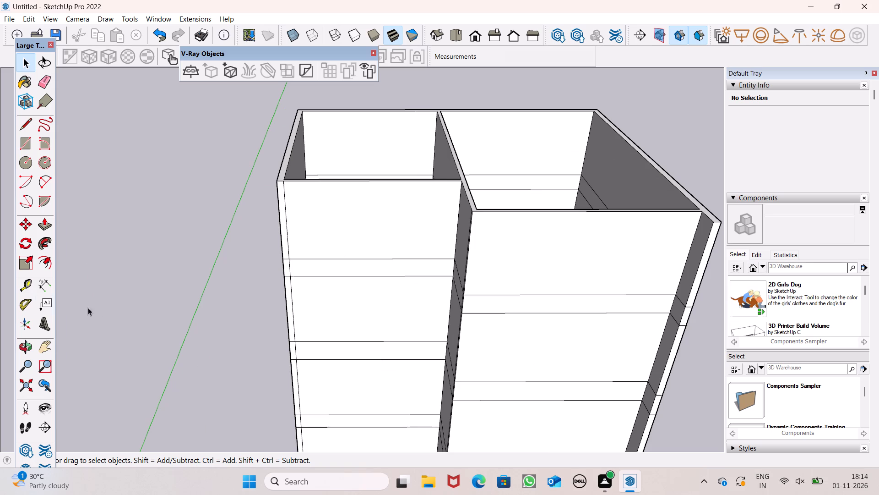
{"action": "left_click", "coordinate": [39, 223]}
{"action": "scroll", "coordinate": [450, 167], "scroll_direction": "up", "scroll_amount": 3}
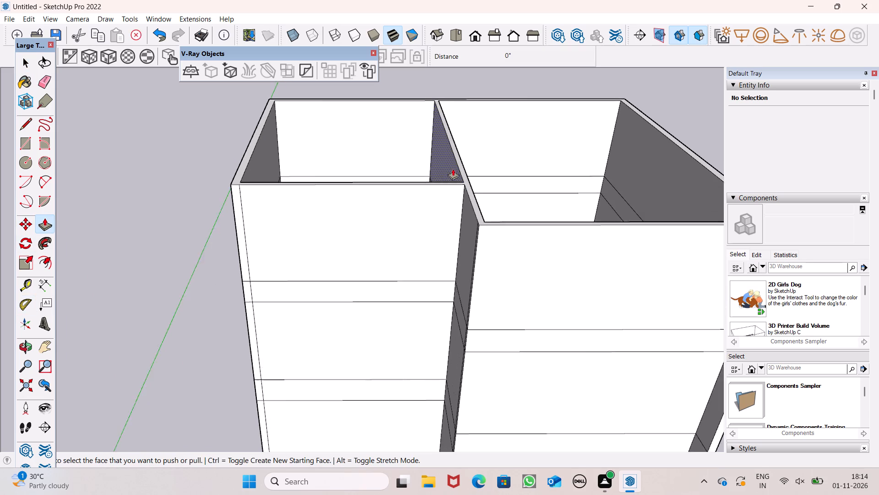
{"action": "left_click_drag", "start_coordinate": [483, 220], "coordinate": [477, 194], "text": "ctrl"}
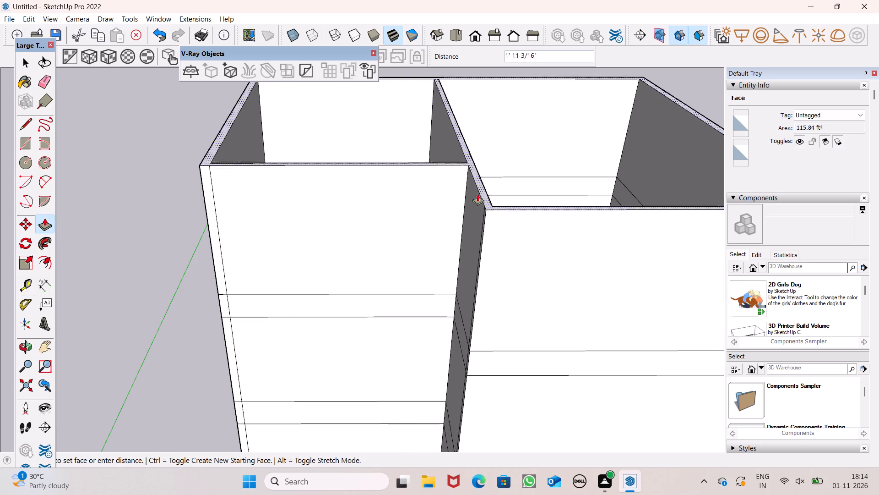
{"action": "left_click_drag", "start_coordinate": [477, 194], "coordinate": [476, 135], "text": "ctrl"}
{"action": "type", "text": "2'5\""}
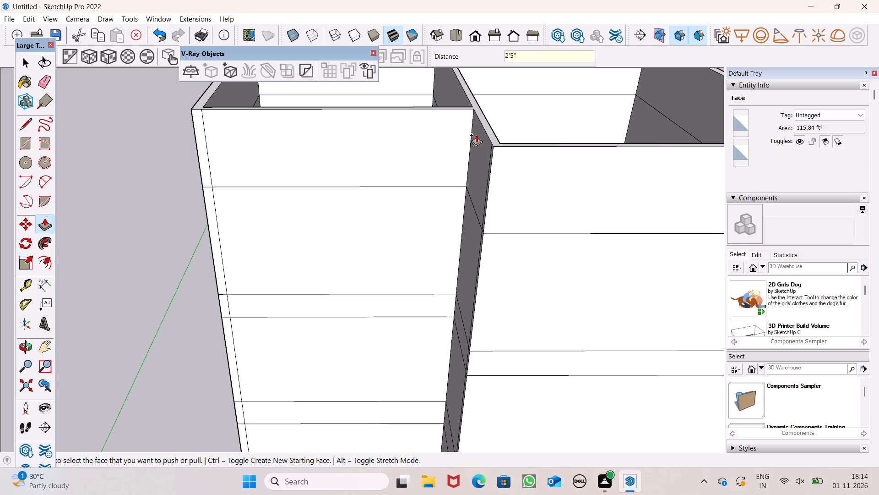
{"action": "key", "text": "Return"}
{"action": "key", "text": "space"}
Measure the new top band's height from the front wall's outer top corner.
{"action": "scroll", "coordinate": [445, 208], "scroll_direction": "down", "scroll_amount": 4}
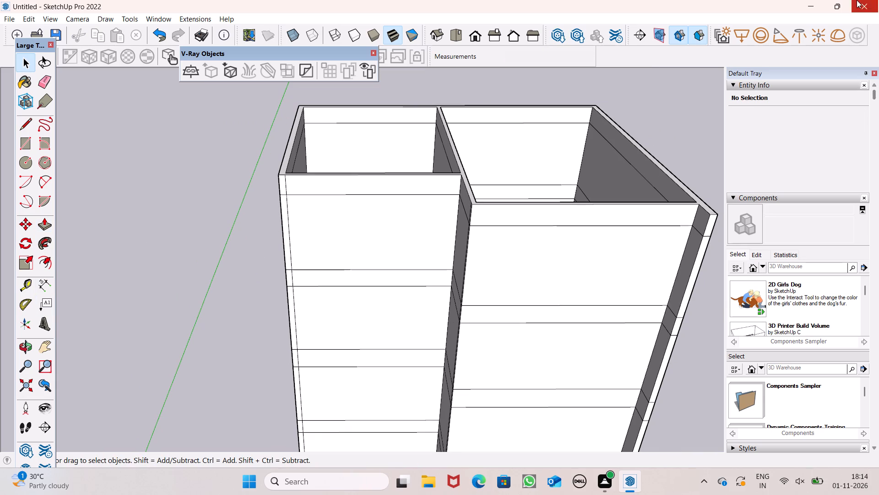
{"action": "left_click", "coordinate": [45, 225]}
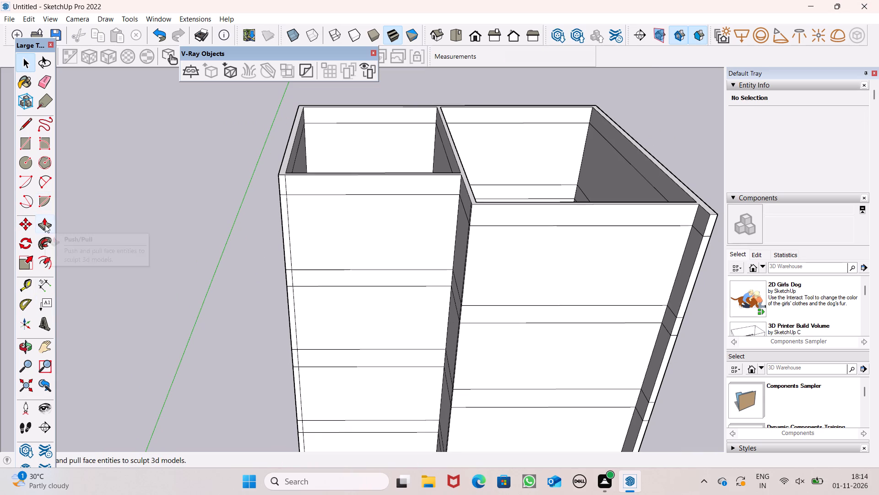
{"action": "scroll", "coordinate": [267, 268], "scroll_direction": "down", "scroll_amount": 5}
{"action": "scroll", "coordinate": [333, 188], "scroll_direction": "up", "scroll_amount": 5}
{"action": "scroll", "coordinate": [360, 206], "scroll_direction": "down", "scroll_amount": 3}
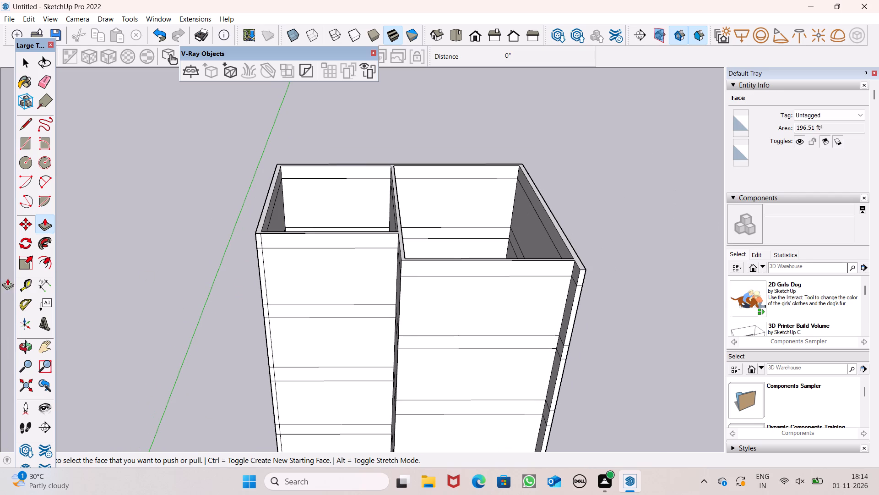
{"action": "left_click", "coordinate": [40, 286]}
{"action": "middle_click_drag", "start_coordinate": [198, 280], "coordinate": [234, 240]}
{"action": "scroll", "coordinate": [260, 236], "scroll_direction": "up", "scroll_amount": 5}
{"action": "left_click", "coordinate": [270, 207]}
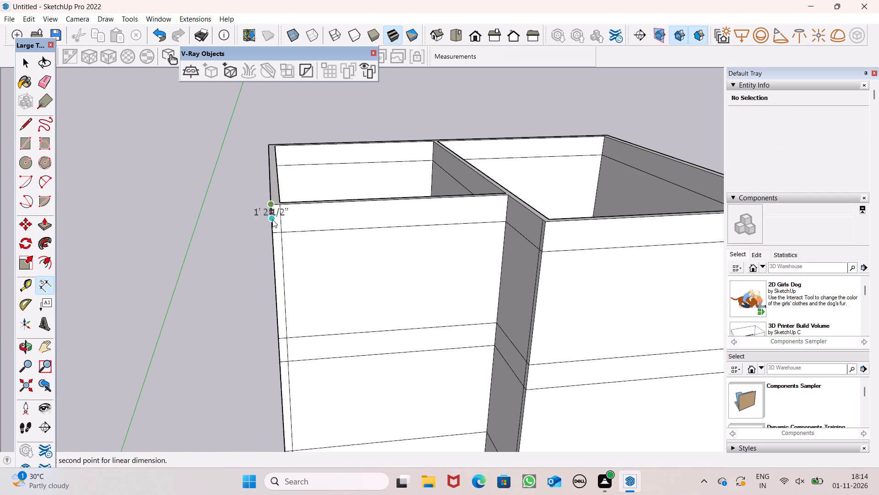
{"action": "scroll", "coordinate": [274, 230], "scroll_direction": "up", "scroll_amount": 4}
{"action": "key", "text": "space"}
Push/Pull the connected top wall face up 3' above the uppermost band.
{"action": "scroll", "coordinate": [274, 234], "scroll_direction": "down", "scroll_amount": 6}
{"action": "middle_click_drag", "start_coordinate": [372, 264], "coordinate": [331, 307]}
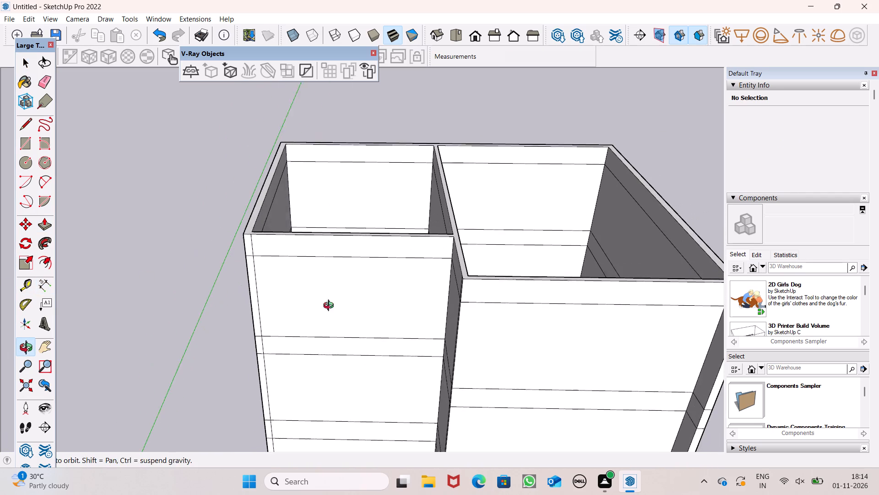
{"action": "middle_click_drag", "start_coordinate": [331, 307], "coordinate": [332, 314]}
{"action": "left_click", "coordinate": [41, 222]}
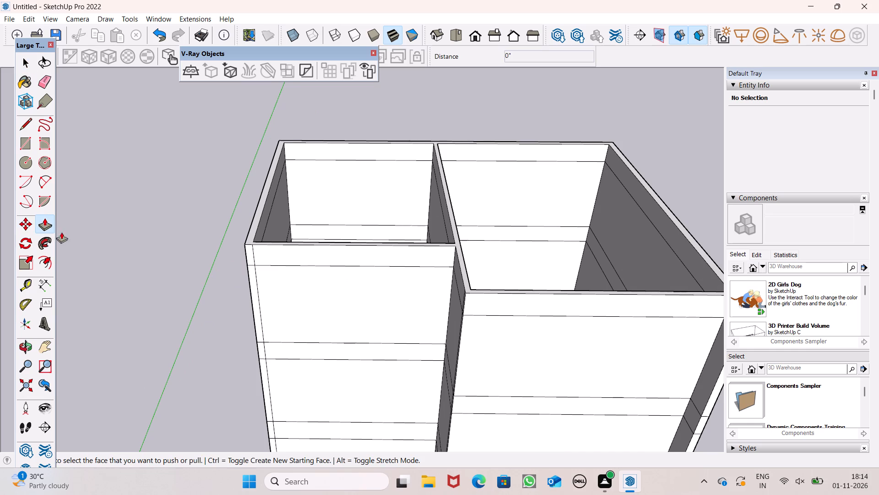
{"action": "scroll", "coordinate": [67, 251], "scroll_direction": "down", "scroll_amount": 2}
{"action": "scroll", "coordinate": [298, 210], "scroll_direction": "up", "scroll_amount": 2}
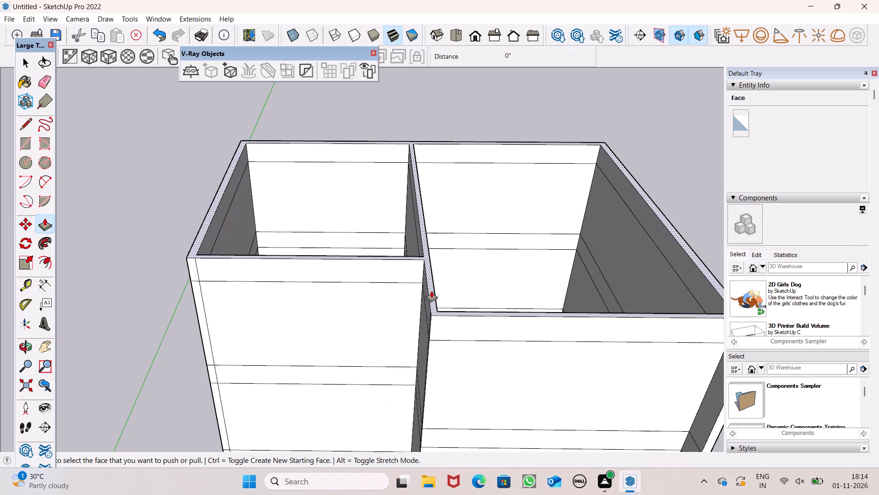
{"action": "left_click_drag", "start_coordinate": [431, 291], "coordinate": [430, 278]}
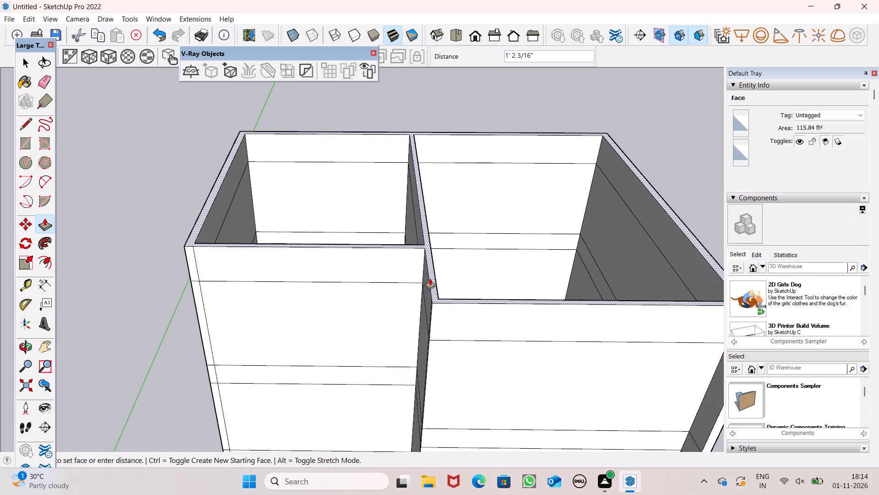
{"action": "left_click_drag", "start_coordinate": [430, 278], "coordinate": [421, 245]}
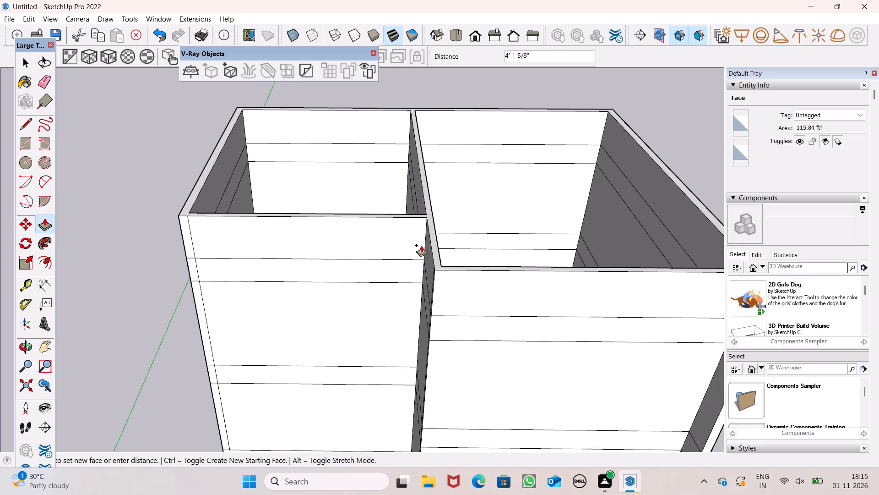
{"action": "left_click_drag", "start_coordinate": [421, 245], "coordinate": [421, 244]}
{"action": "key", "text": "3"}
{"action": "key", "text": "apostrophe"}
{"action": "key", "text": "Return"}
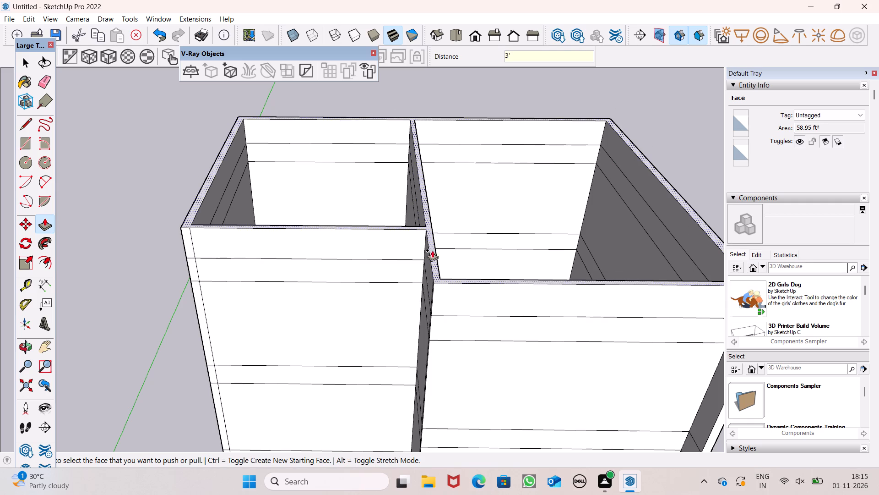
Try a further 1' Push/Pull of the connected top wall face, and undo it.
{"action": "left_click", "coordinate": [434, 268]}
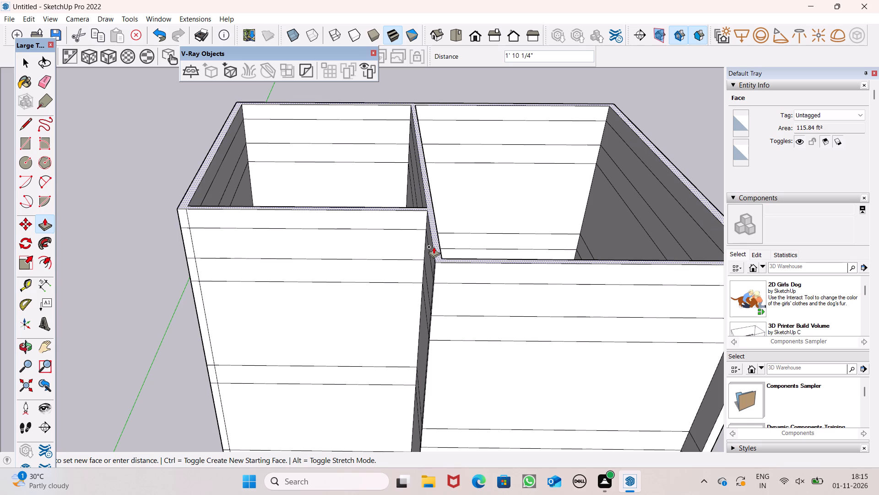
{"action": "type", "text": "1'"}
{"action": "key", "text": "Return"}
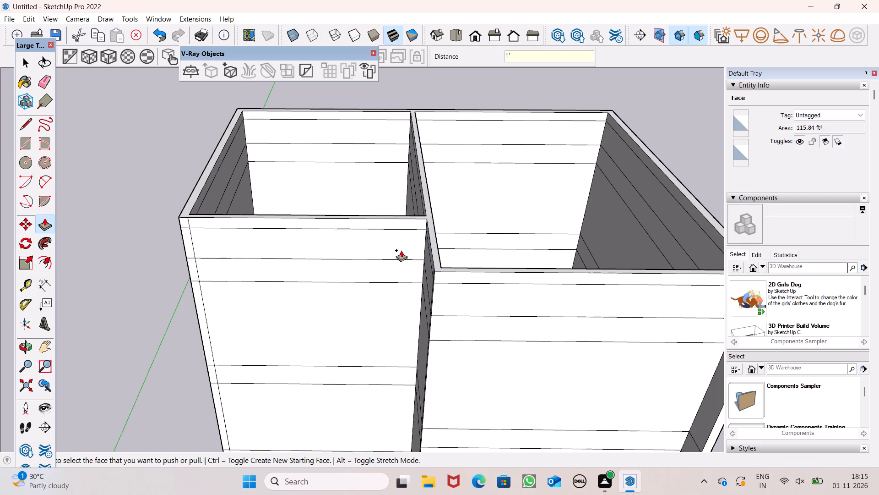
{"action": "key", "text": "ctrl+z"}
Push/Pull the connected top wall face up 2' to add a final band around the top.
{"action": "left_click_drag", "start_coordinate": [438, 253], "coordinate": [435, 239]}
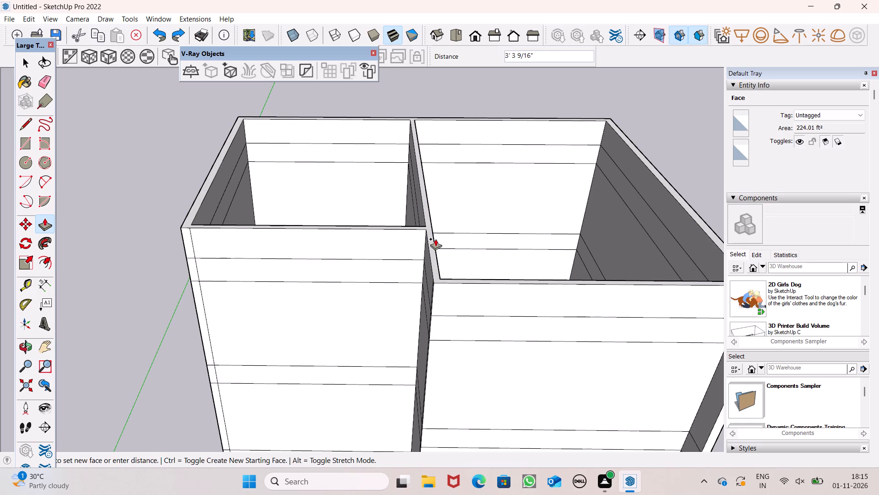
{"action": "left_click_drag", "start_coordinate": [435, 239], "coordinate": [435, 238]}
{"action": "left_click_drag", "start_coordinate": [432, 252], "coordinate": [429, 207]}
{"action": "key", "text": "2"}
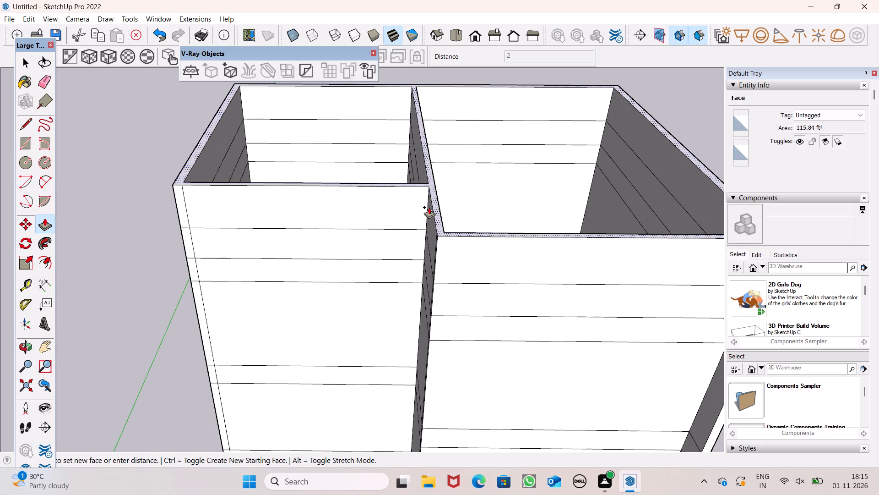
{"action": "left_click_drag", "start_coordinate": [429, 207], "coordinate": [429, 207]}
{"action": "key", "text": "apostrophe"}
{"action": "key", "text": "Return"}
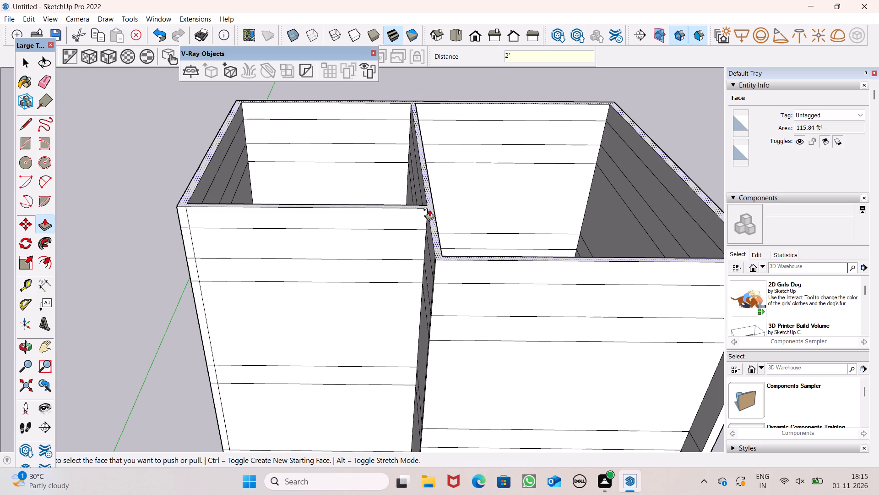
Examine the whole building from several angles, checking the stacked wall storeys, the bands and the front terrace.
{"action": "scroll", "coordinate": [335, 198], "scroll_direction": "down", "scroll_amount": 5}
{"action": "scroll", "coordinate": [279, 179], "scroll_direction": "down", "scroll_amount": 6}
{"action": "scroll", "coordinate": [406, 193], "scroll_direction": "up", "scroll_amount": 1}
{"action": "middle_click_drag", "start_coordinate": [406, 194], "coordinate": [206, 261]}
{"action": "left_click_drag", "start_coordinate": [367, 208], "coordinate": [206, 261]}
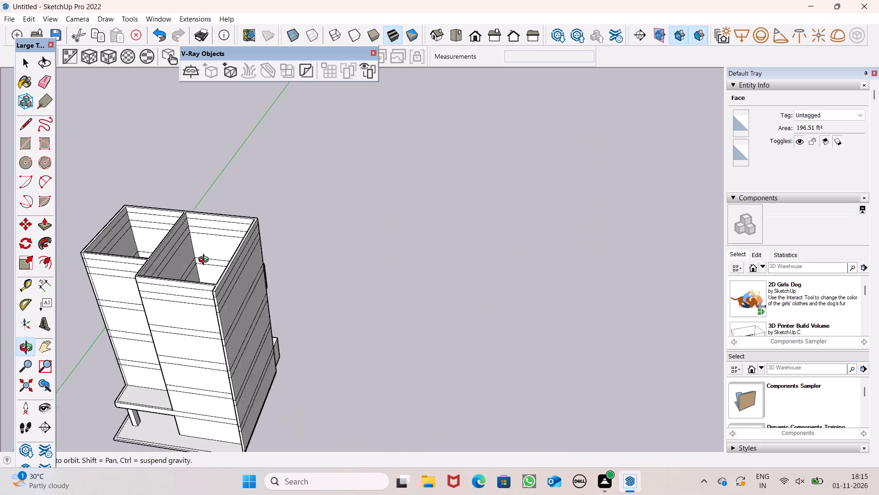
{"action": "left_click_drag", "start_coordinate": [206, 261], "coordinate": [213, 259]}
{"action": "middle_click_drag", "start_coordinate": [206, 261], "coordinate": [412, 306]}
{"action": "scroll", "coordinate": [391, 188], "scroll_direction": "down", "scroll_amount": 7}
{"action": "middle_click_drag", "start_coordinate": [400, 280], "coordinate": [259, 253]}
{"action": "scroll", "coordinate": [406, 301], "scroll_direction": "up", "scroll_amount": 1}
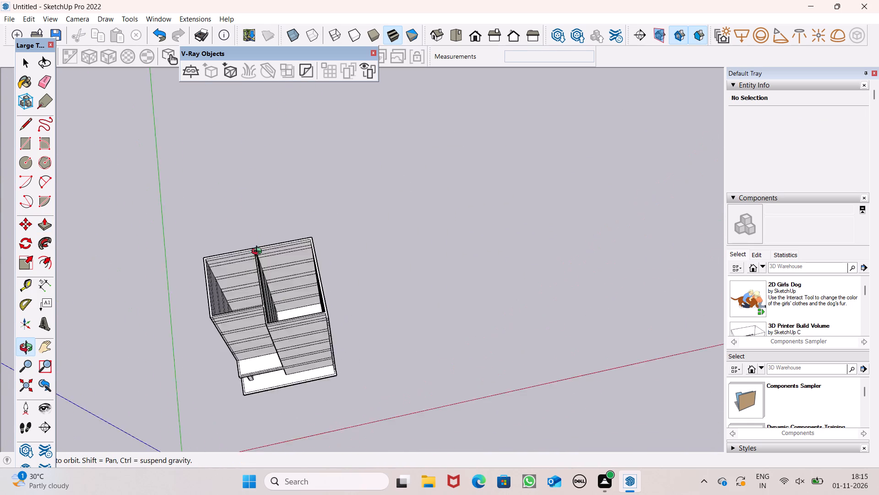
{"action": "middle_click_drag", "start_coordinate": [259, 253], "coordinate": [250, 190]}
{"action": "scroll", "coordinate": [307, 247], "scroll_direction": "down", "scroll_amount": 4}
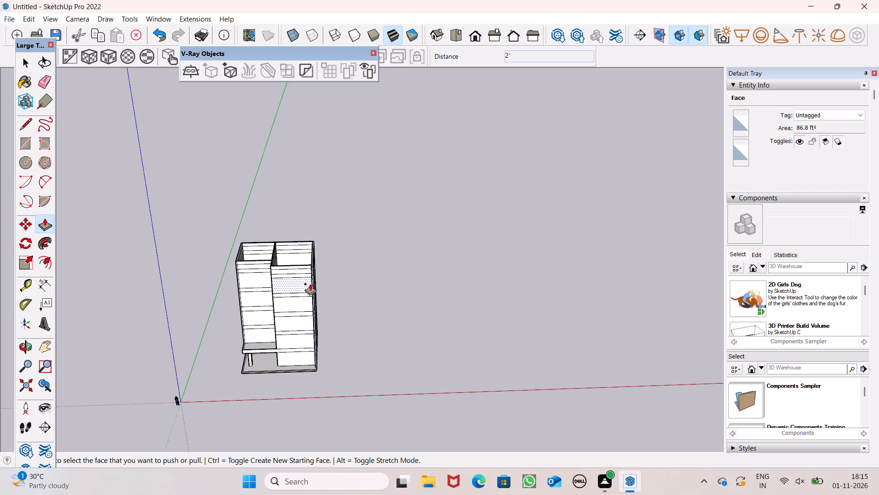
{"action": "scroll", "coordinate": [432, 269], "scroll_direction": "down", "scroll_amount": 4}
{"action": "middle_click_drag", "start_coordinate": [444, 273], "coordinate": [466, 252]}
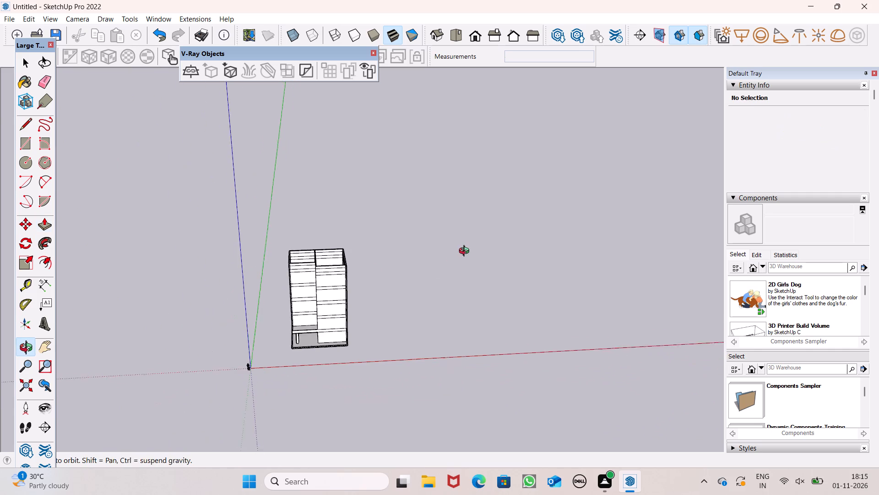
{"action": "middle_click_drag", "start_coordinate": [466, 252], "coordinate": [510, 220]}
{"action": "key", "text": "space"}
{"action": "scroll", "coordinate": [348, 318], "scroll_direction": "up", "scroll_amount": 9}
{"action": "middle_click_drag", "start_coordinate": [460, 277], "coordinate": [431, 280]}
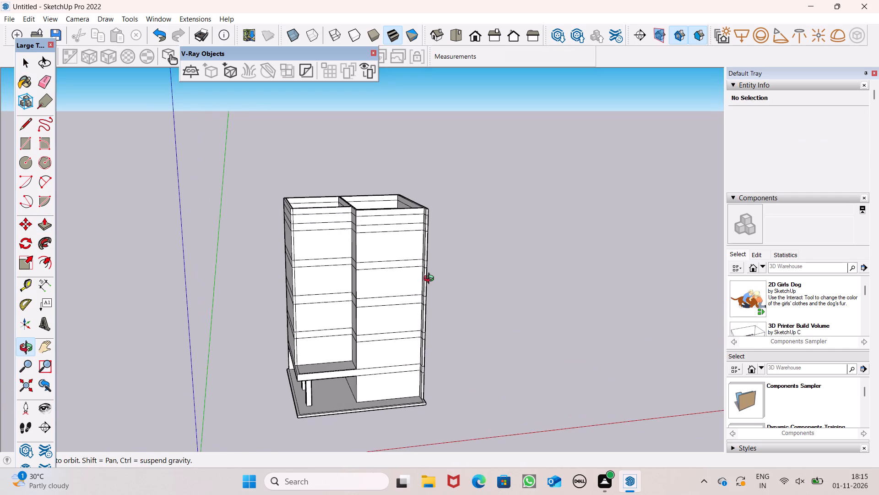
{"action": "middle_click_drag", "start_coordinate": [431, 280], "coordinate": [423, 234]}
{"action": "scroll", "coordinate": [421, 231], "scroll_direction": "down", "scroll_amount": 1}
{"action": "middle_click_drag", "start_coordinate": [395, 238], "coordinate": [384, 294]}
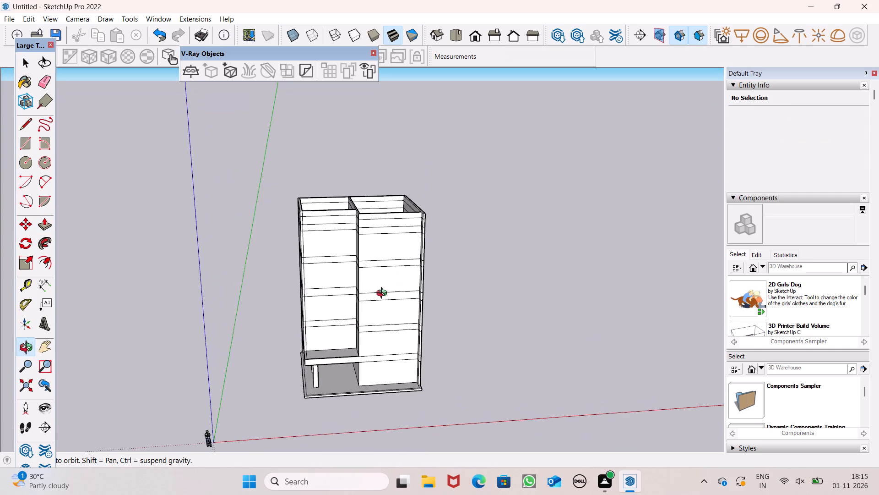
{"action": "middle_click_drag", "start_coordinate": [384, 294], "coordinate": [375, 290]}
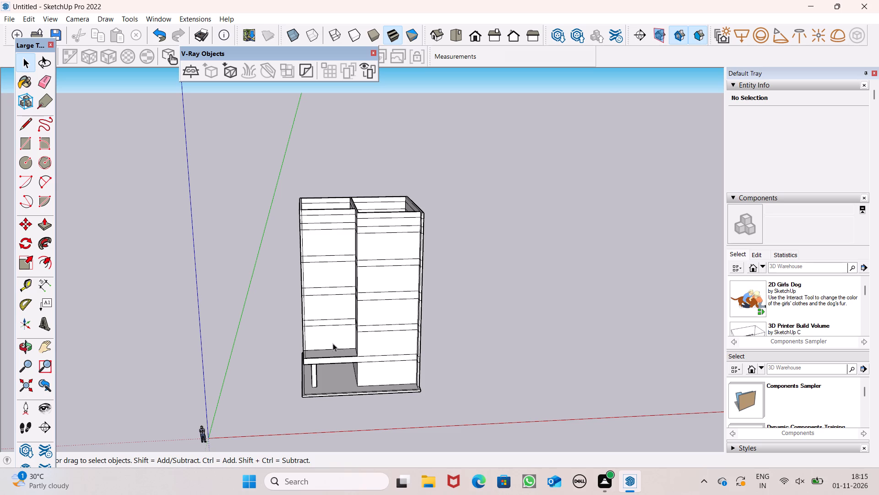
{"action": "scroll", "coordinate": [322, 301], "scroll_direction": "up", "scroll_amount": 3}
{"action": "middle_click_drag", "start_coordinate": [377, 296], "coordinate": [384, 329]}
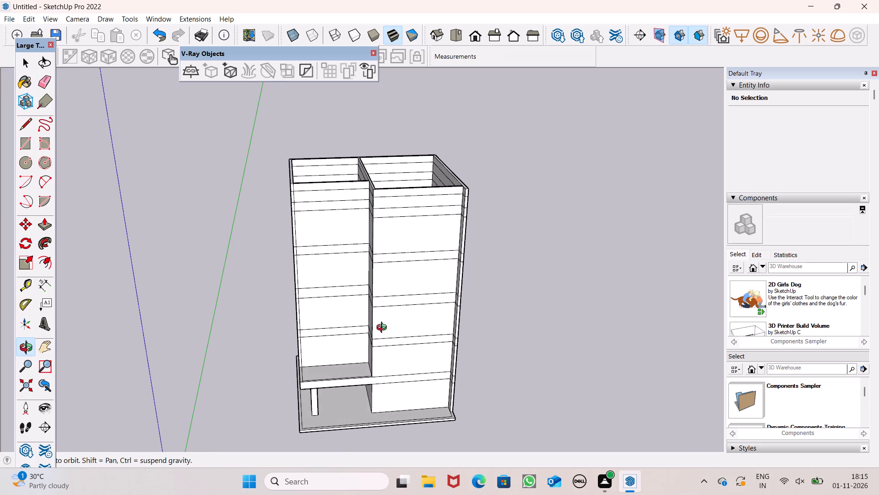
{"action": "middle_click_drag", "start_coordinate": [384, 329], "coordinate": [378, 320]}
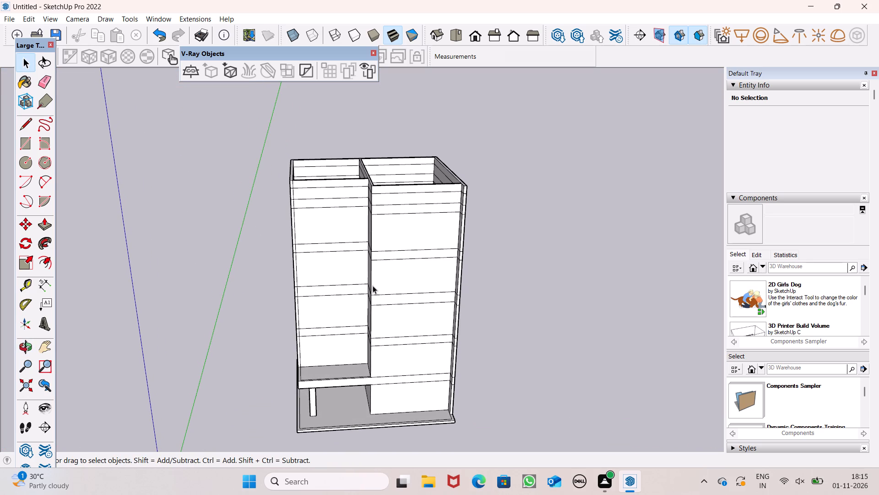
{"action": "scroll", "coordinate": [350, 321], "scroll_direction": "up", "scroll_amount": 2}
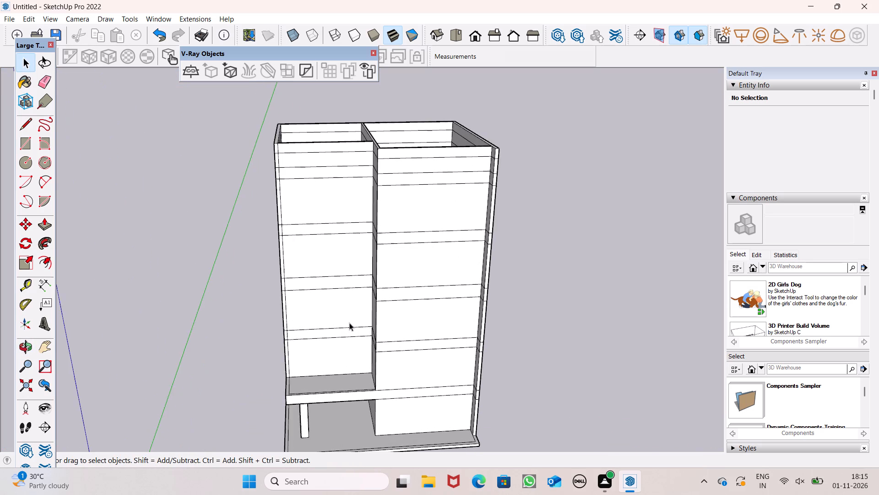
{"action": "scroll", "coordinate": [361, 271], "scroll_direction": "down", "scroll_amount": 3}
{"action": "middle_click_drag", "start_coordinate": [361, 326], "coordinate": [356, 340]}
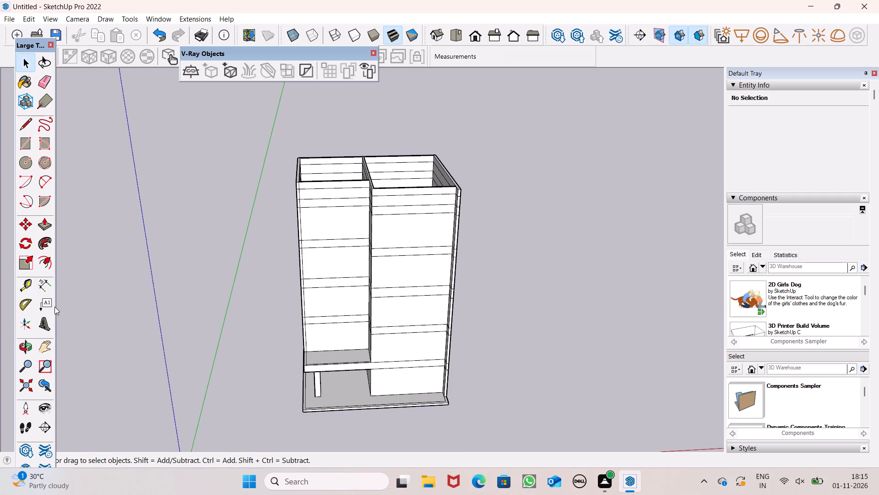
Push/Pull the recessed front bay's band above the first storey over the terrace outward about 7' 7" to form a projecting slab.
{"action": "left_click", "coordinate": [43, 225]}
{"action": "scroll", "coordinate": [296, 270], "scroll_direction": "down", "scroll_amount": 2}
{"action": "middle_click_drag", "start_coordinate": [304, 322], "coordinate": [362, 354]}
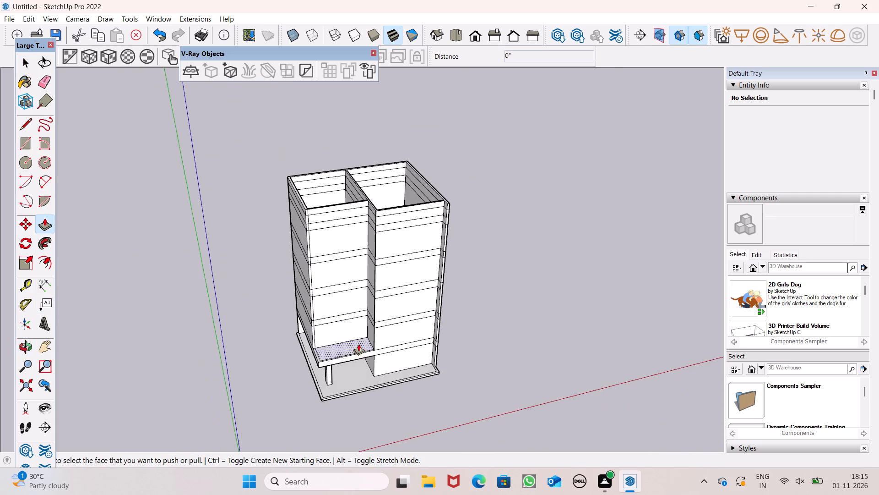
{"action": "scroll", "coordinate": [349, 329], "scroll_direction": "up", "scroll_amount": 8}
{"action": "left_click_drag", "start_coordinate": [388, 301], "coordinate": [417, 325]}
Erase the short edge crossing the outer side wall's front end at the underside of the new projecting slab.
{"action": "scroll", "coordinate": [433, 244], "scroll_direction": "down", "scroll_amount": 6}
{"action": "middle_click_drag", "start_coordinate": [420, 321], "coordinate": [473, 219]}
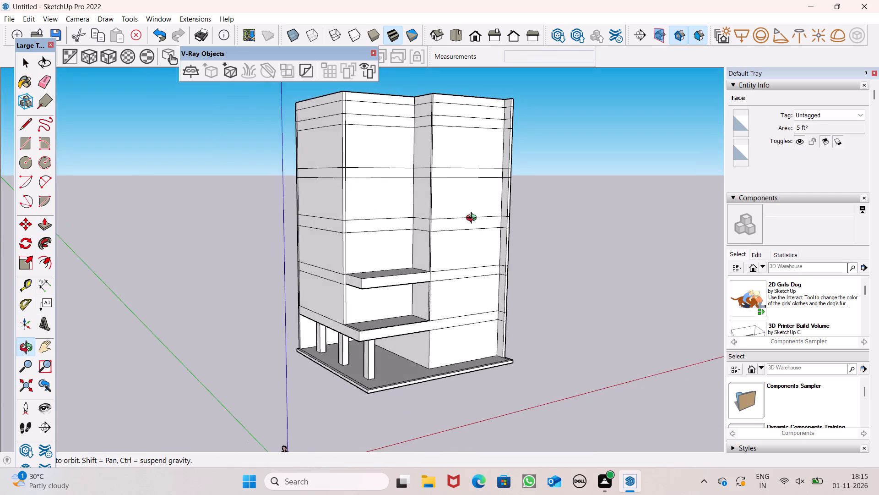
{"action": "middle_click_drag", "start_coordinate": [473, 219], "coordinate": [435, 215]}
{"action": "left_click", "coordinate": [48, 80]}
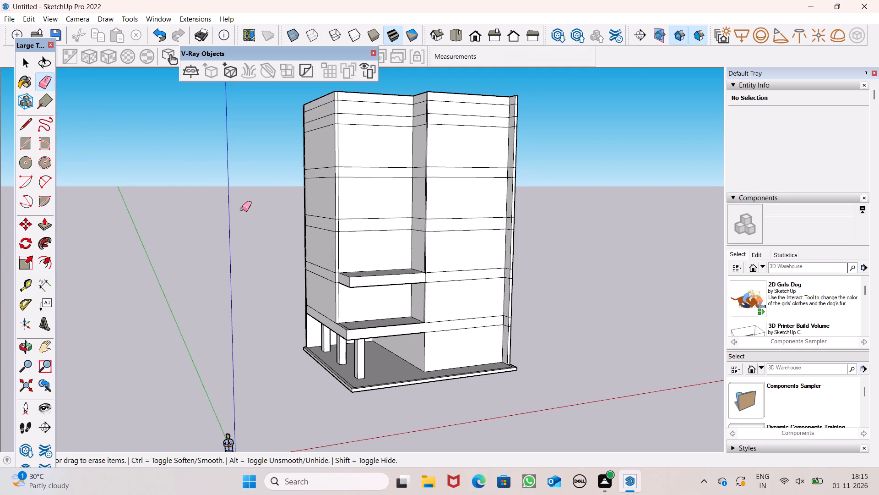
{"action": "scroll", "coordinate": [240, 234], "scroll_direction": "up", "scroll_amount": 6}
{"action": "scroll", "coordinate": [424, 331], "scroll_direction": "up", "scroll_amount": 8}
{"action": "scroll", "coordinate": [385, 299], "scroll_direction": "up", "scroll_amount": 3}
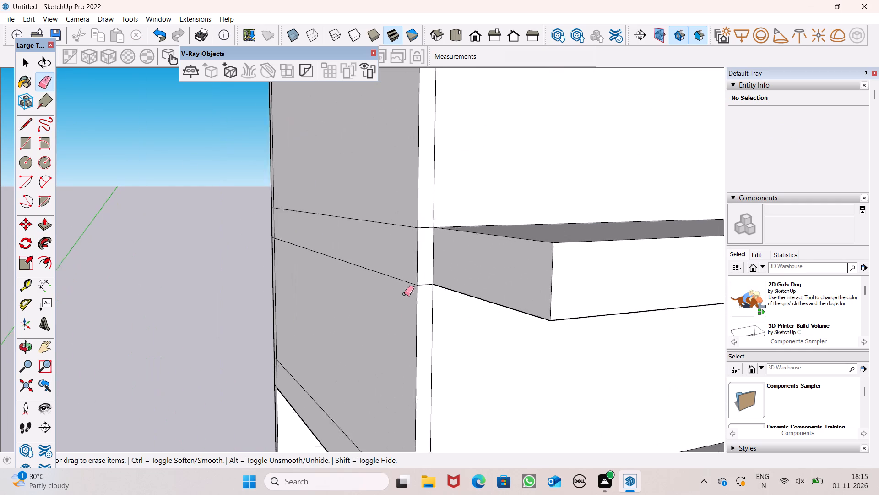
{"action": "scroll", "coordinate": [404, 294], "scroll_direction": "up", "scroll_amount": 1}
{"action": "left_click", "coordinate": [430, 286]}
{"action": "left_click_drag", "start_coordinate": [433, 281], "coordinate": [429, 287]}
{"action": "scroll", "coordinate": [458, 155], "scroll_direction": "down", "scroll_amount": 8}
{"action": "middle_click_drag", "start_coordinate": [453, 346], "coordinate": [425, 369]}
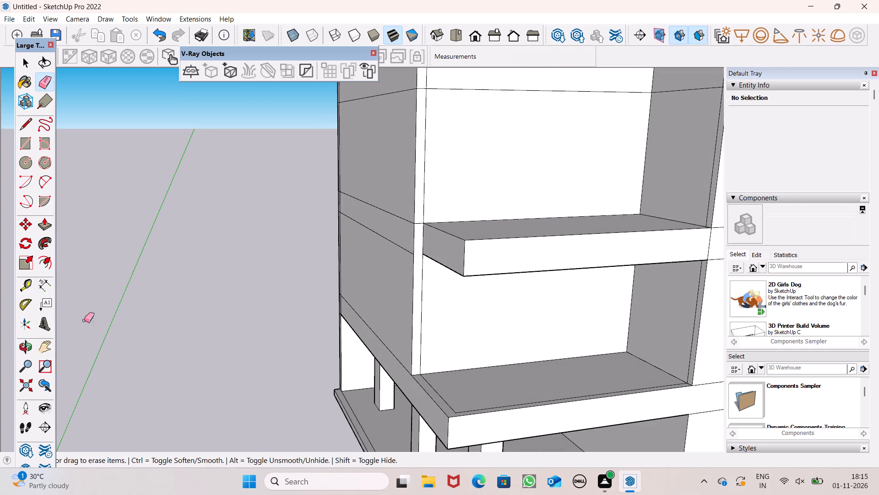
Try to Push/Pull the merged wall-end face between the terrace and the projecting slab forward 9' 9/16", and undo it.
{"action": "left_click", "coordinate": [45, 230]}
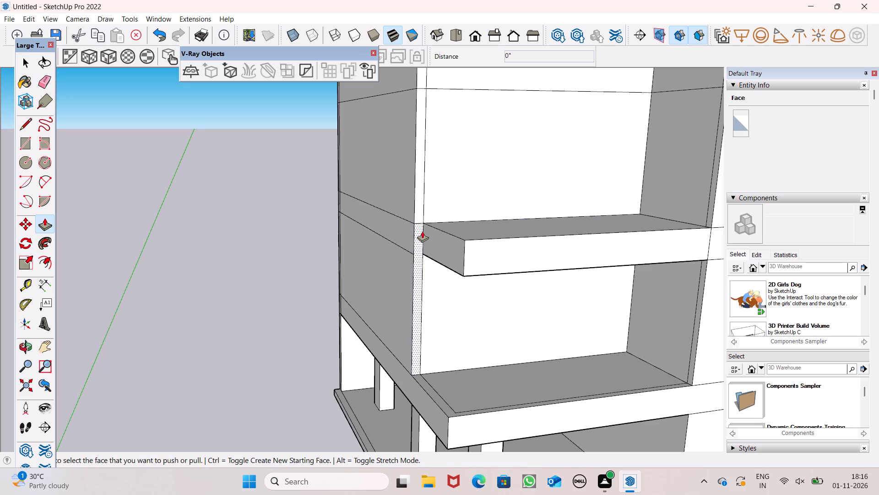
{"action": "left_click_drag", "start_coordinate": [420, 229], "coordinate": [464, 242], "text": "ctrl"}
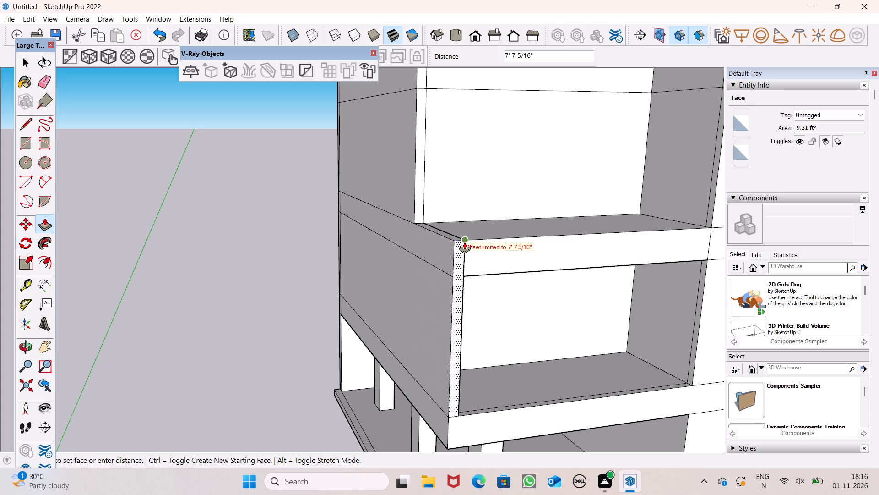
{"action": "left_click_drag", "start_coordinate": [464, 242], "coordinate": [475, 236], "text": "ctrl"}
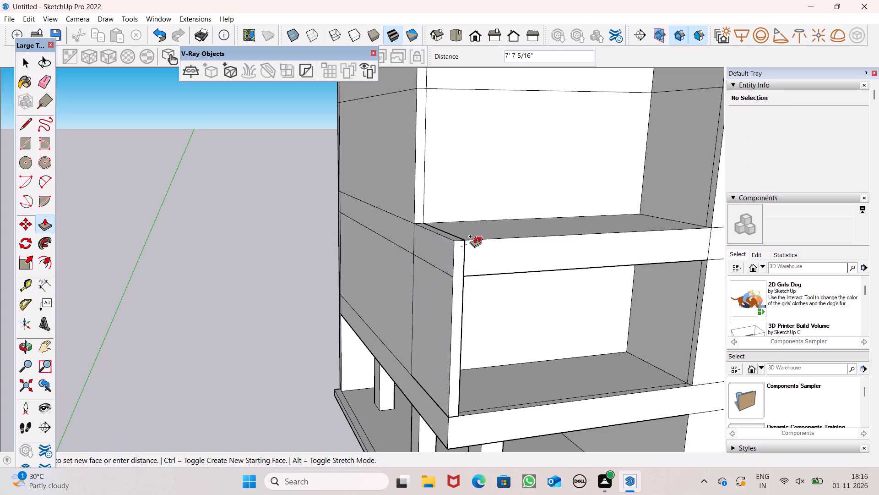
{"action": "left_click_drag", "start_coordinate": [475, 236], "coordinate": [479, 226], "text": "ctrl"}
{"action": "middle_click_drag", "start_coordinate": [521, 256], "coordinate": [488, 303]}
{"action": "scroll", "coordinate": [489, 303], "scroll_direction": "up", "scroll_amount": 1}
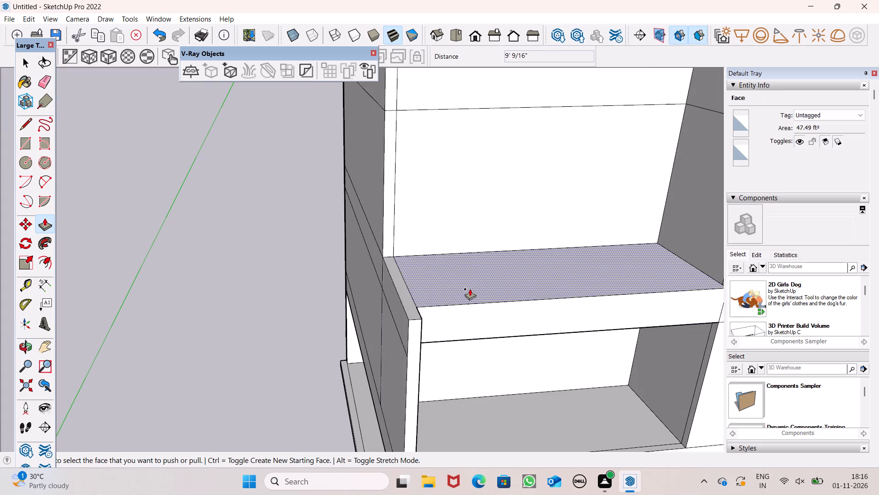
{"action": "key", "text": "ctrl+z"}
Push/Pull the merged wall-end face forward 7' 7 5/16", flush with the projecting slab's front, to enclose the terrace's outer side.
{"action": "left_click_drag", "start_coordinate": [384, 265], "coordinate": [461, 311]}
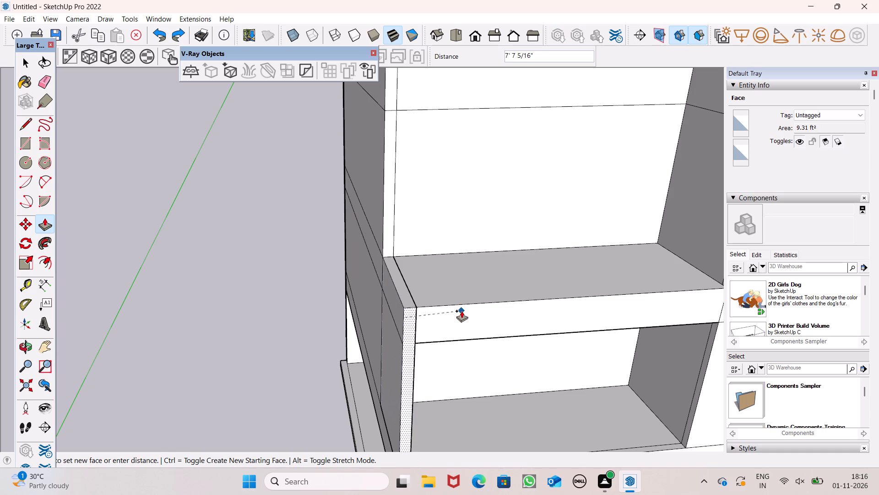
{"action": "left_click_drag", "start_coordinate": [461, 311], "coordinate": [460, 305]}
{"action": "scroll", "coordinate": [492, 234], "scroll_direction": "down", "scroll_amount": 6}
{"action": "middle_click_drag", "start_coordinate": [505, 269], "coordinate": [450, 185]}
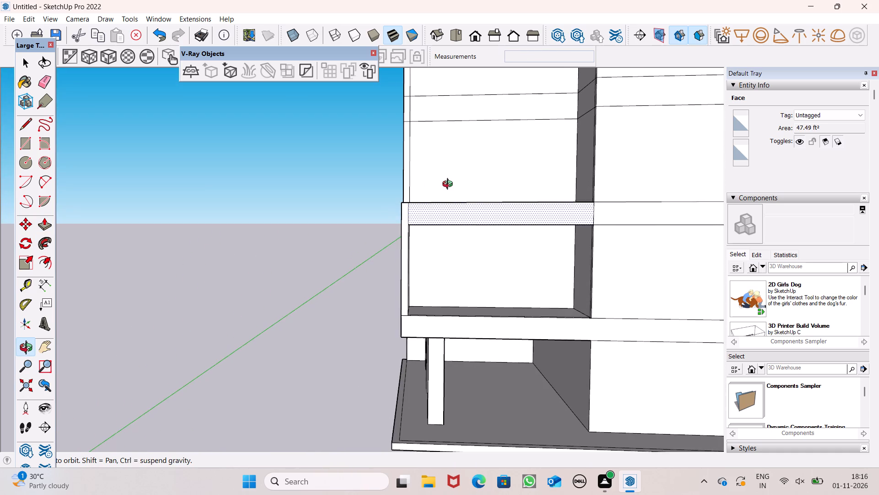
{"action": "middle_click_drag", "start_coordinate": [450, 185], "coordinate": [438, 209]}
{"action": "middle_click_drag", "start_coordinate": [374, 317], "coordinate": [269, 275]}
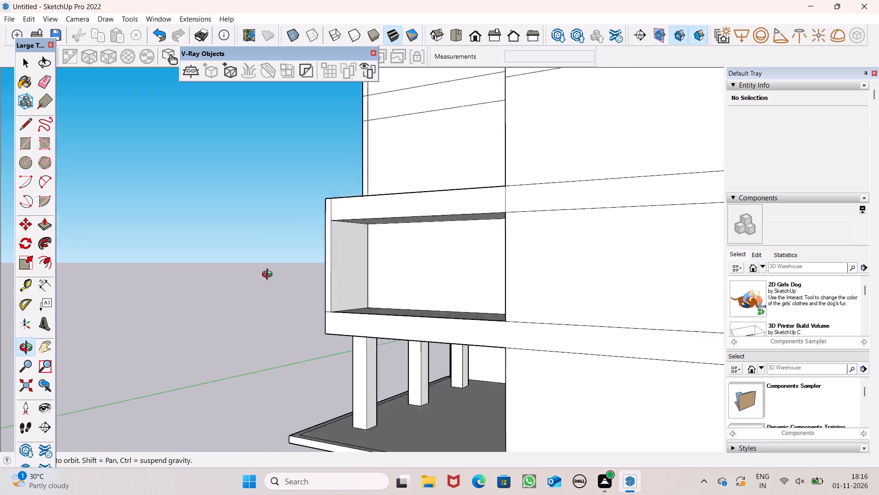
{"action": "middle_click_drag", "start_coordinate": [269, 275], "coordinate": [311, 298]}
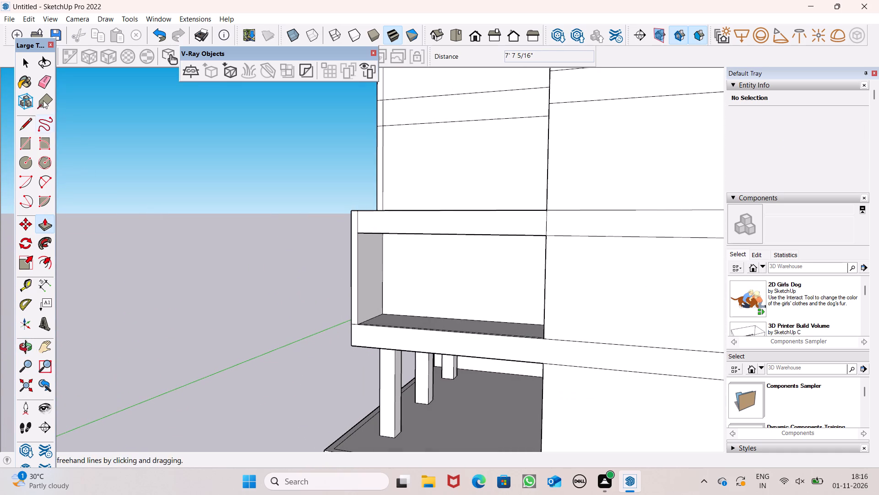
Erase the leftover seam edges where the outer side wall's front end meets the terrace band and the projecting slab's front.
{"action": "left_click", "coordinate": [44, 77]}
{"action": "scroll", "coordinate": [314, 256], "scroll_direction": "up", "scroll_amount": 6}
{"action": "left_click", "coordinate": [380, 359]}
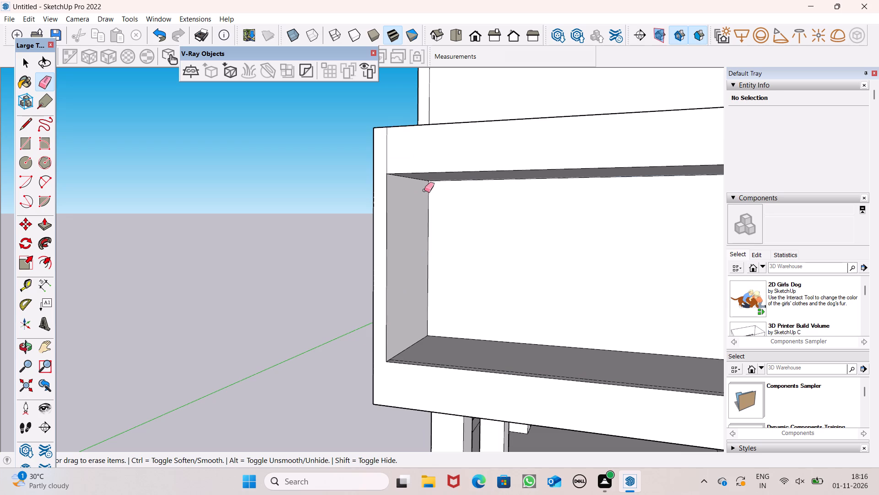
{"action": "left_click_drag", "start_coordinate": [392, 144], "coordinate": [384, 152]}
Draw two lines on the projecting slab's underside to outline a small four-sided pillar profile about 1' deep at its front outer corner.
{"action": "scroll", "coordinate": [455, 198], "scroll_direction": "up", "scroll_amount": 1}
{"action": "middle_click_drag", "start_coordinate": [456, 197], "coordinate": [465, 159]}
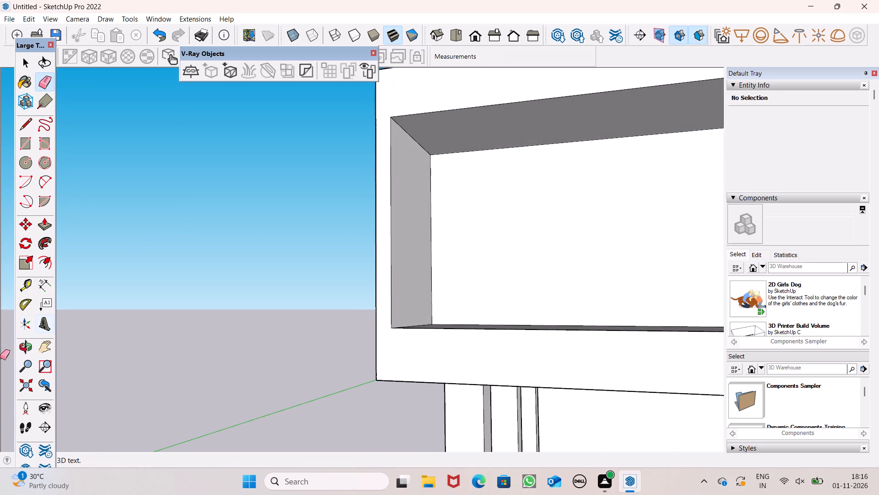
{"action": "left_click", "coordinate": [28, 144]}
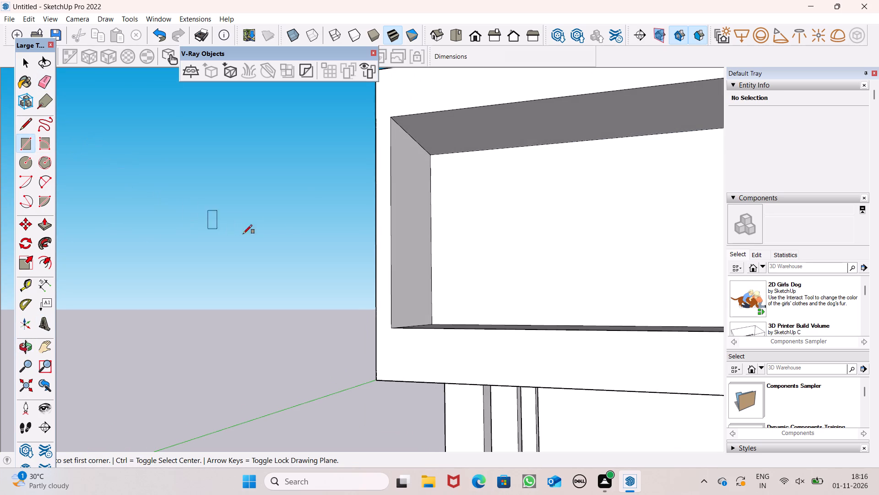
{"action": "middle_click_drag", "start_coordinate": [335, 225], "coordinate": [261, 224]}
{"action": "scroll", "coordinate": [309, 118], "scroll_direction": "up", "scroll_amount": 2}
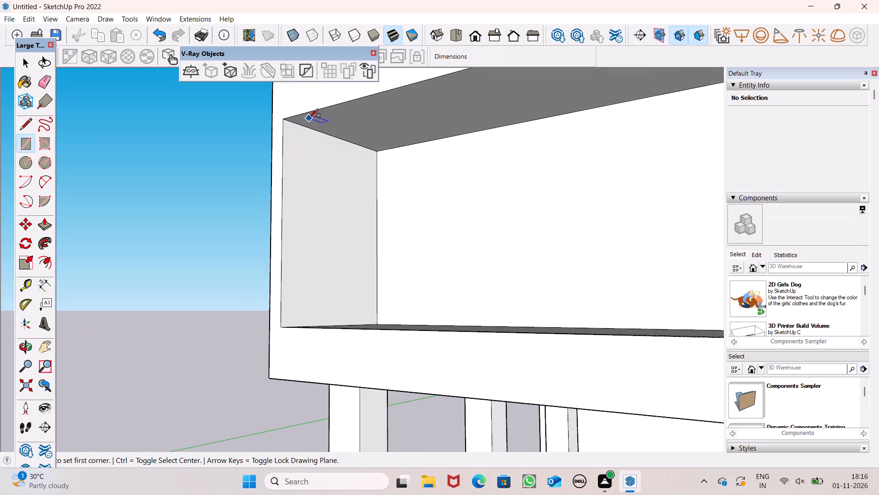
{"action": "scroll", "coordinate": [309, 118], "scroll_direction": "up", "scroll_amount": 4}
{"action": "middle_click_drag", "start_coordinate": [319, 140], "coordinate": [356, 145]}
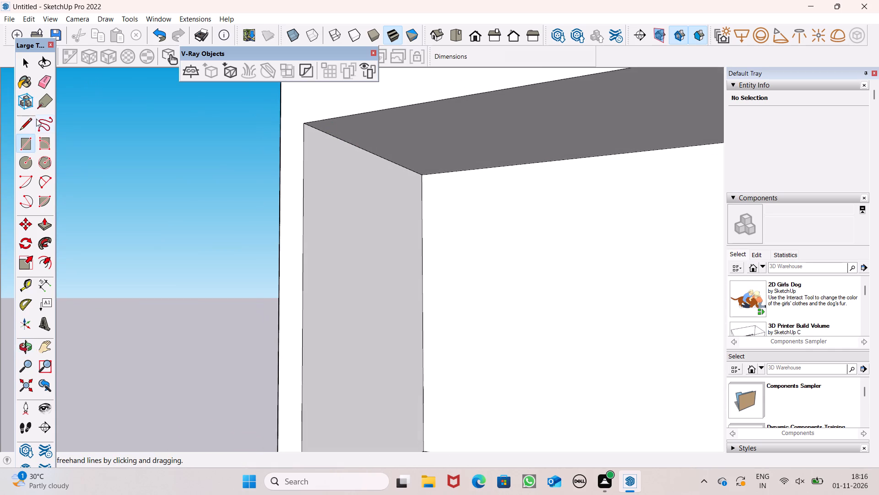
{"action": "left_click", "coordinate": [35, 119]}
{"action": "left_click", "coordinate": [29, 126]}
{"action": "scroll", "coordinate": [219, 144], "scroll_direction": "down", "scroll_amount": 3}
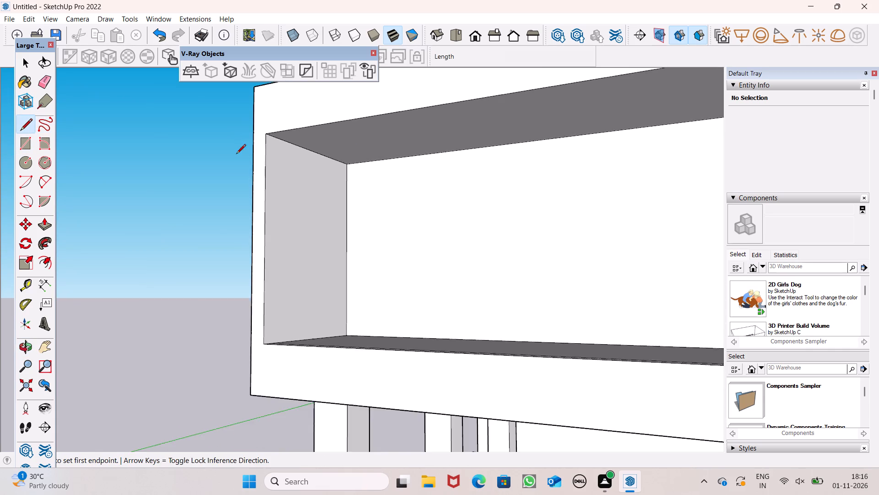
{"action": "middle_click_drag", "start_coordinate": [242, 137], "coordinate": [264, 86]}
{"action": "scroll", "coordinate": [265, 213], "scroll_direction": "down", "scroll_amount": 6}
{"action": "scroll", "coordinate": [268, 123], "scroll_direction": "up", "scroll_amount": 17}
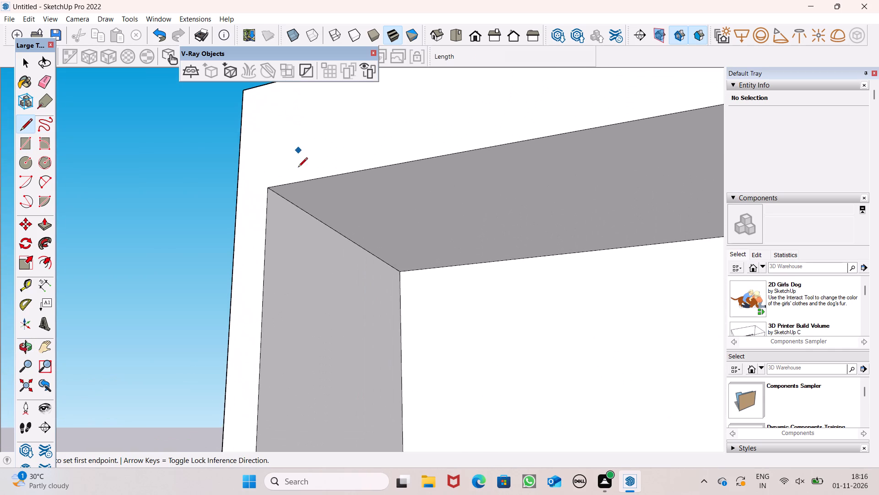
{"action": "left_click", "coordinate": [293, 205]}
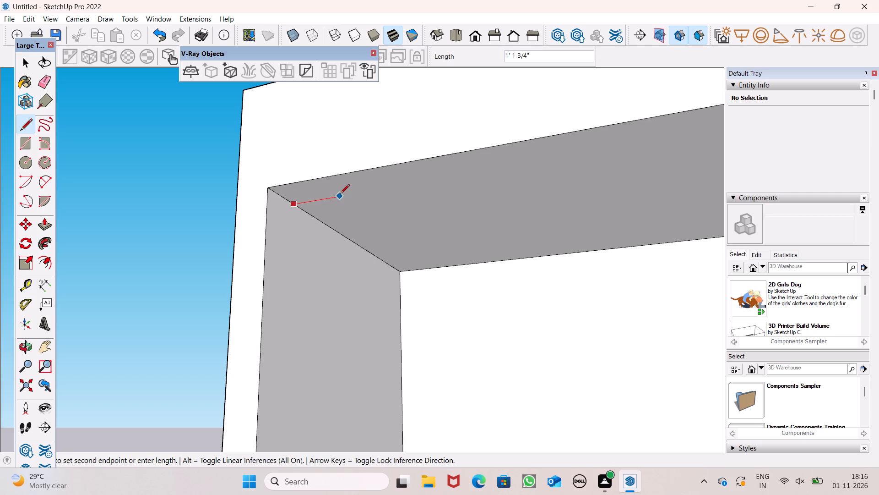
{"action": "left_click", "coordinate": [326, 194]}
{"action": "left_click", "coordinate": [305, 180]}
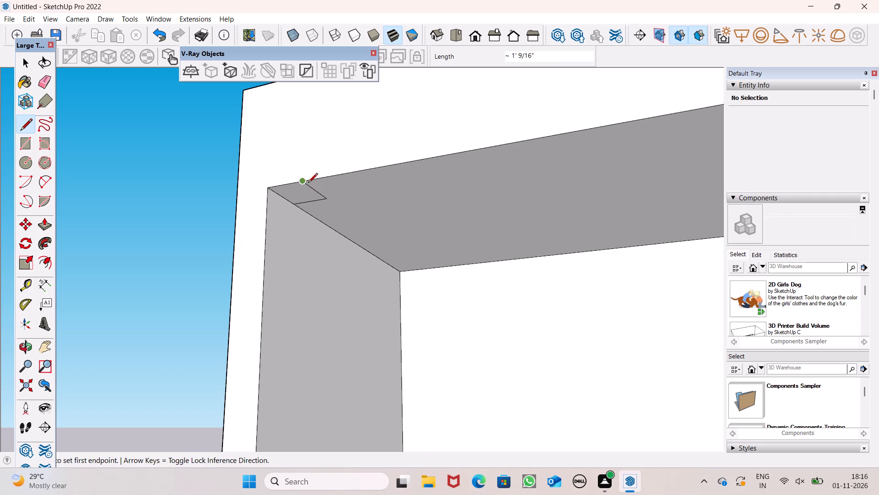
{"action": "key", "text": "space"}
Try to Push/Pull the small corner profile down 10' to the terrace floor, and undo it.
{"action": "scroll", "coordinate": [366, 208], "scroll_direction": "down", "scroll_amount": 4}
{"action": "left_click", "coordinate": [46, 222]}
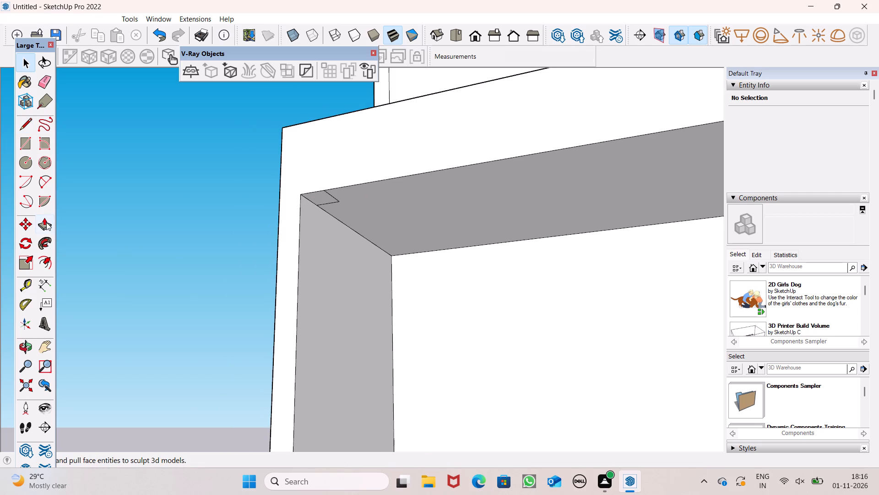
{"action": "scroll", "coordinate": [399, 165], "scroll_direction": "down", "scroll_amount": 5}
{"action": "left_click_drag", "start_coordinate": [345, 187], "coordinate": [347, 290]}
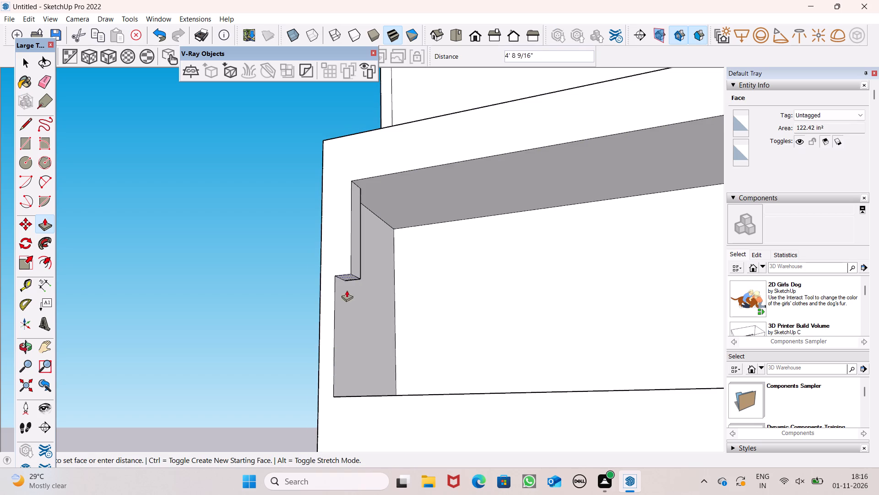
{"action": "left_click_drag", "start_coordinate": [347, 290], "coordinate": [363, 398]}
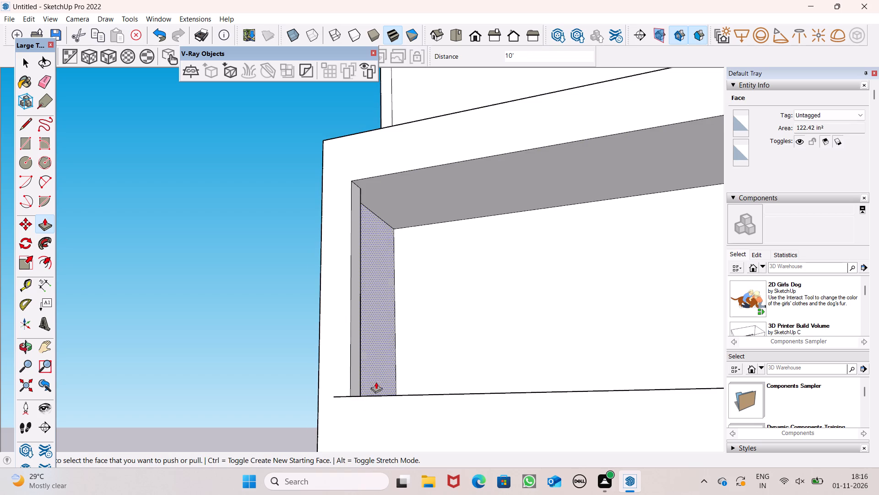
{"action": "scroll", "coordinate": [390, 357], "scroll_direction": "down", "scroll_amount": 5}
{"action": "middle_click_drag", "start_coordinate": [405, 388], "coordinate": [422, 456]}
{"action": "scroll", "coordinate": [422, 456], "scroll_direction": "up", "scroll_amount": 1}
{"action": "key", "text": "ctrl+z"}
Push/Pull the small corner profile down 10' from the slab's underside to the terrace level to form a corner pillar.
{"action": "middle_click_drag", "start_coordinate": [447, 406], "coordinate": [433, 259], "text": "ctrl"}
{"action": "left_click_drag", "start_coordinate": [364, 201], "coordinate": [368, 237]}
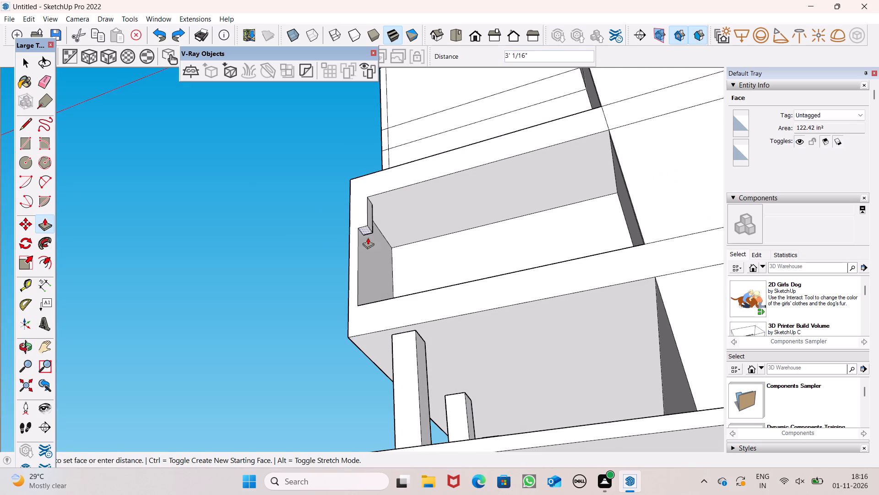
{"action": "left_click_drag", "start_coordinate": [368, 237], "coordinate": [404, 293]}
Erase the leftover horizontal edge on the front face at the foot of the new corner pillar.
{"action": "middle_click_drag", "start_coordinate": [458, 283], "coordinate": [526, 354]}
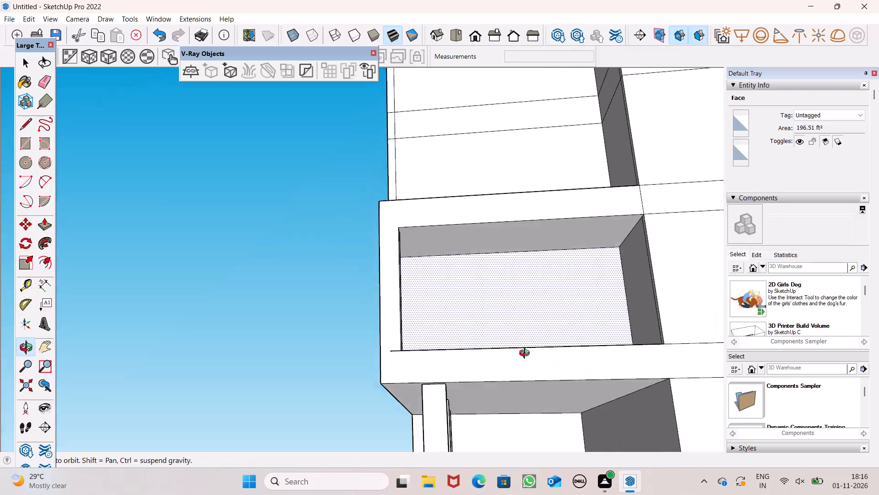
{"action": "middle_click_drag", "start_coordinate": [526, 354], "coordinate": [584, 395]}
{"action": "scroll", "coordinate": [452, 378], "scroll_direction": "up", "scroll_amount": 10}
{"action": "middle_click_drag", "start_coordinate": [471, 355], "coordinate": [475, 418]}
{"action": "scroll", "coordinate": [475, 423], "scroll_direction": "up", "scroll_amount": 1}
{"action": "scroll", "coordinate": [468, 324], "scroll_direction": "down", "scroll_amount": 4}
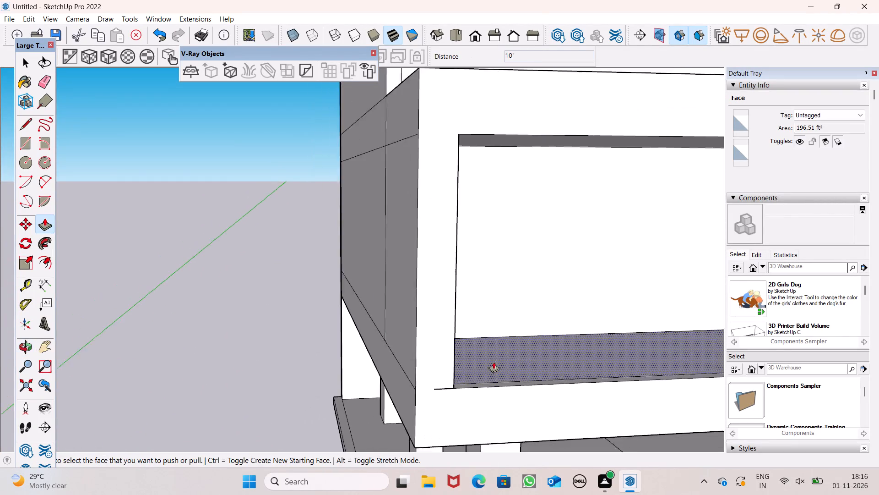
{"action": "middle_click_drag", "start_coordinate": [501, 380], "coordinate": [379, 438]}
{"action": "scroll", "coordinate": [378, 444], "scroll_direction": "up", "scroll_amount": 10}
{"action": "scroll", "coordinate": [391, 398], "scroll_direction": "up", "scroll_amount": 10}
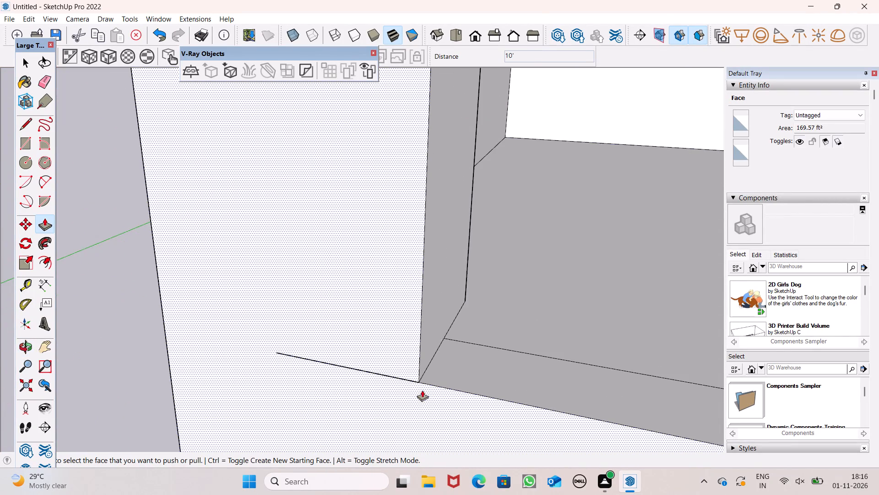
{"action": "scroll", "coordinate": [422, 390], "scroll_direction": "up", "scroll_amount": 1}
{"action": "middle_click_drag", "start_coordinate": [422, 390], "coordinate": [458, 290]}
{"action": "scroll", "coordinate": [458, 291], "scroll_direction": "up", "scroll_amount": 1}
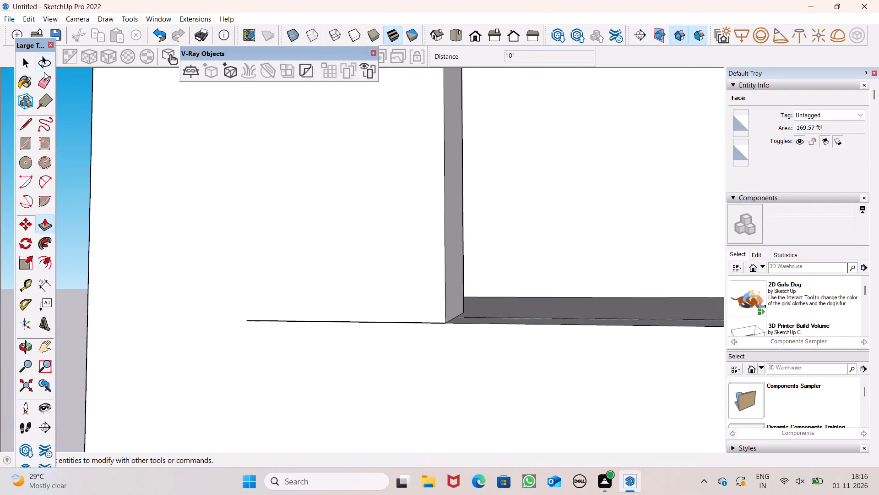
{"action": "left_click", "coordinate": [36, 82]}
{"action": "left_click_drag", "start_coordinate": [407, 318], "coordinate": [410, 328]}
Push/Pull the corner pillar's inner side face 4 7/16" towards the terrace opening to widen the pillar.
{"action": "scroll", "coordinate": [369, 299], "scroll_direction": "down", "scroll_amount": 7}
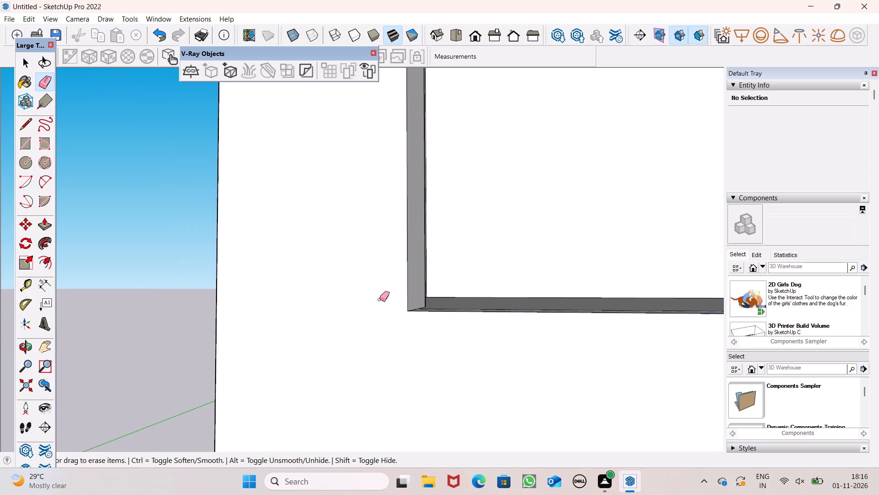
{"action": "scroll", "coordinate": [380, 303], "scroll_direction": "down", "scroll_amount": 7}
{"action": "middle_click_drag", "start_coordinate": [429, 316], "coordinate": [358, 429]}
{"action": "scroll", "coordinate": [333, 445], "scroll_direction": "up", "scroll_amount": 1}
{"action": "scroll", "coordinate": [282, 234], "scroll_direction": "down", "scroll_amount": 5}
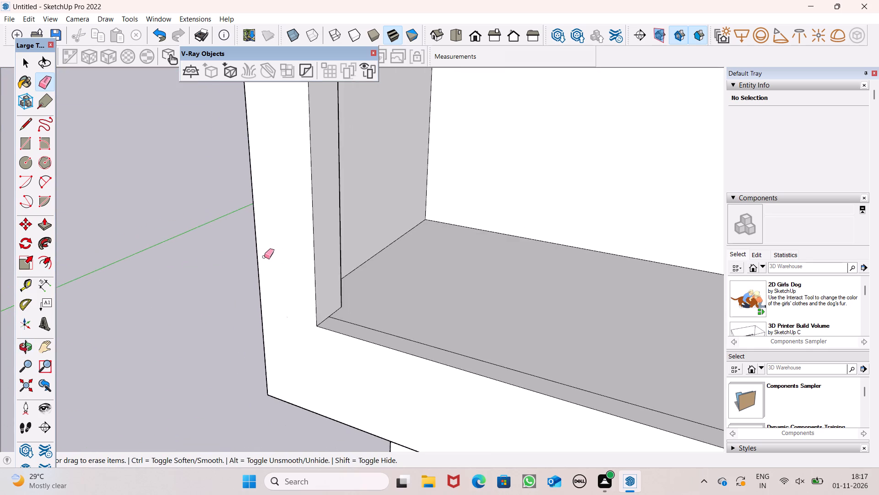
{"action": "scroll", "coordinate": [262, 253], "scroll_direction": "down", "scroll_amount": 6}
{"action": "scroll", "coordinate": [216, 266], "scroll_direction": "down", "scroll_amount": 7}
{"action": "middle_click_drag", "start_coordinate": [273, 297], "coordinate": [406, 246]}
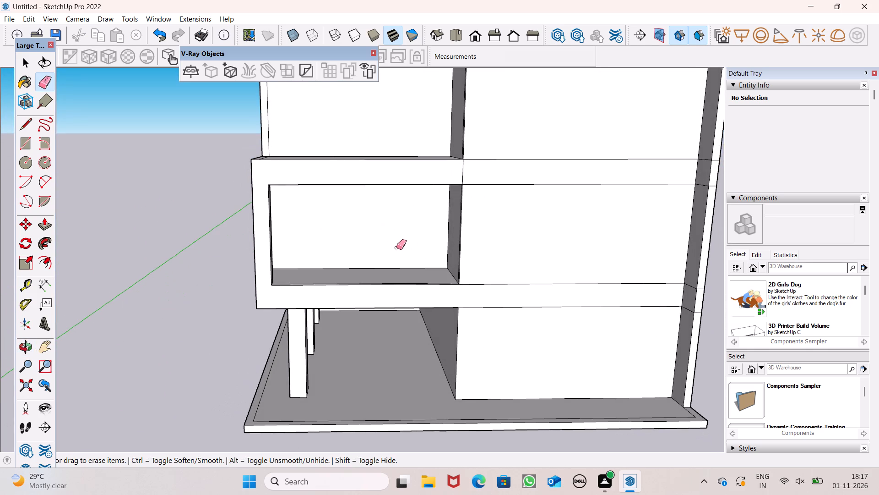
{"action": "scroll", "coordinate": [385, 247], "scroll_direction": "down", "scroll_amount": 1}
{"action": "middle_click_drag", "start_coordinate": [404, 255], "coordinate": [355, 290]}
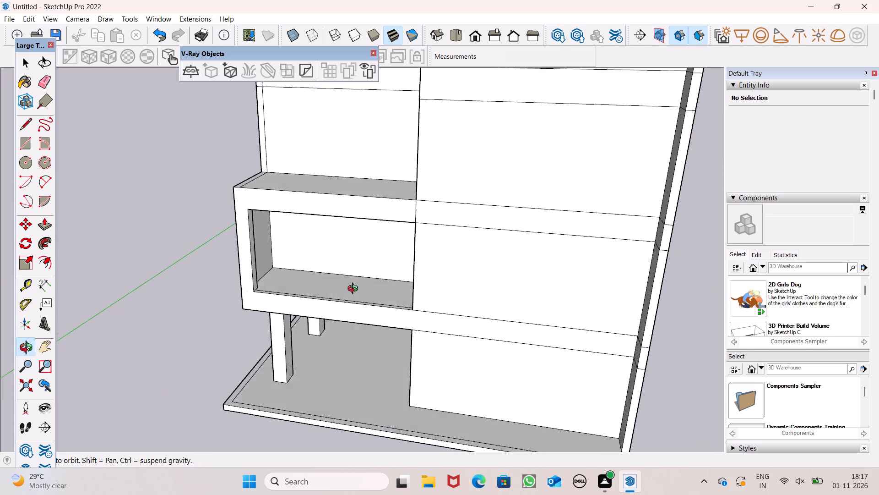
{"action": "middle_click_drag", "start_coordinate": [355, 290], "coordinate": [355, 308]}
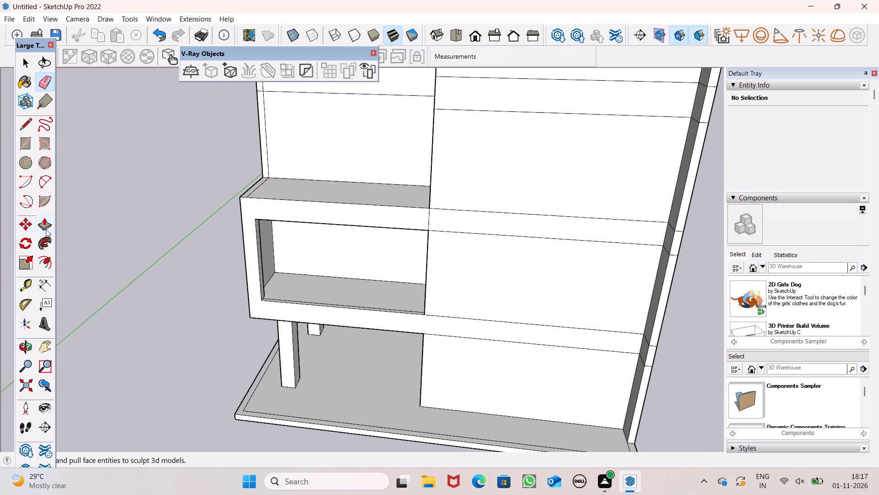
{"action": "left_click", "coordinate": [46, 229]}
{"action": "middle_click_drag", "start_coordinate": [236, 280], "coordinate": [178, 278]}
{"action": "scroll", "coordinate": [255, 280], "scroll_direction": "up", "scroll_amount": 5}
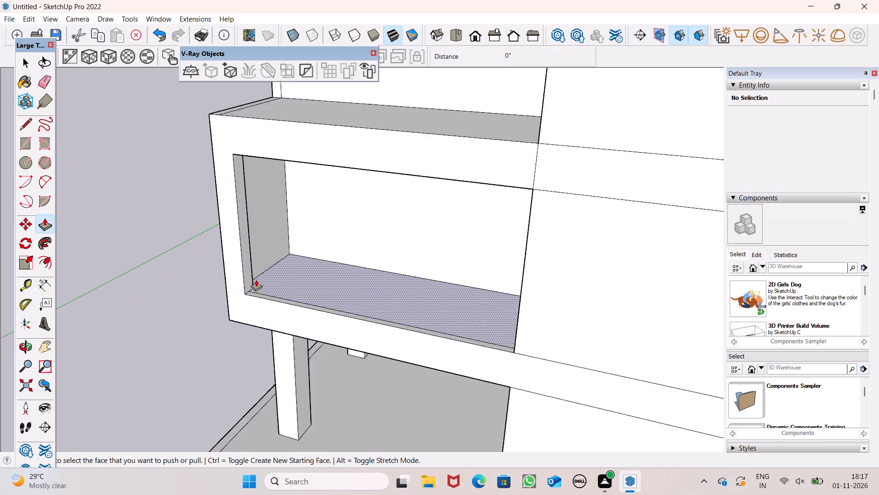
{"action": "scroll", "coordinate": [256, 280], "scroll_direction": "up", "scroll_amount": 3}
{"action": "left_click_drag", "start_coordinate": [243, 278], "coordinate": [249, 282]}
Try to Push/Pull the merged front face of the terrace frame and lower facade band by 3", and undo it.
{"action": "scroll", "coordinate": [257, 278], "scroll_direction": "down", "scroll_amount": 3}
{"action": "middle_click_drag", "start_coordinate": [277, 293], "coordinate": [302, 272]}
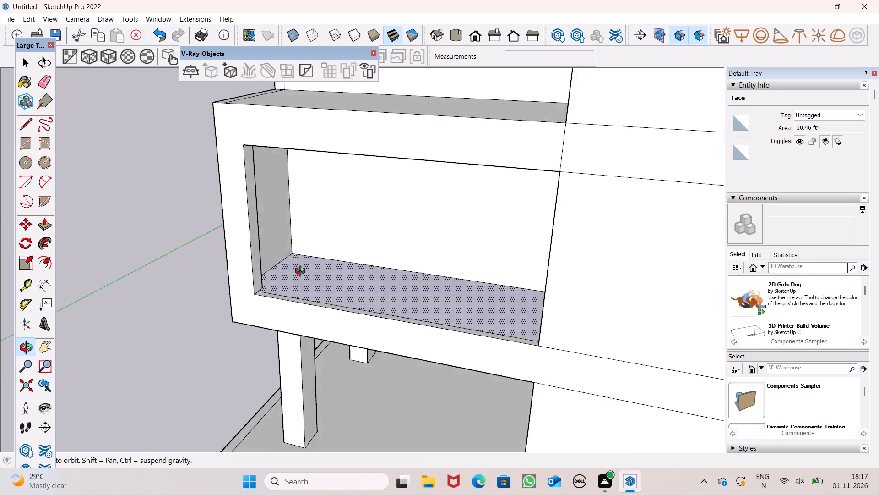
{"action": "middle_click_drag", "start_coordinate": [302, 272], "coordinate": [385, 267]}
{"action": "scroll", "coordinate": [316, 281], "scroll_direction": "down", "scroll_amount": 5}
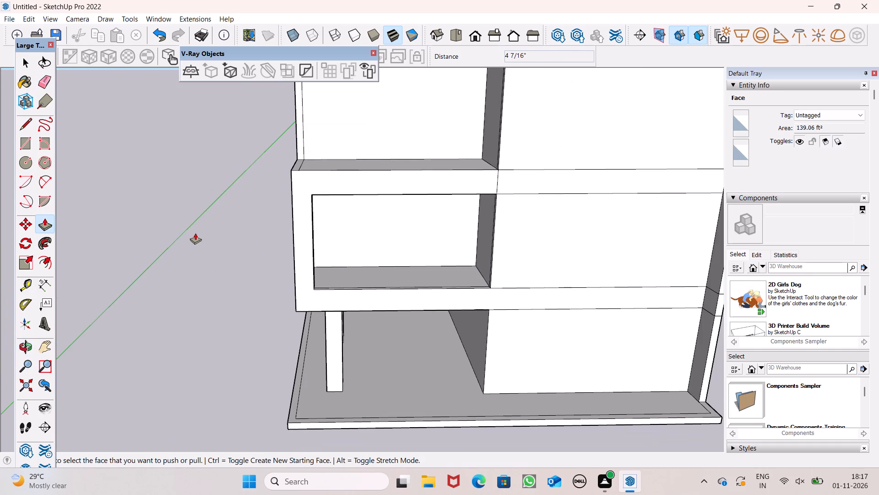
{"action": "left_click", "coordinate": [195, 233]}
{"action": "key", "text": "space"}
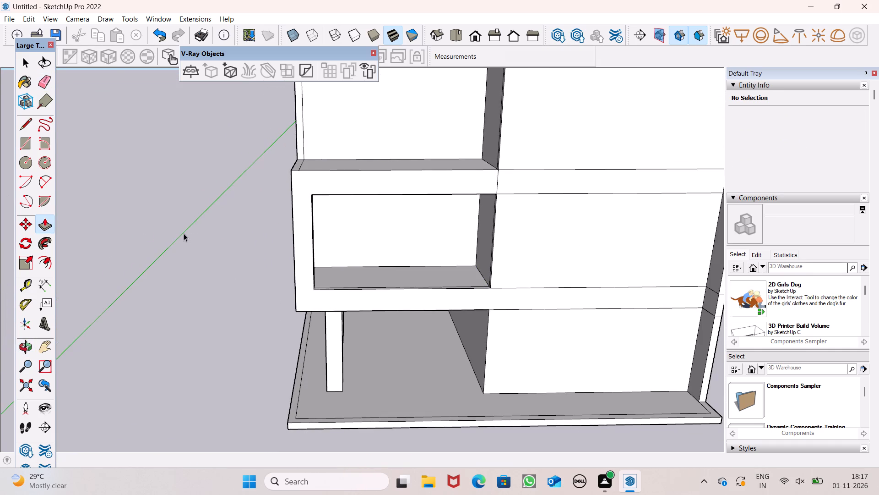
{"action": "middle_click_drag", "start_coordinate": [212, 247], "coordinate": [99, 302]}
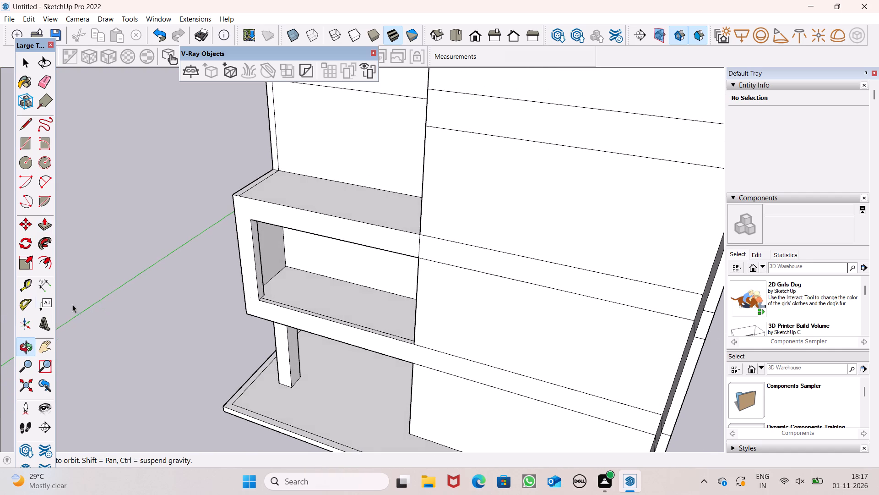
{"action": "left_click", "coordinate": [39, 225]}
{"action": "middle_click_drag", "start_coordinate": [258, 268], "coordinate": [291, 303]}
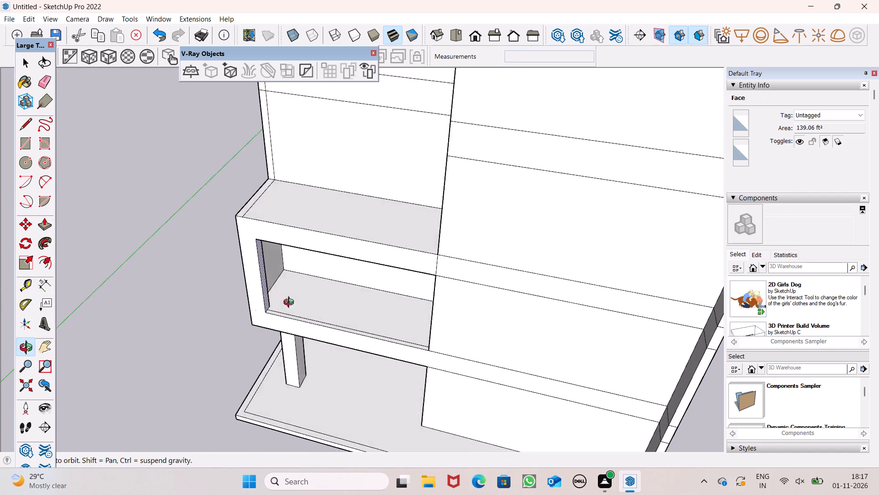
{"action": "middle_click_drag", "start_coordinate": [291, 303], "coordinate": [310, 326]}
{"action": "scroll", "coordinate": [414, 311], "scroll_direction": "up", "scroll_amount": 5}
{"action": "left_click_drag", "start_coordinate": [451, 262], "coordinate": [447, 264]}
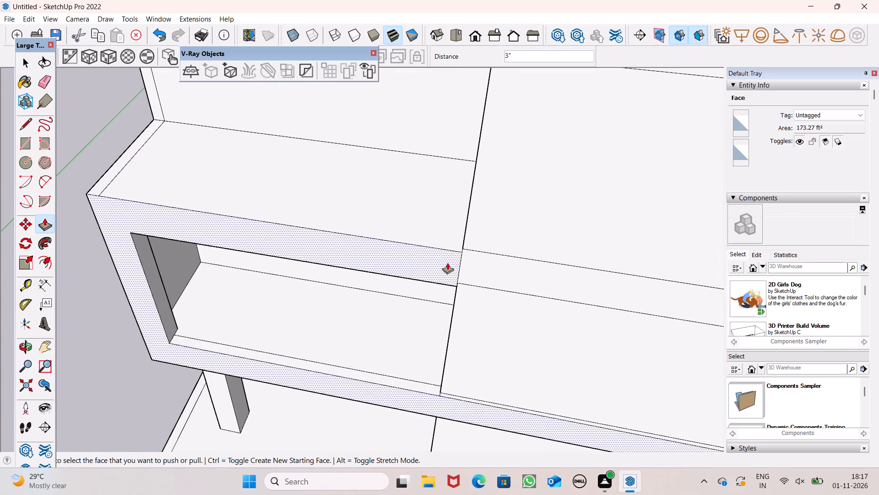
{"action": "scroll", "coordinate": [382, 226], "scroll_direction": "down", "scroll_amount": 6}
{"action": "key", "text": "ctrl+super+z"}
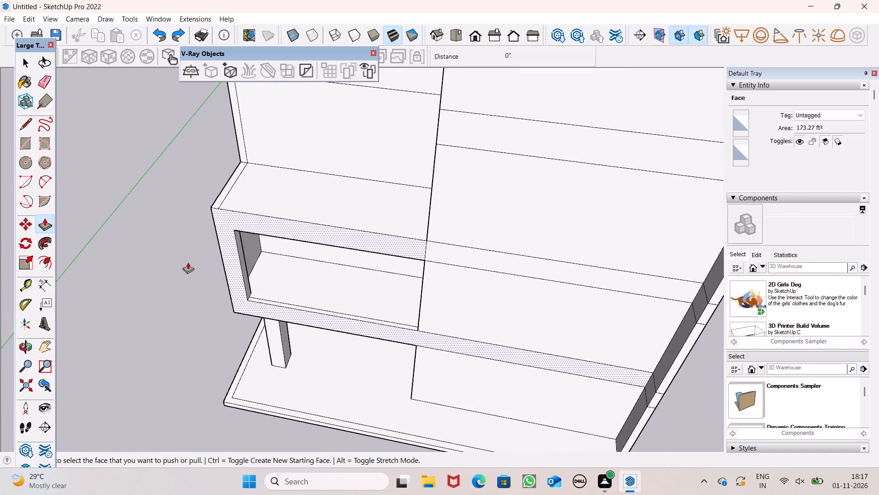
Draw a 2' 5" vertical line across the lower band where the terrace frame meets the main facade, separating their front faces.
{"action": "left_click", "coordinate": [25, 129]}
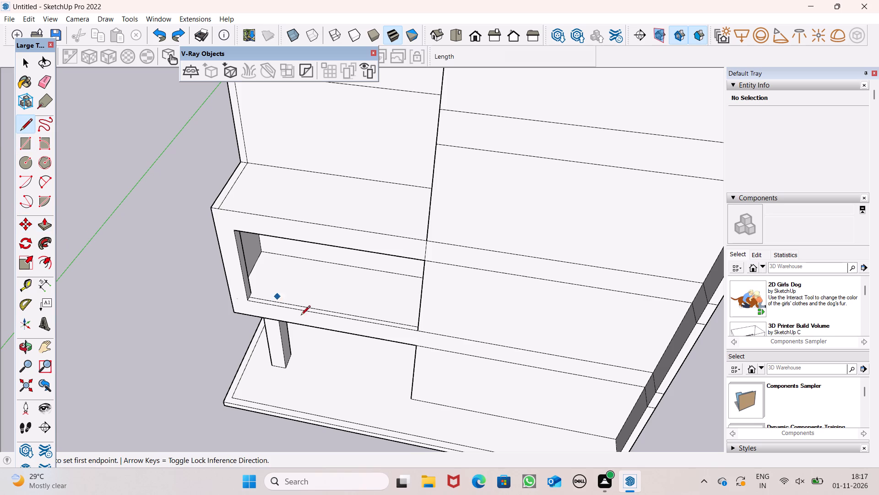
{"action": "scroll", "coordinate": [425, 353], "scroll_direction": "up", "scroll_amount": 6}
{"action": "left_click", "coordinate": [427, 323]}
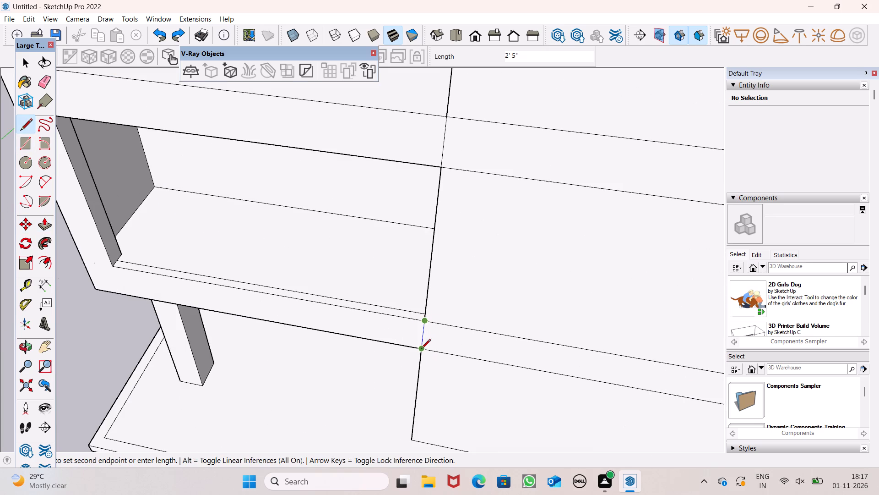
{"action": "left_click", "coordinate": [421, 349]}
{"action": "key", "text": "space"}
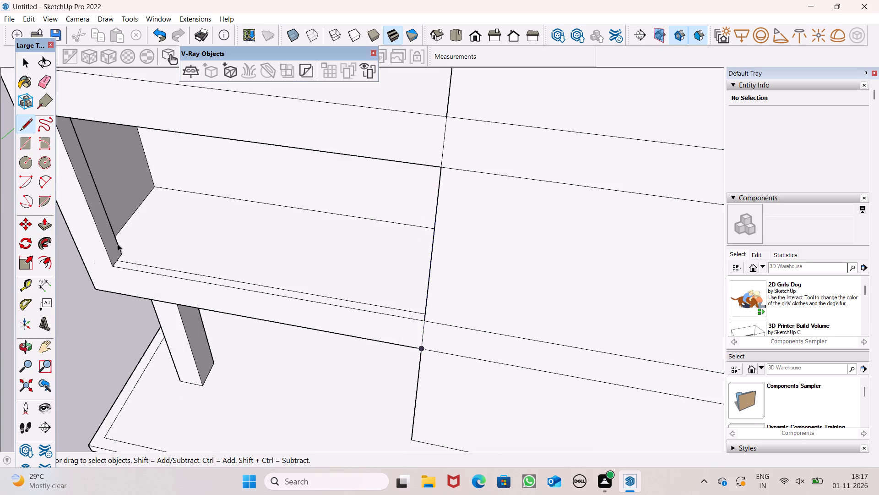
Push/Pull the terrace frame's front face 3 1/2" forward of the main facade.
{"action": "left_click", "coordinate": [45, 224]}
{"action": "scroll", "coordinate": [326, 244], "scroll_direction": "down", "scroll_amount": 1}
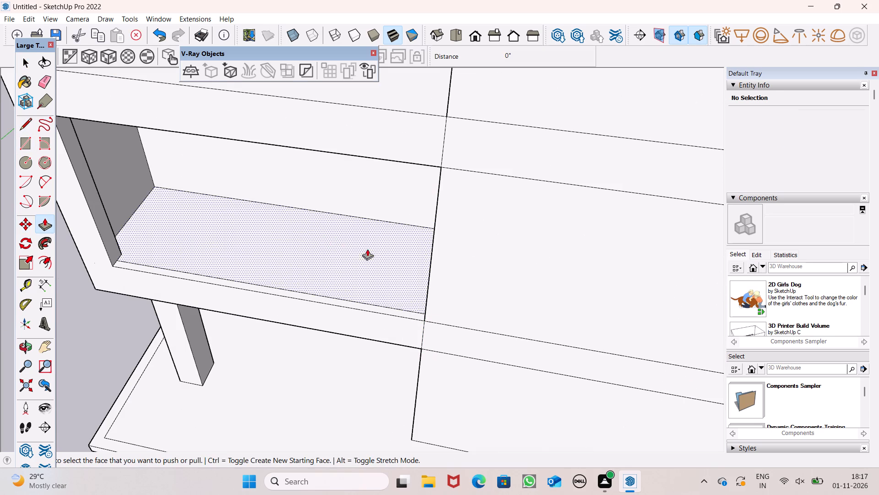
{"action": "middle_click_drag", "start_coordinate": [453, 270], "coordinate": [468, 319]}
{"action": "scroll", "coordinate": [443, 248], "scroll_direction": "up", "scroll_amount": 4}
{"action": "left_click_drag", "start_coordinate": [431, 225], "coordinate": [426, 229]}
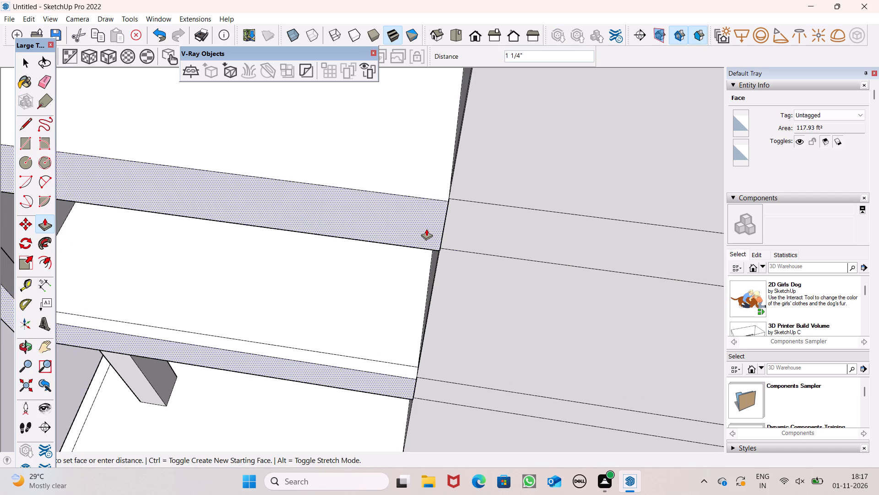
{"action": "left_click_drag", "start_coordinate": [426, 229], "coordinate": [421, 232]}
Push/Pull the terrace frame's front face about a further 3 5/16" forward.
{"action": "middle_click_drag", "start_coordinate": [464, 275], "coordinate": [283, 207]}
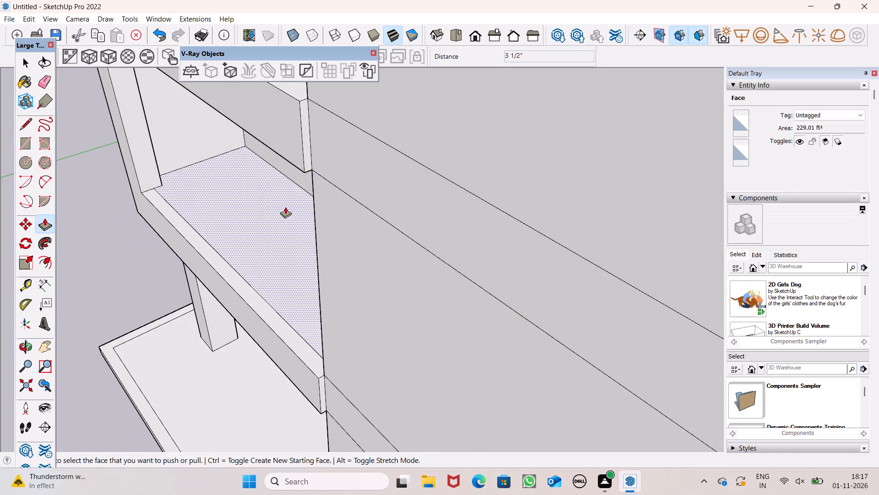
{"action": "scroll", "coordinate": [303, 172], "scroll_direction": "down", "scroll_amount": 3}
{"action": "middle_click_drag", "start_coordinate": [330, 299], "coordinate": [390, 270]}
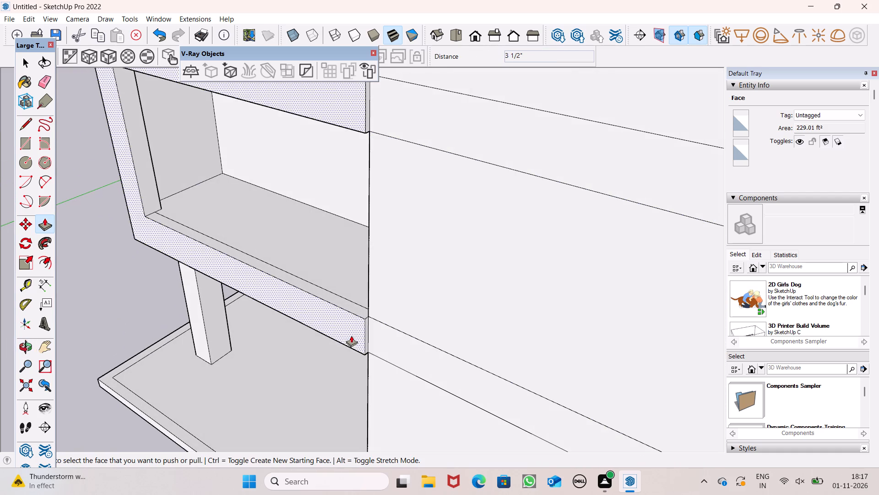
{"action": "scroll", "coordinate": [342, 337], "scroll_direction": "up", "scroll_amount": 2}
{"action": "left_click_drag", "start_coordinate": [352, 324], "coordinate": [347, 326]}
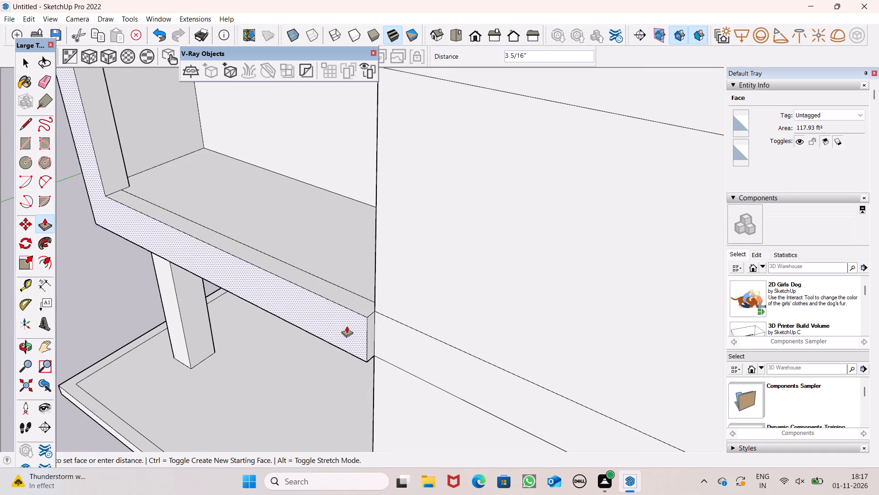
{"action": "left_click_drag", "start_coordinate": [347, 326], "coordinate": [347, 326]}
Push/Pull the exposed end faces of the frame's lower and upper slabs 8 15/16" sideways across the main facade.
{"action": "left_click_drag", "start_coordinate": [371, 346], "coordinate": [385, 352]}
{"action": "scroll", "coordinate": [457, 373], "scroll_direction": "down", "scroll_amount": 2}
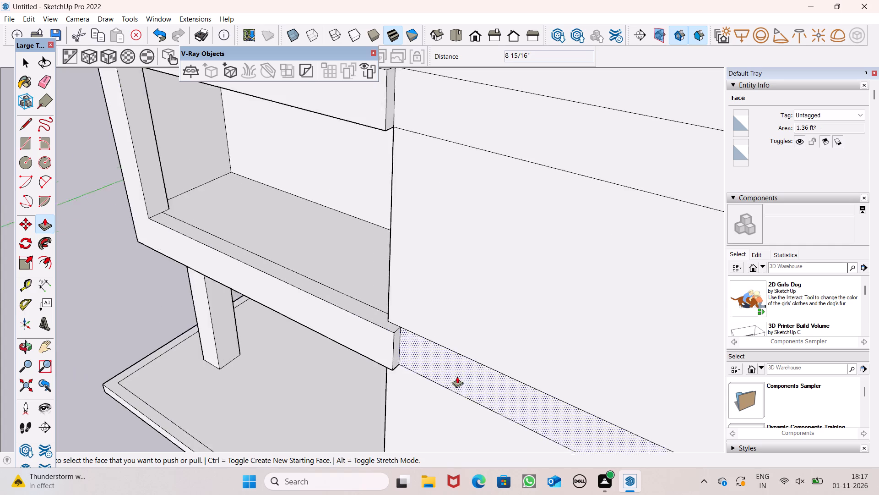
{"action": "scroll", "coordinate": [457, 376], "scroll_direction": "down", "scroll_amount": 5}
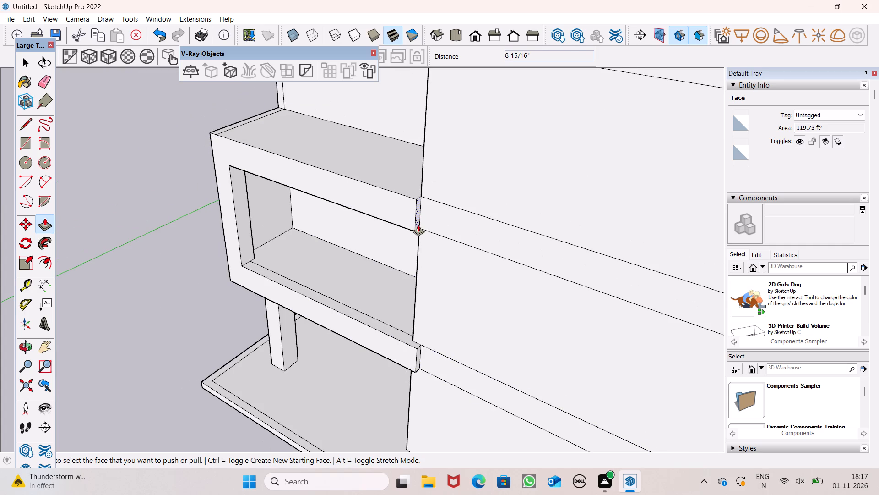
{"action": "left_click_drag", "start_coordinate": [418, 223], "coordinate": [418, 342]}
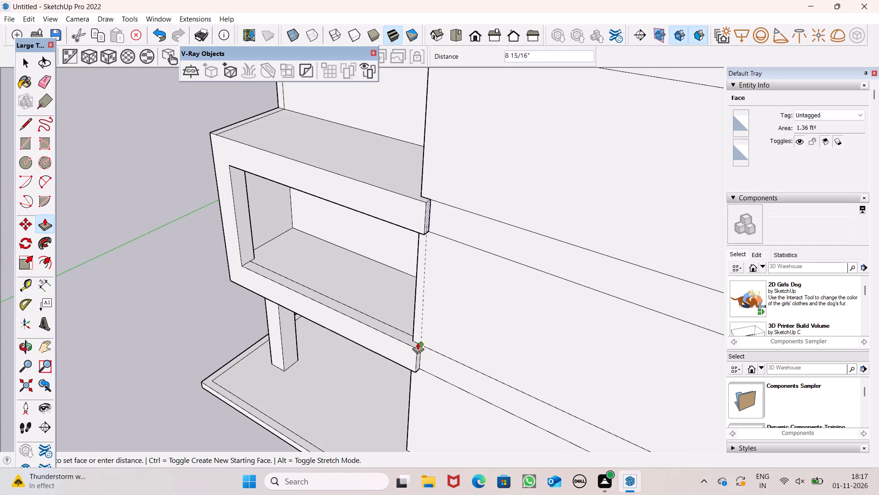
{"action": "left_click_drag", "start_coordinate": [418, 342], "coordinate": [417, 351]}
Examine the projecting terrace frame and the whole building from the side and the front.
{"action": "scroll", "coordinate": [417, 352], "scroll_direction": "down", "scroll_amount": 4}
{"action": "middle_click_drag", "start_coordinate": [388, 381], "coordinate": [490, 300]}
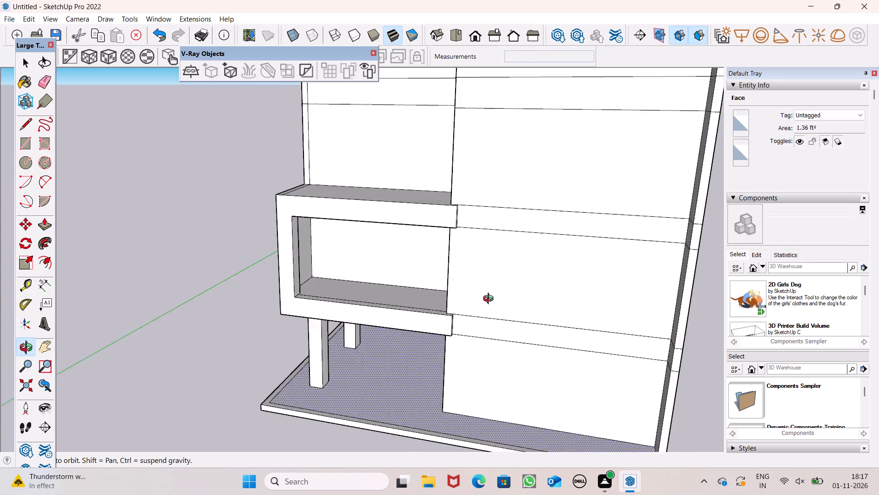
{"action": "middle_click_drag", "start_coordinate": [490, 300], "coordinate": [523, 281]}
{"action": "scroll", "coordinate": [529, 278], "scroll_direction": "down", "scroll_amount": 1}
{"action": "middle_click_drag", "start_coordinate": [524, 320], "coordinate": [683, 301]}
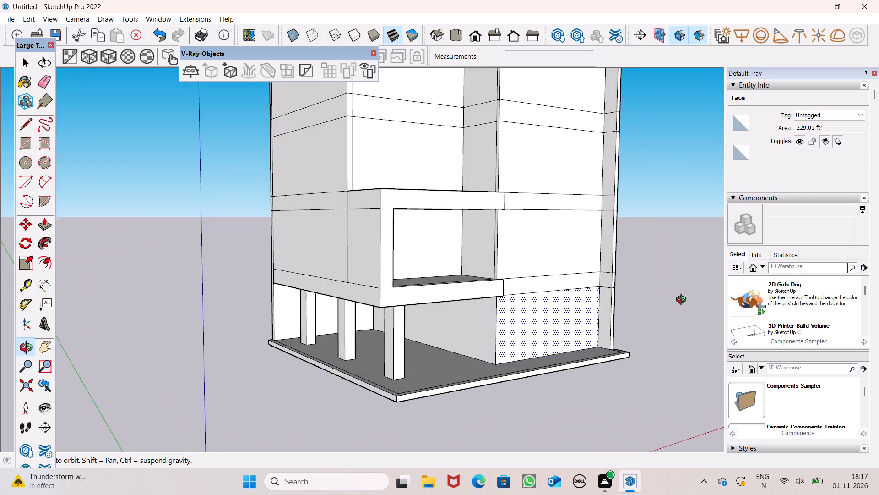
{"action": "middle_click_drag", "start_coordinate": [683, 301], "coordinate": [537, 319]}
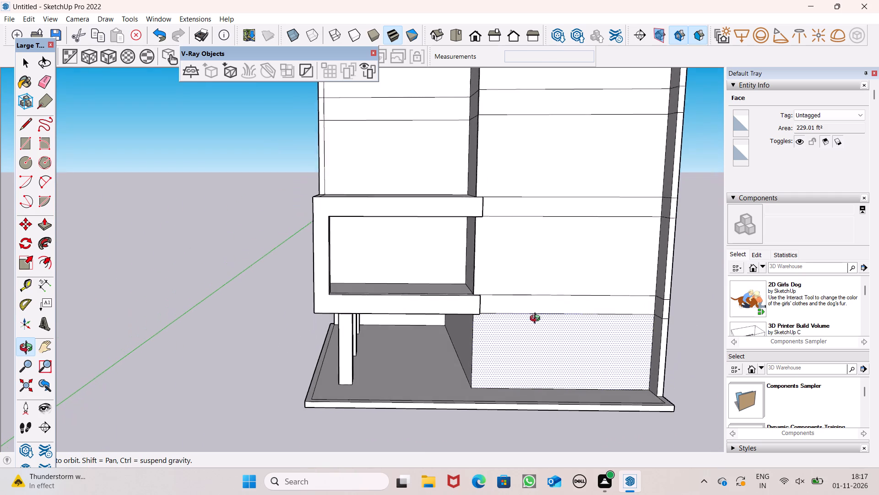
{"action": "middle_click_drag", "start_coordinate": [537, 319], "coordinate": [536, 320]}
{"action": "scroll", "coordinate": [262, 226], "scroll_direction": "down", "scroll_amount": 7}
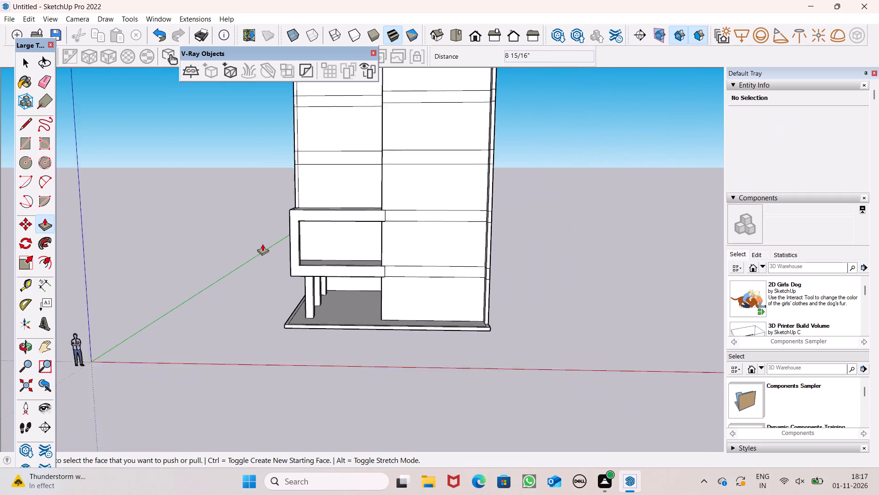
{"action": "scroll", "coordinate": [262, 244], "scroll_direction": "down", "scroll_amount": 8}
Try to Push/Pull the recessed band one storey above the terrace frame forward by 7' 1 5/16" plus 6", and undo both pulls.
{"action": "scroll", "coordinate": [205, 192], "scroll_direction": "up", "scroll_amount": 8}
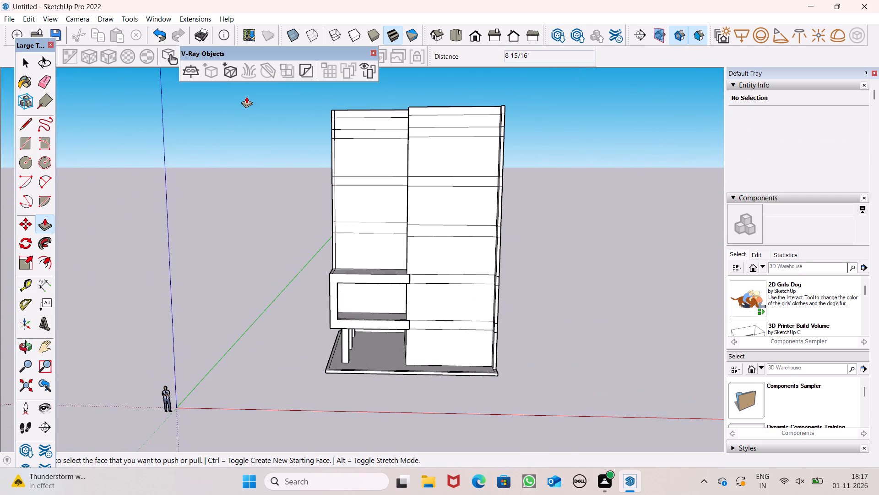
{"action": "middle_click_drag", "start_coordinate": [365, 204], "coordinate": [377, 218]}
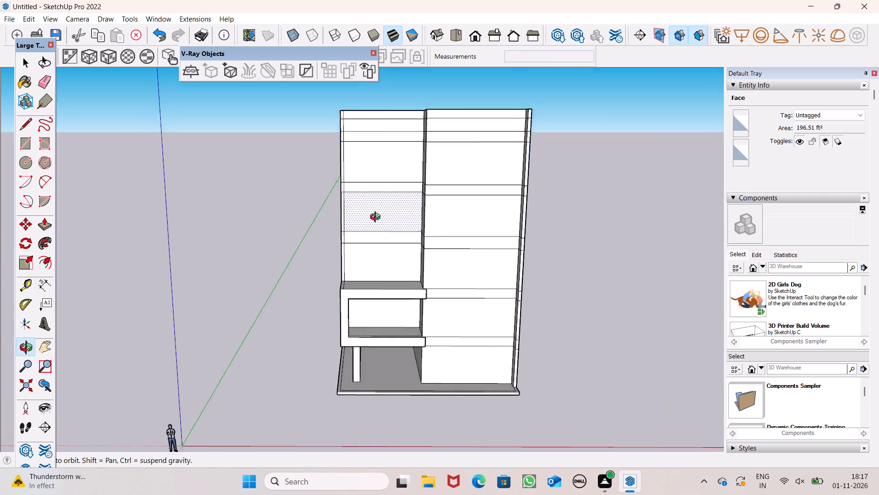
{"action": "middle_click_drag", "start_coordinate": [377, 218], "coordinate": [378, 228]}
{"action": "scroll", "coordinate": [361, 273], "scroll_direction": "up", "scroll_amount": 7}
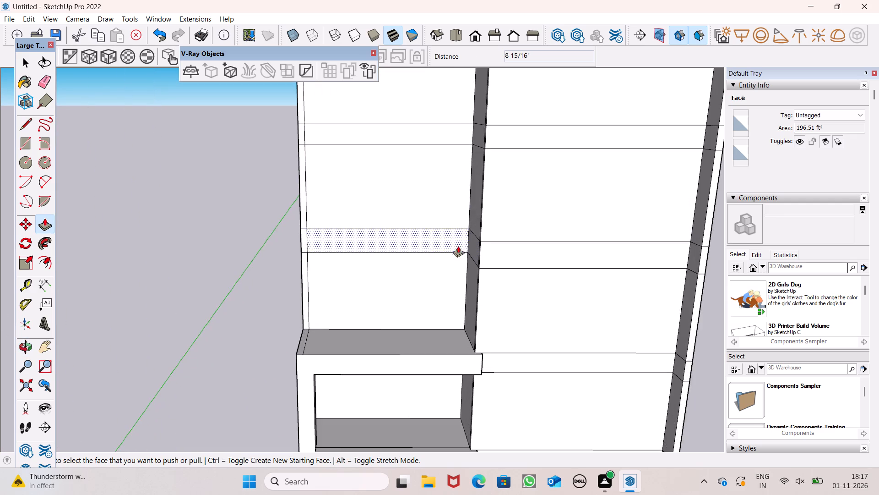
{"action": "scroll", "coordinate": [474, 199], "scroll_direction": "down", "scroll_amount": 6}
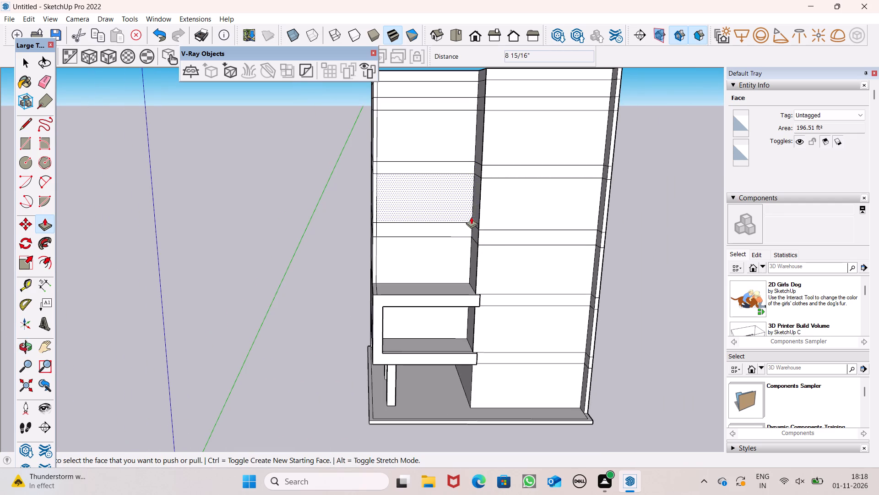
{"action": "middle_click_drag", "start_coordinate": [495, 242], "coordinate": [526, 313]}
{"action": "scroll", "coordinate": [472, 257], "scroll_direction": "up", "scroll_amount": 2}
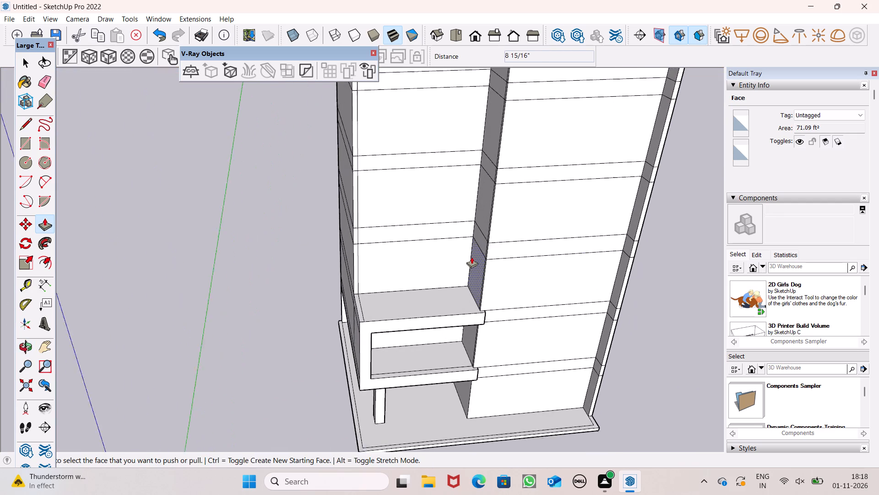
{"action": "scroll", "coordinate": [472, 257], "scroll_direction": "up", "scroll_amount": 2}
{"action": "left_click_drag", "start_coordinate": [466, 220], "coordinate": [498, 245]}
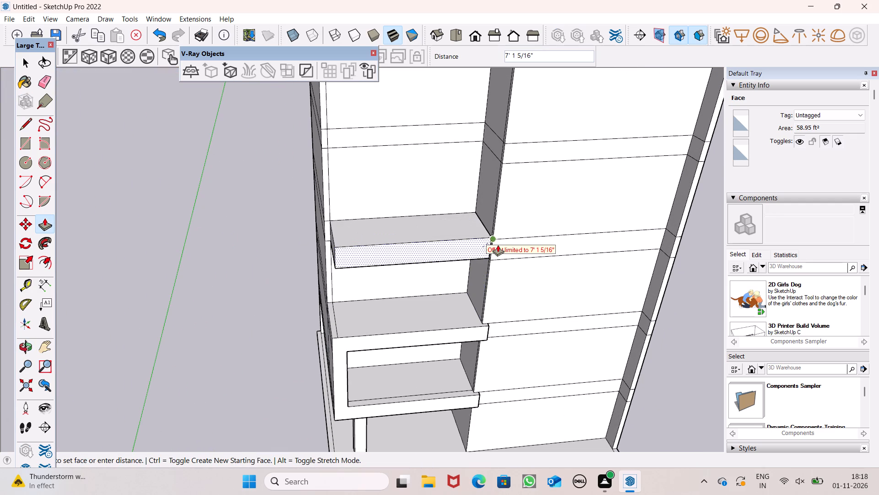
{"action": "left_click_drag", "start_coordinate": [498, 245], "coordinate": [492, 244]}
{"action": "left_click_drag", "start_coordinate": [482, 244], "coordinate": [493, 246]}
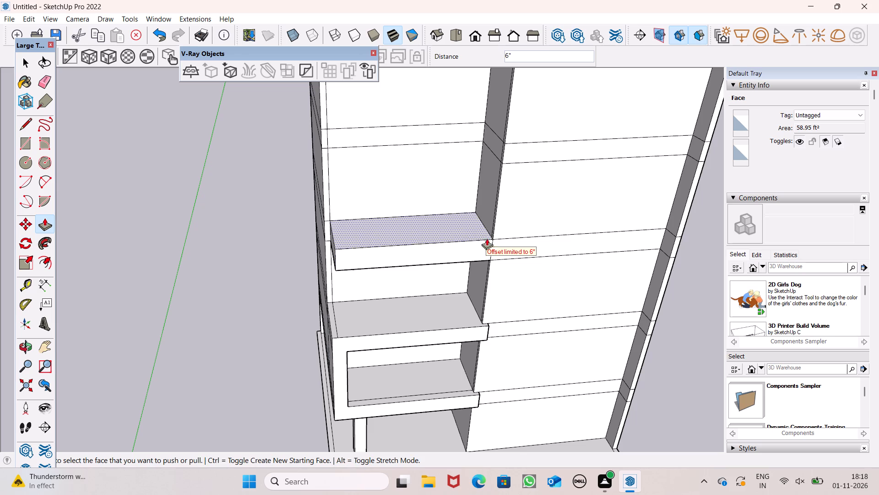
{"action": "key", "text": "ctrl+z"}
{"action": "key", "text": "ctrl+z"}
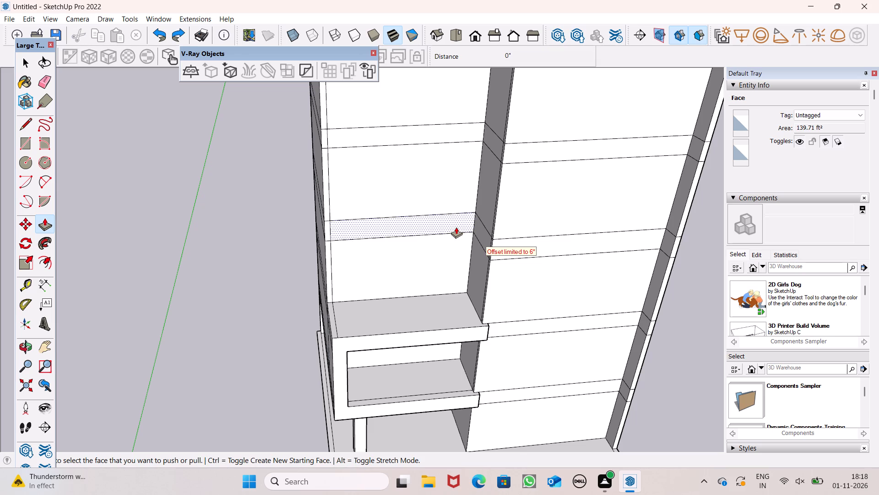
Push/Pull the recessed band above the terrace frame 7' 7 5/16" forward as a new slab, flush with the main facade's corner.
{"action": "left_click_drag", "start_coordinate": [453, 225], "coordinate": [489, 258]}
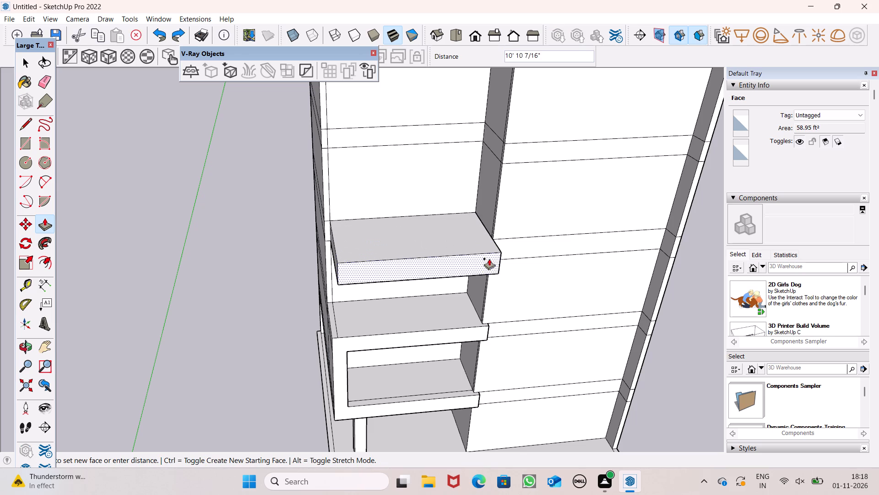
{"action": "left_click_drag", "start_coordinate": [489, 258], "coordinate": [497, 241]}
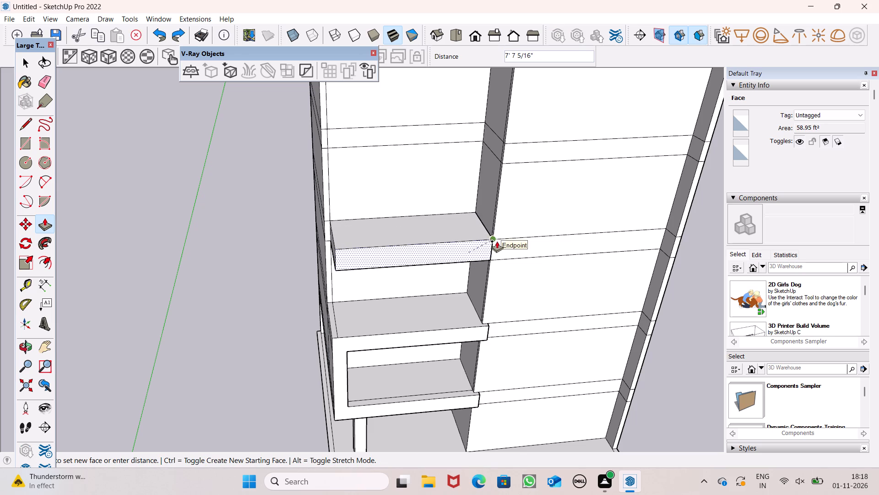
{"action": "left_click_drag", "start_coordinate": [497, 241], "coordinate": [498, 241]}
Push/Pull the new slab's outer side face 9" outward to line up with the building's outer side wall.
{"action": "scroll", "coordinate": [509, 208], "scroll_direction": "down", "scroll_amount": 3}
{"action": "scroll", "coordinate": [364, 223], "scroll_direction": "down", "scroll_amount": 1}
{"action": "middle_click_drag", "start_coordinate": [433, 248], "coordinate": [486, 222]}
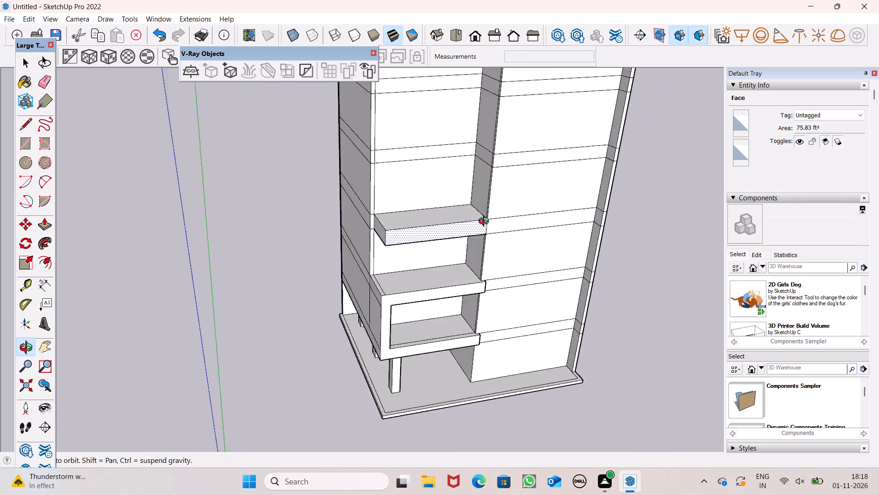
{"action": "middle_click_drag", "start_coordinate": [486, 222], "coordinate": [495, 235]}
{"action": "scroll", "coordinate": [395, 228], "scroll_direction": "up", "scroll_amount": 1}
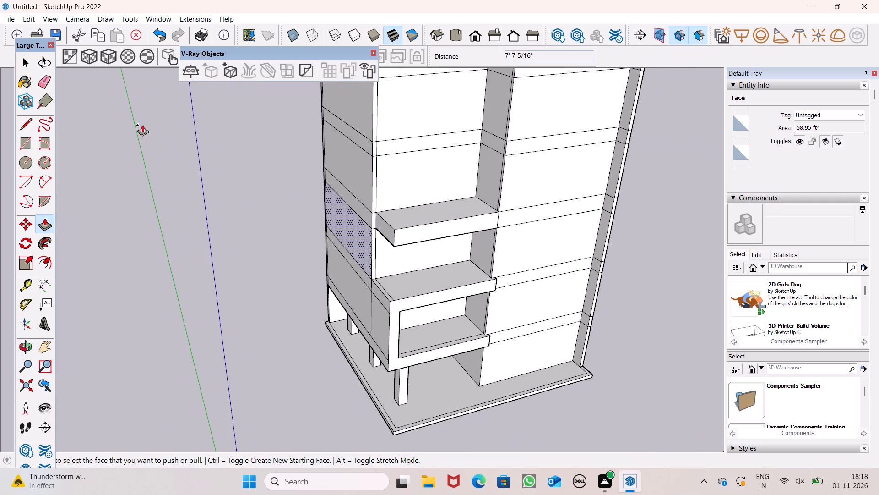
{"action": "left_click", "coordinate": [43, 78]}
{"action": "scroll", "coordinate": [412, 219], "scroll_direction": "up", "scroll_amount": 6}
{"action": "scroll", "coordinate": [345, 230], "scroll_direction": "up", "scroll_amount": 4}
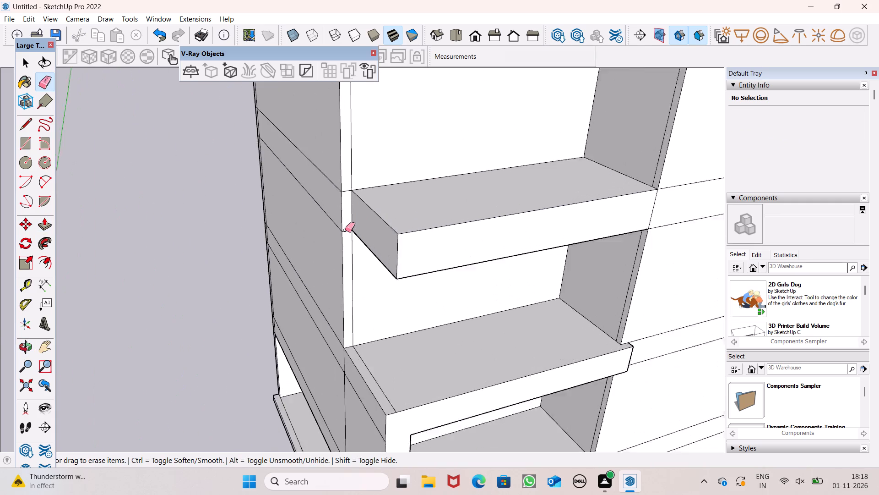
{"action": "scroll", "coordinate": [345, 230], "scroll_direction": "up", "scroll_amount": 1}
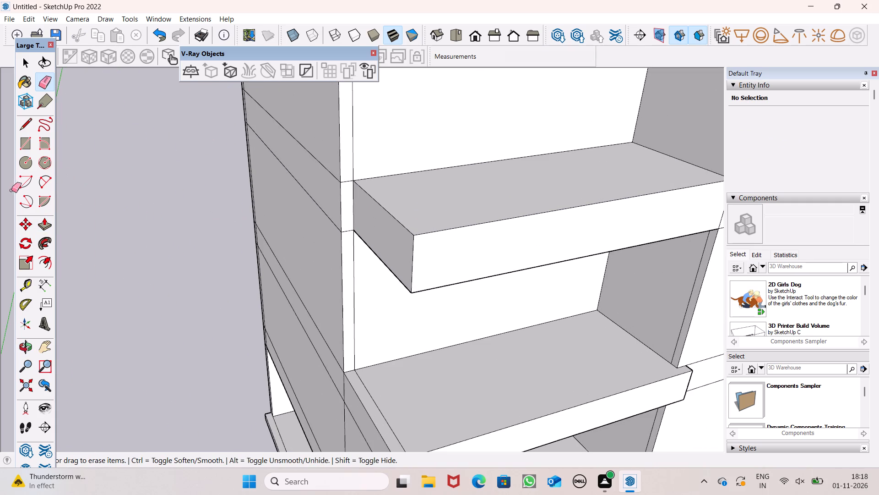
{"action": "left_click", "coordinate": [45, 222]}
{"action": "scroll", "coordinate": [340, 201], "scroll_direction": "up", "scroll_amount": 4}
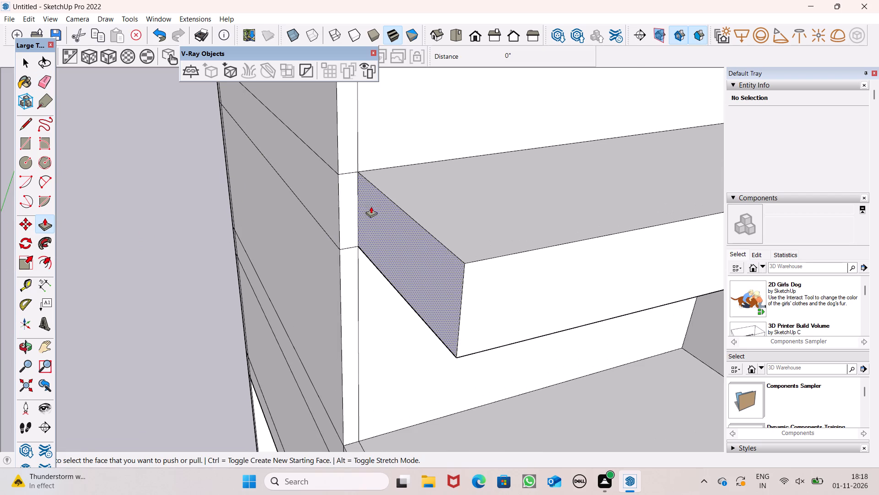
{"action": "left_click_drag", "start_coordinate": [371, 206], "coordinate": [348, 204]}
Examine the front of the building with its new projecting slab from the front and above.
{"action": "scroll", "coordinate": [336, 170], "scroll_direction": "down", "scroll_amount": 7}
{"action": "middle_click_drag", "start_coordinate": [391, 228], "coordinate": [304, 224]}
{"action": "scroll", "coordinate": [303, 218], "scroll_direction": "down", "scroll_amount": 5}
{"action": "scroll", "coordinate": [196, 225], "scroll_direction": "down", "scroll_amount": 3}
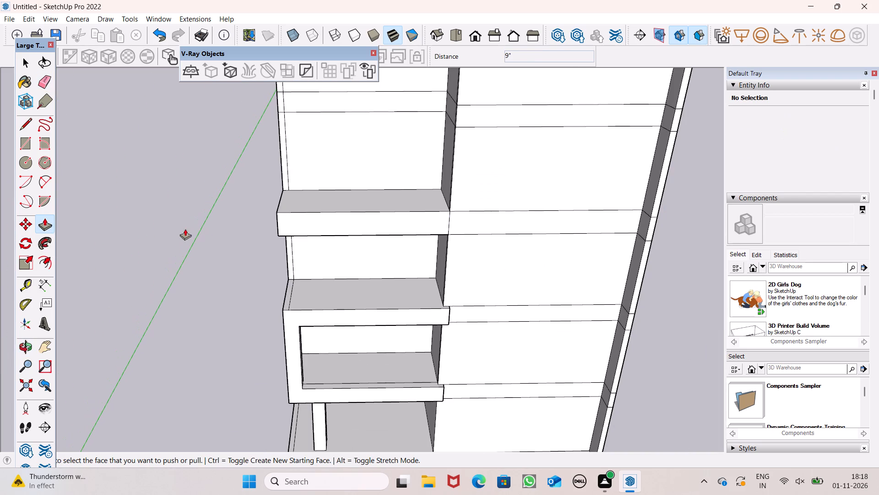
{"action": "scroll", "coordinate": [171, 220], "scroll_direction": "down", "scroll_amount": 1}
{"action": "middle_click_drag", "start_coordinate": [201, 233], "coordinate": [197, 270]}
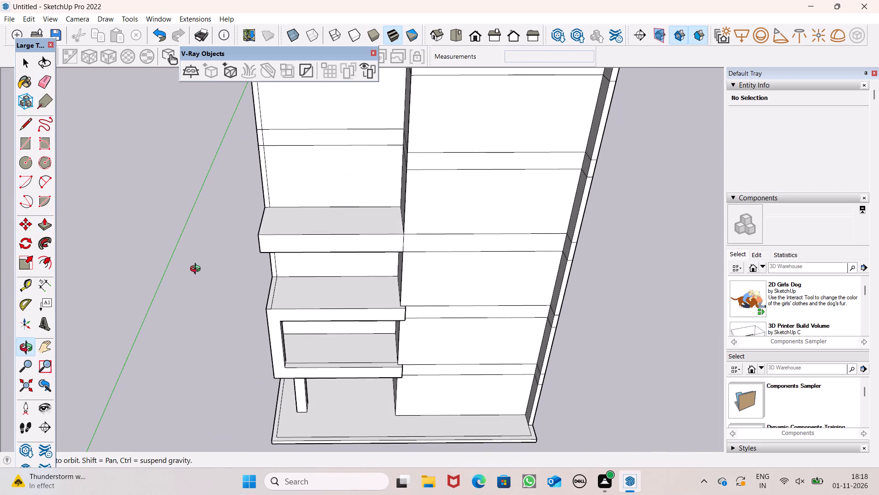
{"action": "middle_click_drag", "start_coordinate": [197, 270], "coordinate": [198, 269]}
{"action": "scroll", "coordinate": [181, 236], "scroll_direction": "down", "scroll_amount": 2}
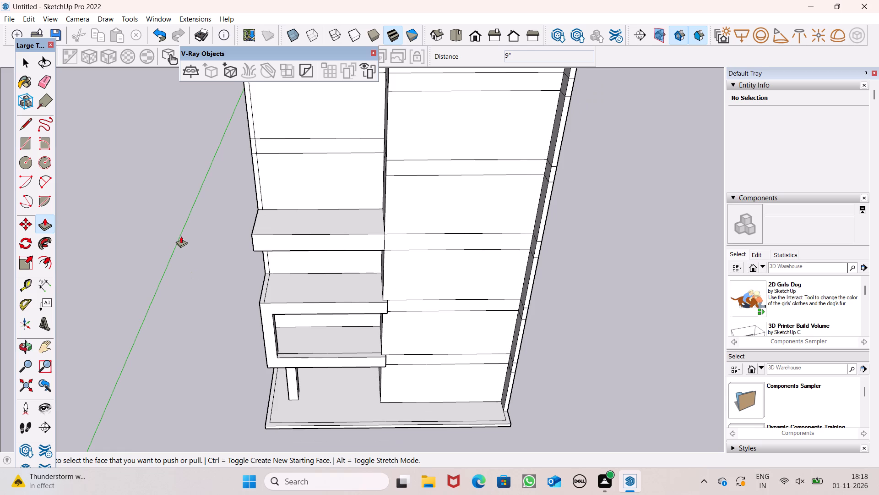
{"action": "scroll", "coordinate": [360, 206], "scroll_direction": "down", "scroll_amount": 3}
{"action": "middle_click_drag", "start_coordinate": [384, 282], "coordinate": [379, 257]}
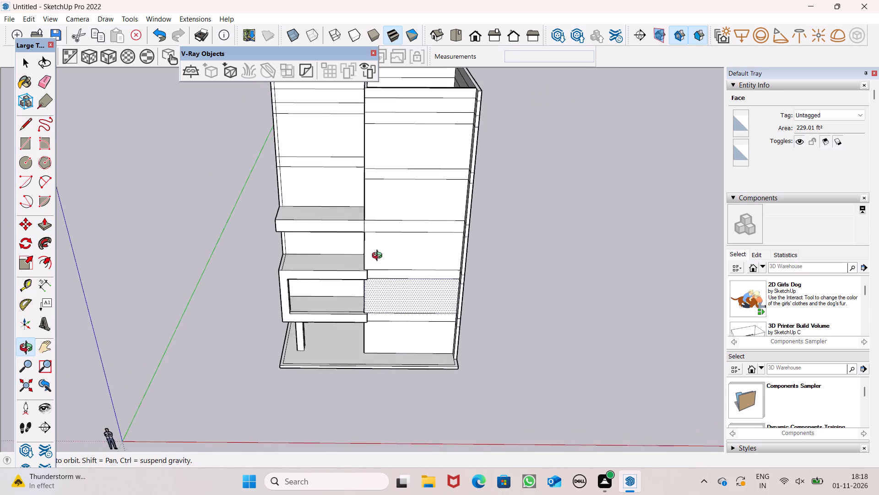
{"action": "middle_click_drag", "start_coordinate": [379, 257], "coordinate": [416, 282]}
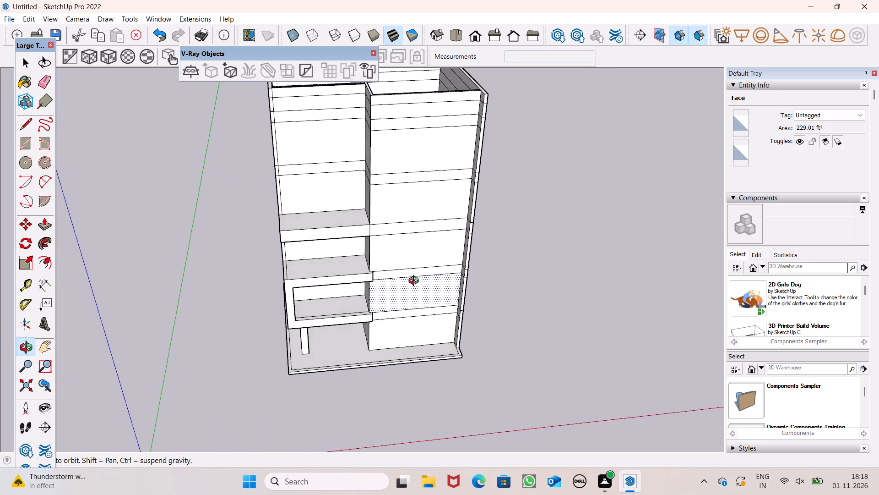
{"action": "middle_click_drag", "start_coordinate": [416, 282], "coordinate": [390, 241]}
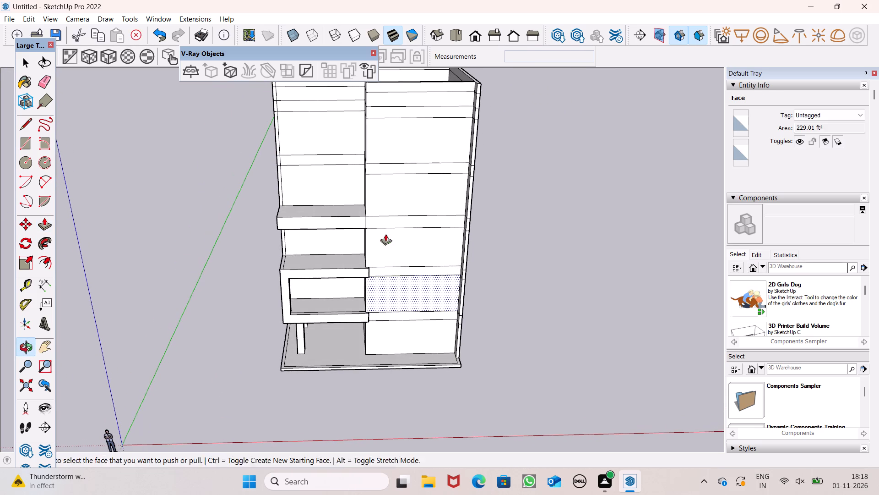
{"action": "middle_click", "coordinate": [385, 232]}
Erase the four horizontal band lines across the main front facade beside the terrace frame's upper and lower slabs.
{"action": "left_click", "coordinate": [41, 79]}
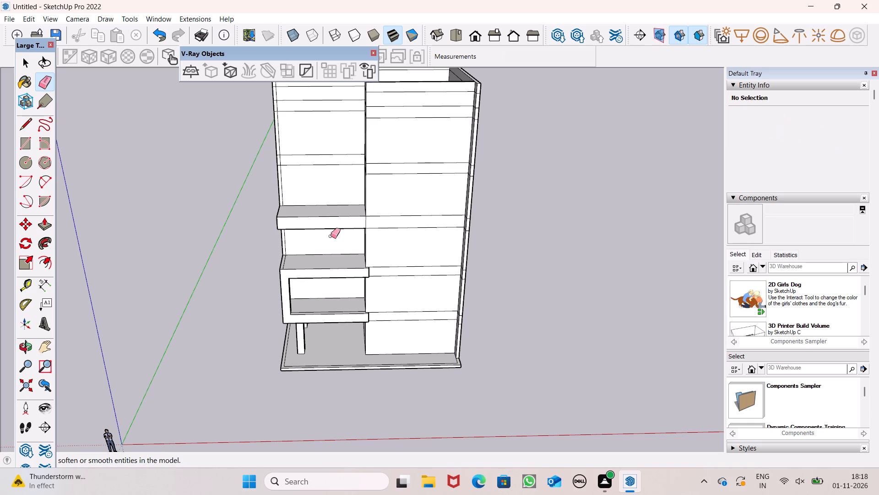
{"action": "left_click_drag", "start_coordinate": [409, 260], "coordinate": [405, 334]}
{"action": "middle_click_drag", "start_coordinate": [423, 302], "coordinate": [460, 302]}
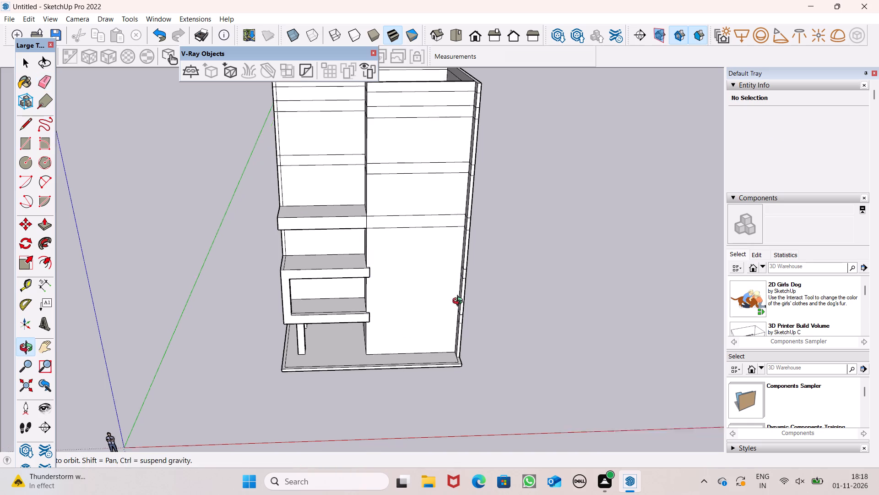
Erase the four short band lines on the side wall's inner return face at the two terrace frame slab levels.
{"action": "middle_click_drag", "start_coordinate": [460, 302], "coordinate": [641, 269]}
{"action": "scroll", "coordinate": [429, 225], "scroll_direction": "up", "scroll_amount": 14}
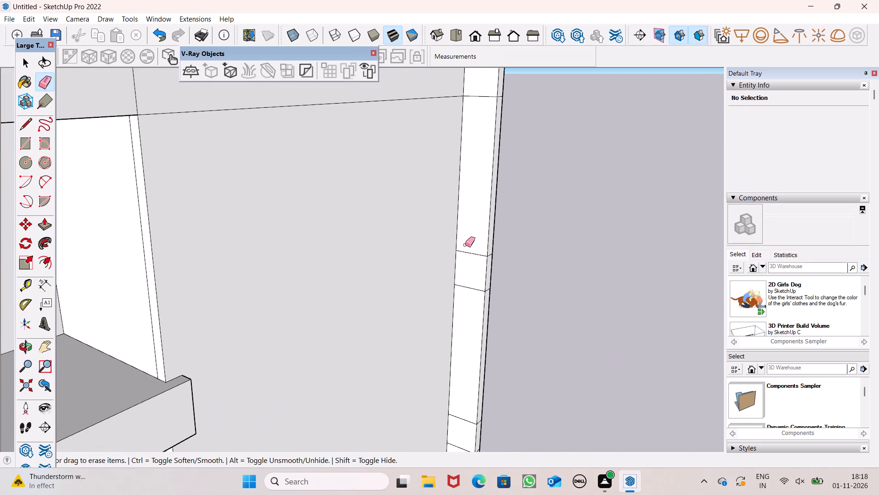
{"action": "left_click_drag", "start_coordinate": [474, 245], "coordinate": [464, 298]}
{"action": "scroll", "coordinate": [460, 192], "scroll_direction": "down", "scroll_amount": 3}
{"action": "scroll", "coordinate": [451, 379], "scroll_direction": "up", "scroll_amount": 4}
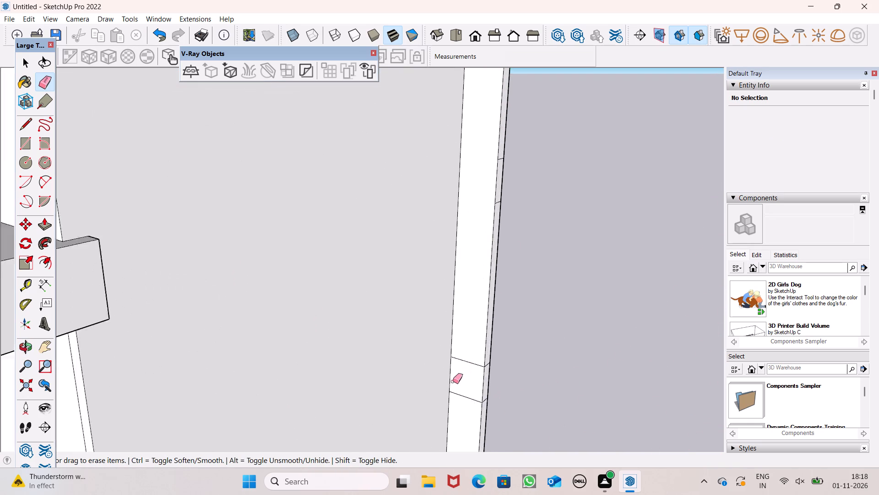
{"action": "scroll", "coordinate": [453, 381], "scroll_direction": "up", "scroll_amount": 2}
{"action": "left_click_drag", "start_coordinate": [479, 351], "coordinate": [471, 396]}
{"action": "scroll", "coordinate": [453, 201], "scroll_direction": "down", "scroll_amount": 5}
Erase the four short band lines on the side wall's narrow front edge at the two terrace frame slab levels.
{"action": "middle_click_drag", "start_coordinate": [471, 298], "coordinate": [355, 252]}
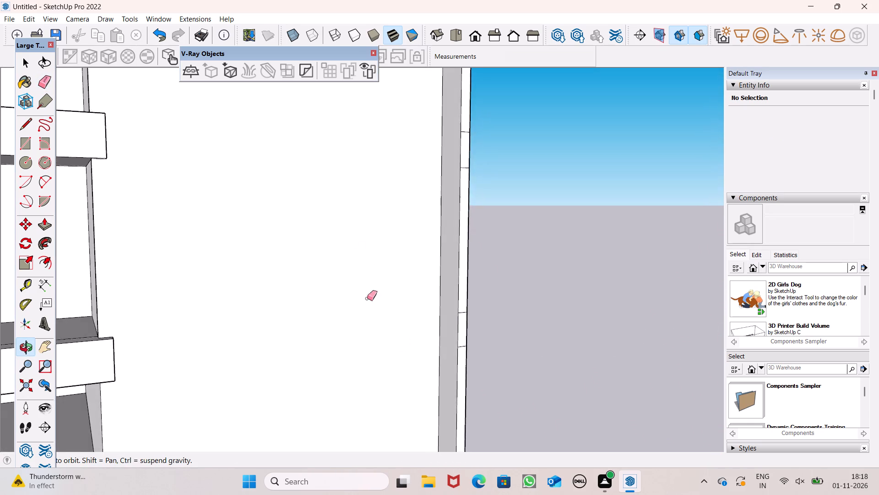
{"action": "scroll", "coordinate": [429, 368], "scroll_direction": "up", "scroll_amount": 8}
{"action": "scroll", "coordinate": [464, 323], "scroll_direction": "up", "scroll_amount": 6}
{"action": "left_click_drag", "start_coordinate": [453, 332], "coordinate": [453, 344]}
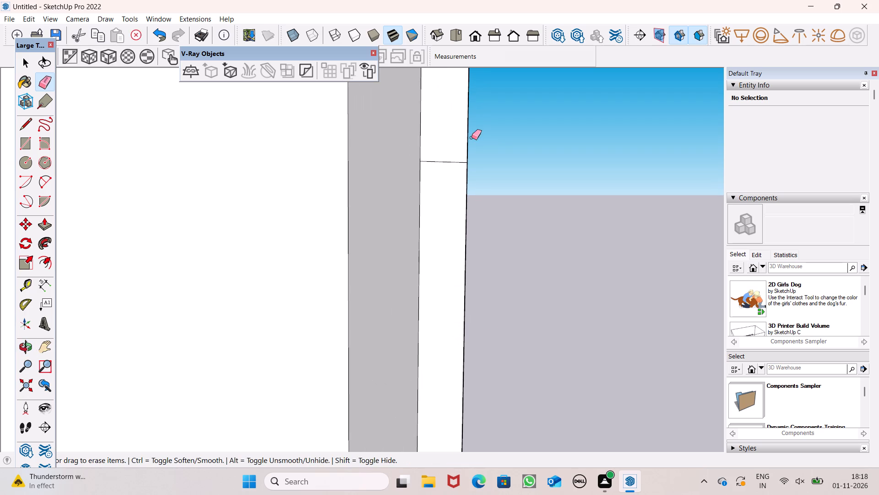
{"action": "left_click_drag", "start_coordinate": [439, 151], "coordinate": [439, 169]}
{"action": "scroll", "coordinate": [448, 211], "scroll_direction": "down", "scroll_amount": 14}
{"action": "scroll", "coordinate": [457, 346], "scroll_direction": "down", "scroll_amount": 5}
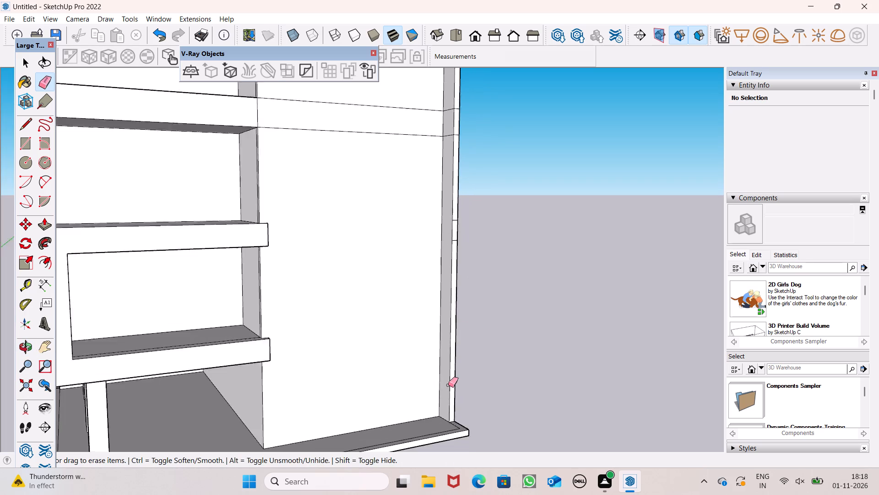
{"action": "scroll", "coordinate": [448, 385], "scroll_direction": "down", "scroll_amount": 3}
{"action": "scroll", "coordinate": [479, 172], "scroll_direction": "up", "scroll_amount": 6}
{"action": "scroll", "coordinate": [425, 298], "scroll_direction": "up", "scroll_amount": 6}
{"action": "left_click_drag", "start_coordinate": [436, 270], "coordinate": [433, 266]}
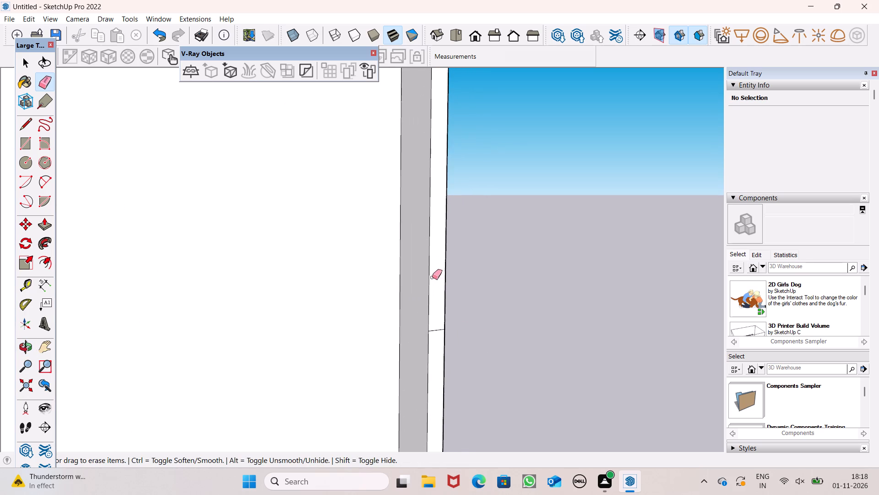
{"action": "left_click_drag", "start_coordinate": [443, 325], "coordinate": [441, 329]}
{"action": "scroll", "coordinate": [413, 289], "scroll_direction": "down", "scroll_amount": 7}
Examine the front facade, its terraces and the side wall from the front, above and both sides.
{"action": "middle_click_drag", "start_coordinate": [334, 282], "coordinate": [440, 369]}
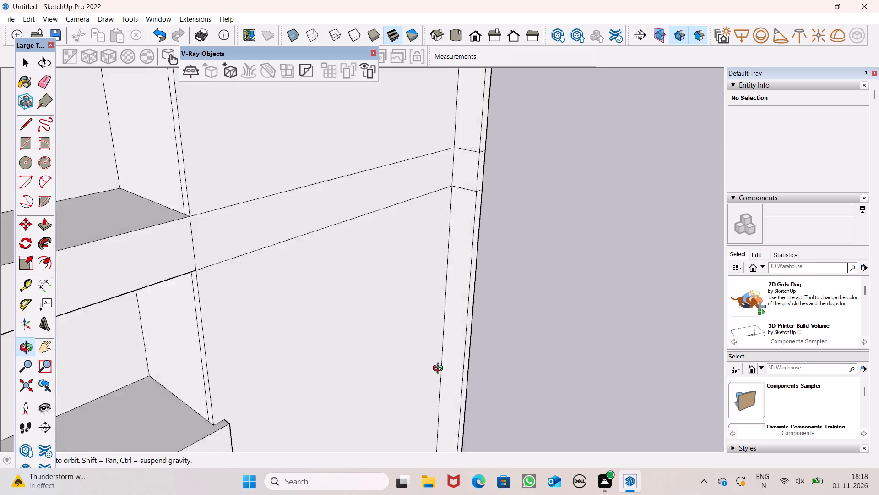
{"action": "middle_click_drag", "start_coordinate": [440, 369], "coordinate": [569, 441]}
{"action": "scroll", "coordinate": [363, 249], "scroll_direction": "down", "scroll_amount": 4}
{"action": "middle_click_drag", "start_coordinate": [352, 291], "coordinate": [218, 272]}
{"action": "scroll", "coordinate": [213, 269], "scroll_direction": "up", "scroll_amount": 1}
{"action": "scroll", "coordinate": [266, 254], "scroll_direction": "down", "scroll_amount": 6}
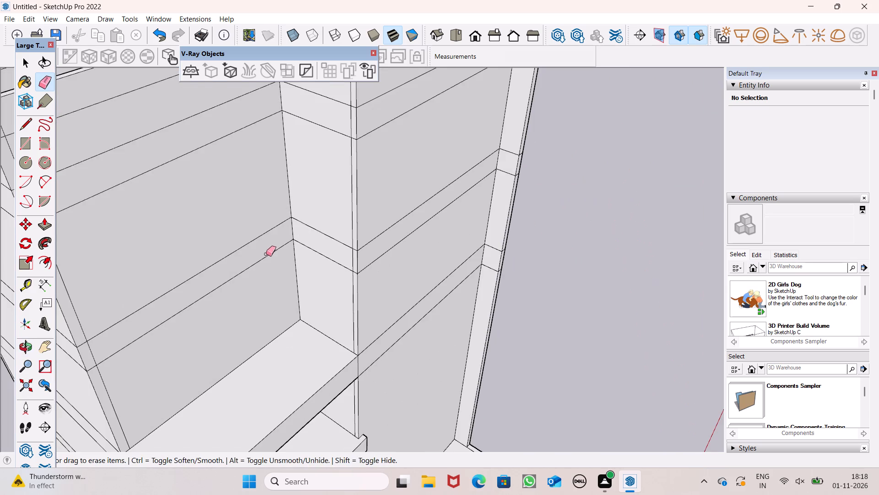
{"action": "scroll", "coordinate": [287, 254], "scroll_direction": "down", "scroll_amount": 6}
{"action": "middle_click_drag", "start_coordinate": [342, 259], "coordinate": [233, 206]}
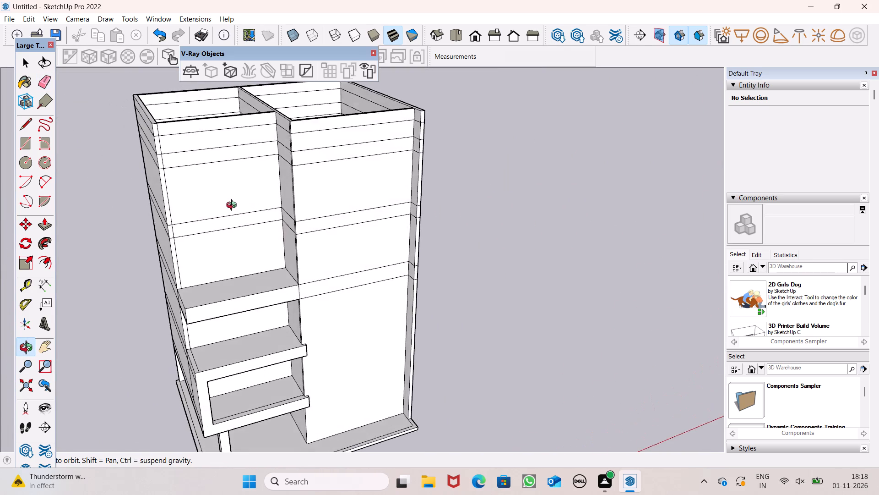
{"action": "middle_click_drag", "start_coordinate": [233, 206], "coordinate": [142, 233]}
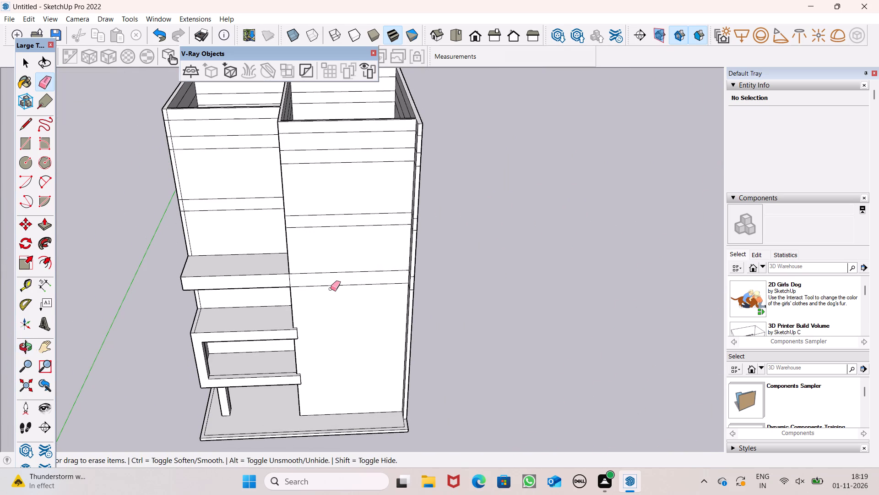
{"action": "middle_click_drag", "start_coordinate": [366, 294], "coordinate": [403, 269]}
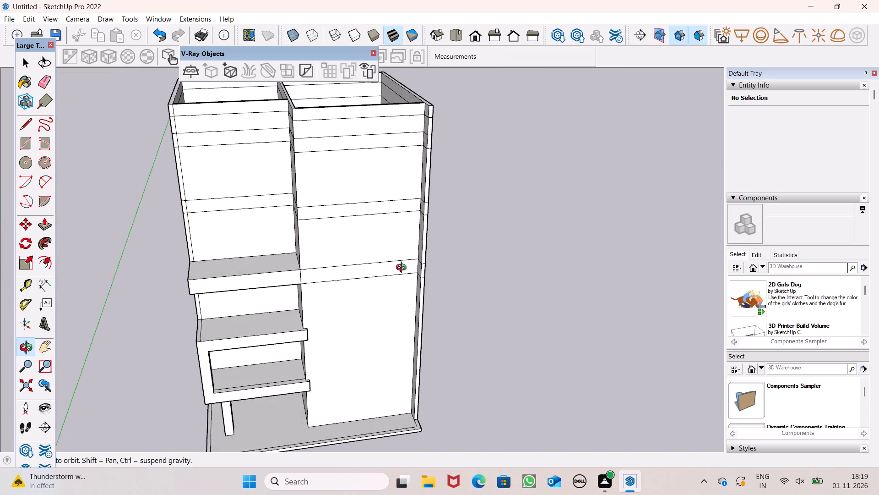
{"action": "middle_click_drag", "start_coordinate": [403, 269], "coordinate": [326, 200]}
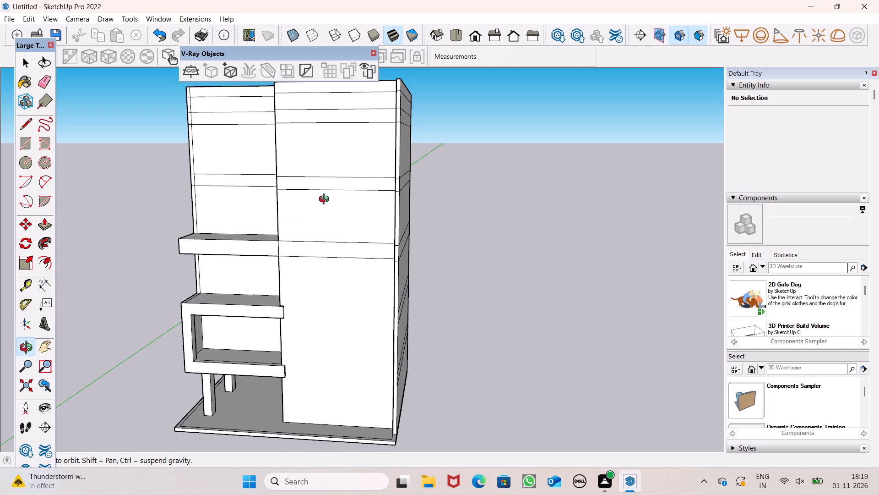
{"action": "middle_click_drag", "start_coordinate": [326, 200], "coordinate": [380, 252]}
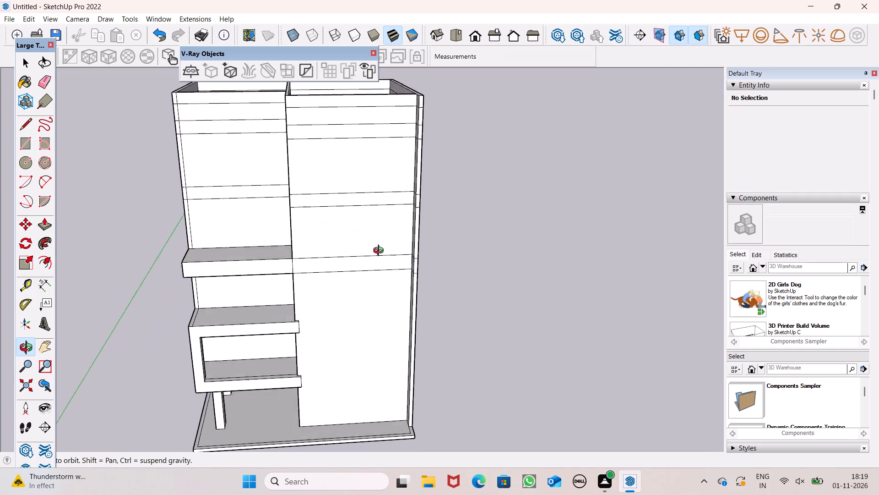
{"action": "middle_click_drag", "start_coordinate": [380, 252], "coordinate": [556, 273]}
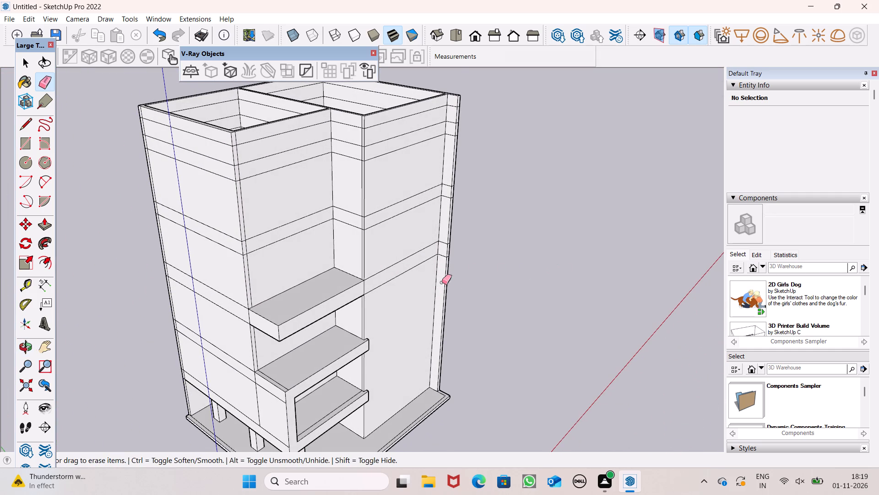
Erase the two band lines on both the side wall's return face and front edge at the upper projecting slab's level.
{"action": "scroll", "coordinate": [423, 268], "scroll_direction": "up", "scroll_amount": 9}
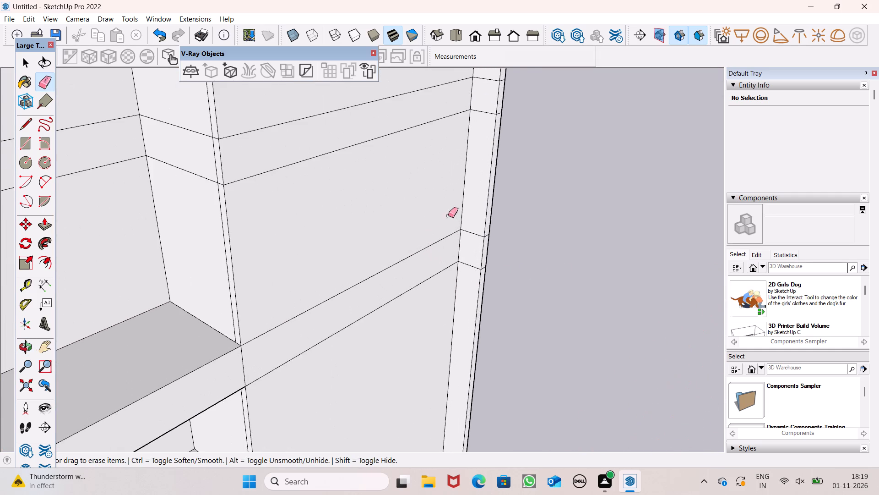
{"action": "scroll", "coordinate": [457, 223], "scroll_direction": "up", "scroll_amount": 7}
{"action": "left_click_drag", "start_coordinate": [477, 229], "coordinate": [469, 306]}
{"action": "scroll", "coordinate": [447, 205], "scroll_direction": "down", "scroll_amount": 4}
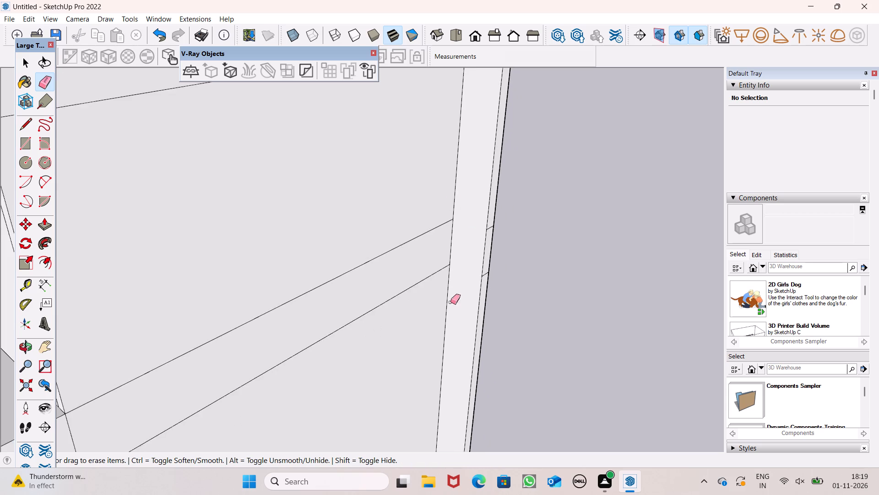
{"action": "middle_click_drag", "start_coordinate": [459, 295], "coordinate": [259, 324]}
{"action": "scroll", "coordinate": [271, 266], "scroll_direction": "up", "scroll_amount": 5}
{"action": "left_click_drag", "start_coordinate": [271, 269], "coordinate": [271, 273]}
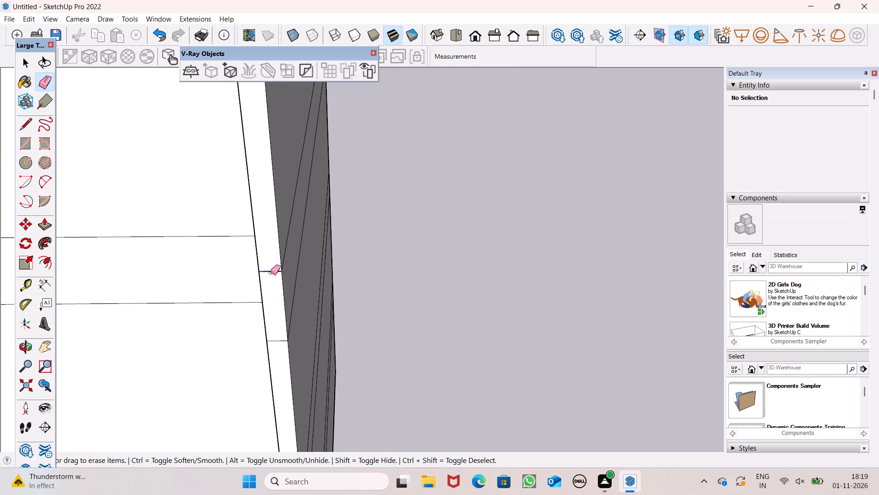
{"action": "left_click_drag", "start_coordinate": [271, 273], "coordinate": [271, 287]}
{"action": "left_click", "coordinate": [277, 339]}
{"action": "scroll", "coordinate": [356, 282], "scroll_direction": "down", "scroll_amount": 7}
Erase the three topmost band lines on both the side wall's return face and its narrow front edge.
{"action": "middle_click_drag", "start_coordinate": [353, 313], "coordinate": [483, 285]}
{"action": "scroll", "coordinate": [541, 246], "scroll_direction": "down", "scroll_amount": 6}
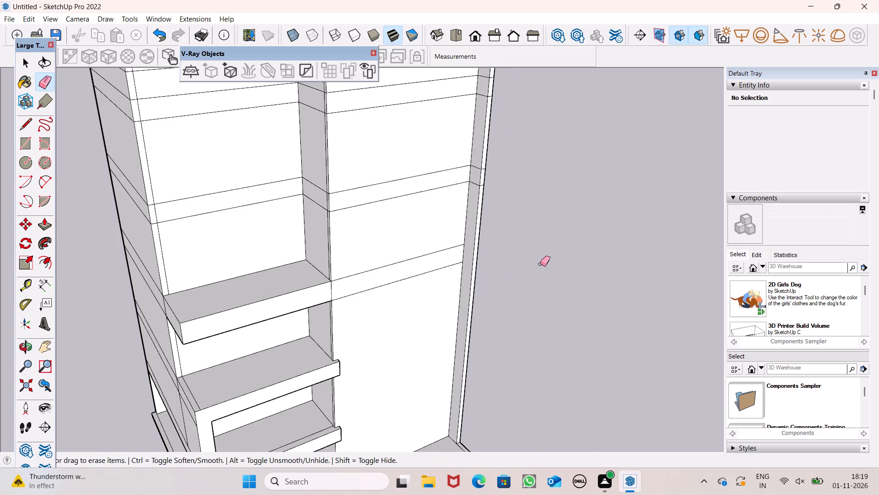
{"action": "scroll", "coordinate": [560, 254], "scroll_direction": "down", "scroll_amount": 5}
{"action": "middle_click_drag", "start_coordinate": [607, 281], "coordinate": [485, 313]}
{"action": "scroll", "coordinate": [500, 232], "scroll_direction": "up", "scroll_amount": 4}
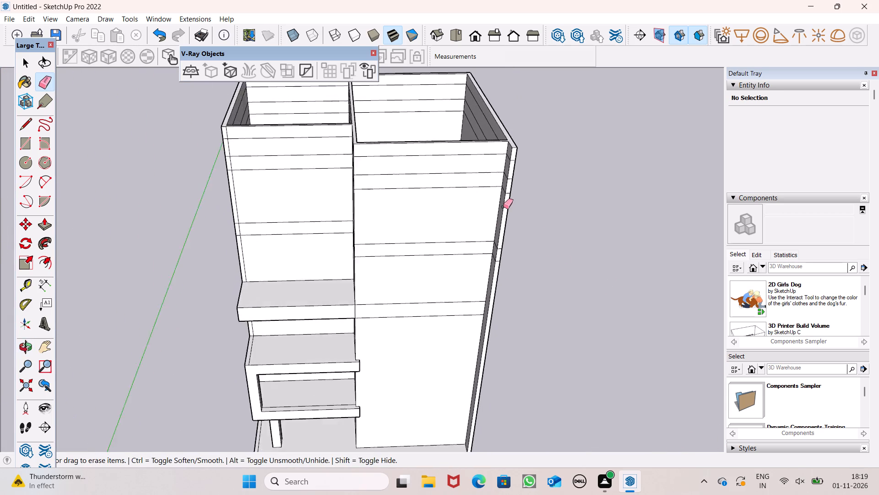
{"action": "scroll", "coordinate": [503, 207], "scroll_direction": "up", "scroll_amount": 3}
{"action": "scroll", "coordinate": [490, 211], "scroll_direction": "down", "scroll_amount": 6}
{"action": "scroll", "coordinate": [538, 142], "scroll_direction": "up", "scroll_amount": 6}
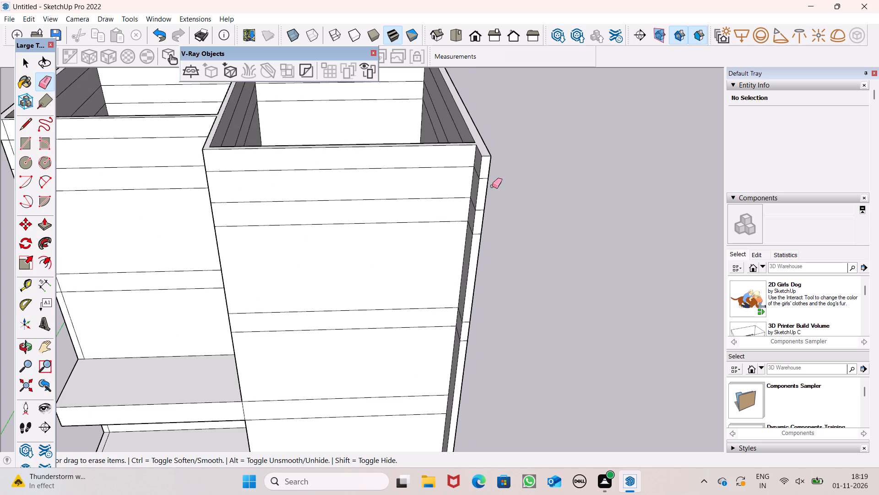
{"action": "scroll", "coordinate": [465, 202], "scroll_direction": "up", "scroll_amount": 6}
{"action": "middle_click_drag", "start_coordinate": [485, 169], "coordinate": [616, 171]}
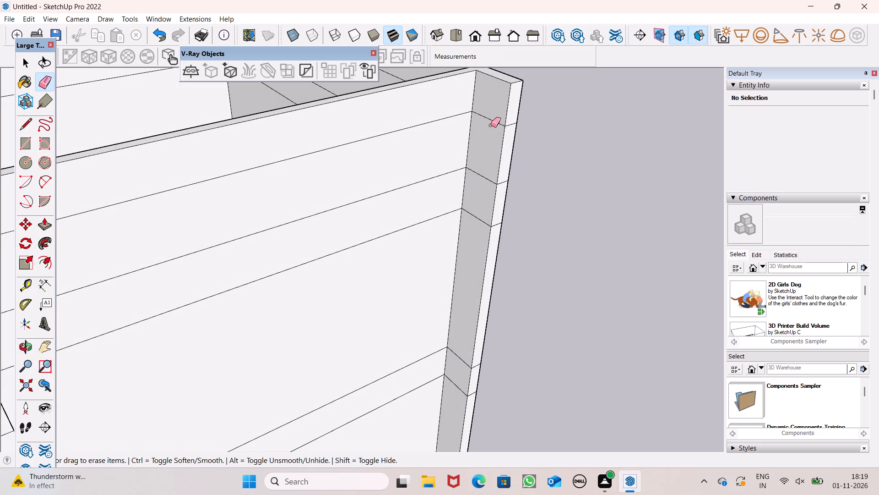
{"action": "left_click_drag", "start_coordinate": [491, 114], "coordinate": [475, 227]}
{"action": "left_click_drag", "start_coordinate": [509, 123], "coordinate": [510, 129]}
{"action": "left_click_drag", "start_coordinate": [501, 180], "coordinate": [502, 192]}
{"action": "left_click_drag", "start_coordinate": [499, 213], "coordinate": [496, 228]}
Erase the pair of band lines midway up the upper storeys on the side wall's return face and front edge.
{"action": "scroll", "coordinate": [484, 133], "scroll_direction": "down", "scroll_amount": 5}
{"action": "scroll", "coordinate": [471, 436], "scroll_direction": "up", "scroll_amount": 7}
{"action": "left_click_drag", "start_coordinate": [467, 154], "coordinate": [466, 231]}
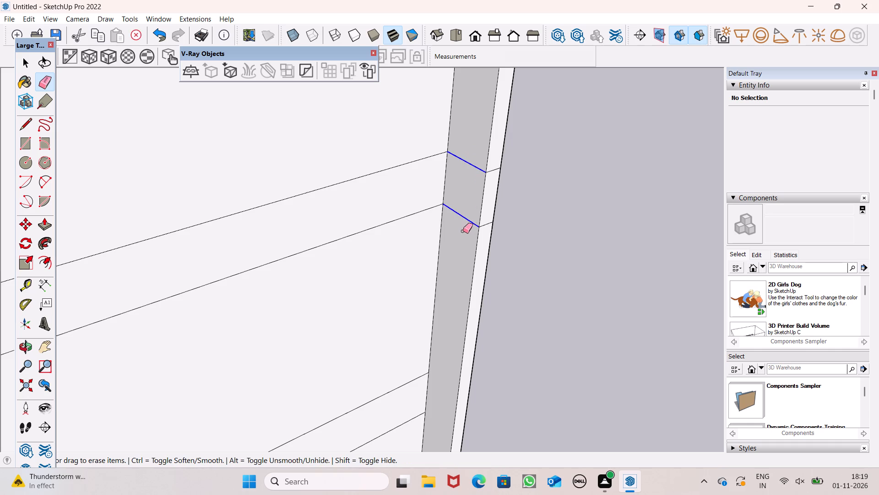
{"action": "middle_click_drag", "start_coordinate": [490, 252], "coordinate": [390, 283]}
{"action": "scroll", "coordinate": [445, 227], "scroll_direction": "up", "scroll_amount": 5}
{"action": "scroll", "coordinate": [488, 206], "scroll_direction": "up", "scroll_amount": 3}
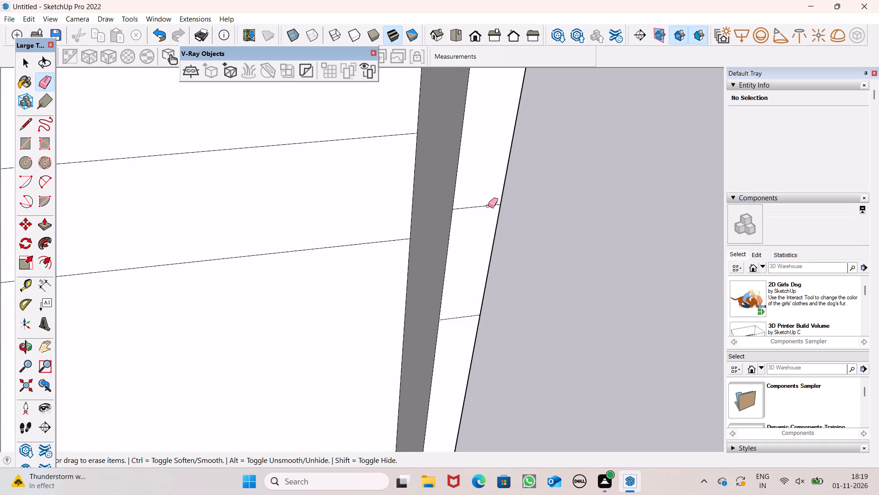
{"action": "left_click_drag", "start_coordinate": [470, 205], "coordinate": [445, 355]}
Examine the whole front of the building and its projecting slabs from the front and above.
{"action": "scroll", "coordinate": [482, 258], "scroll_direction": "down", "scroll_amount": 15}
{"action": "scroll", "coordinate": [423, 186], "scroll_direction": "down", "scroll_amount": 5}
{"action": "key", "text": "space"}
{"action": "scroll", "coordinate": [536, 291], "scroll_direction": "down", "scroll_amount": 5}
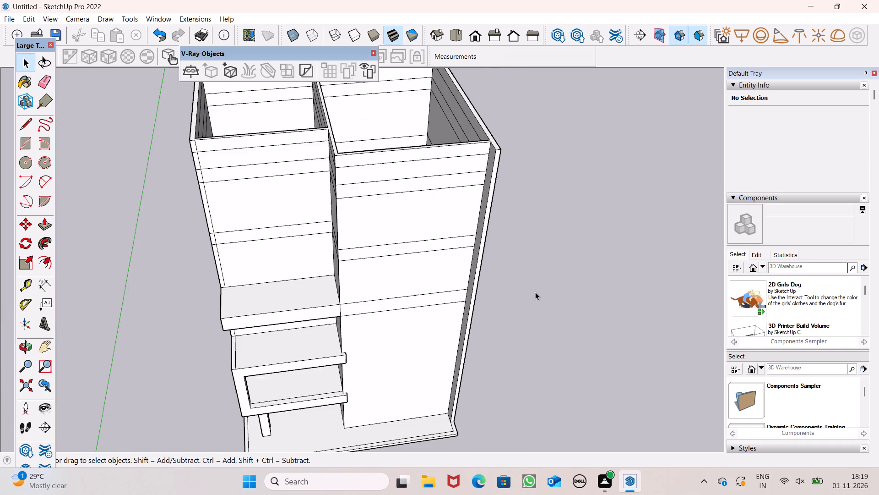
{"action": "middle_click_drag", "start_coordinate": [537, 295], "coordinate": [535, 218]}
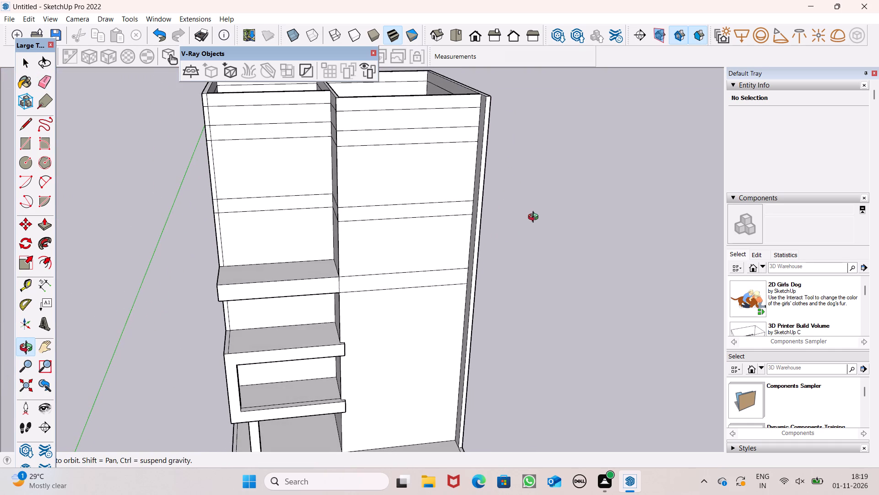
{"action": "middle_click_drag", "start_coordinate": [535, 218], "coordinate": [538, 234]}
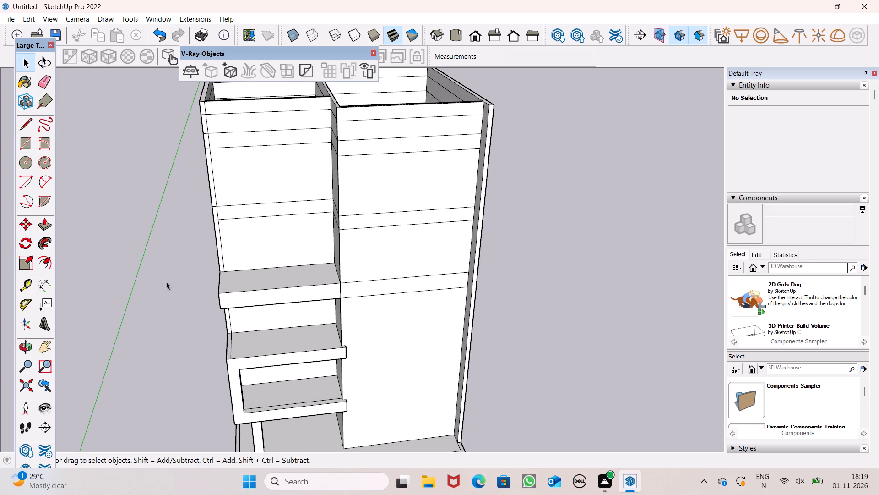
{"action": "scroll", "coordinate": [341, 281], "scroll_direction": "down", "scroll_amount": 1}
{"action": "middle_click_drag", "start_coordinate": [393, 292], "coordinate": [391, 329]}
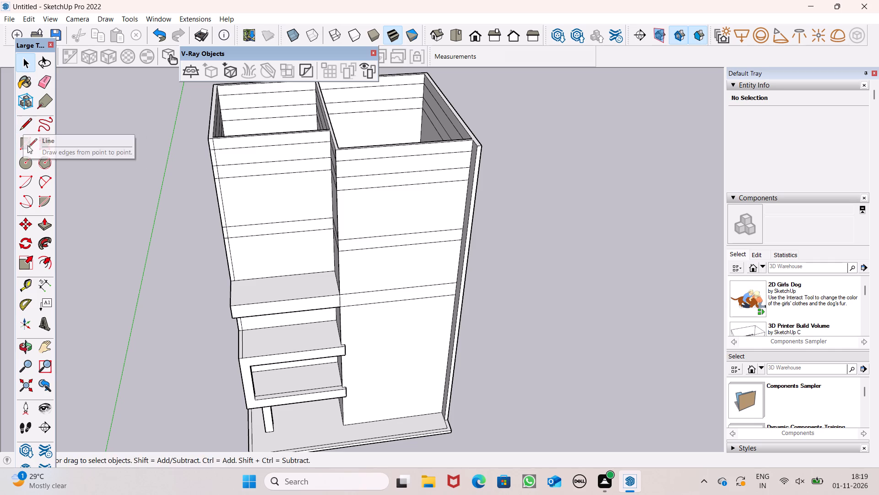
{"action": "scroll", "coordinate": [134, 220], "scroll_direction": "down", "scroll_amount": 2}
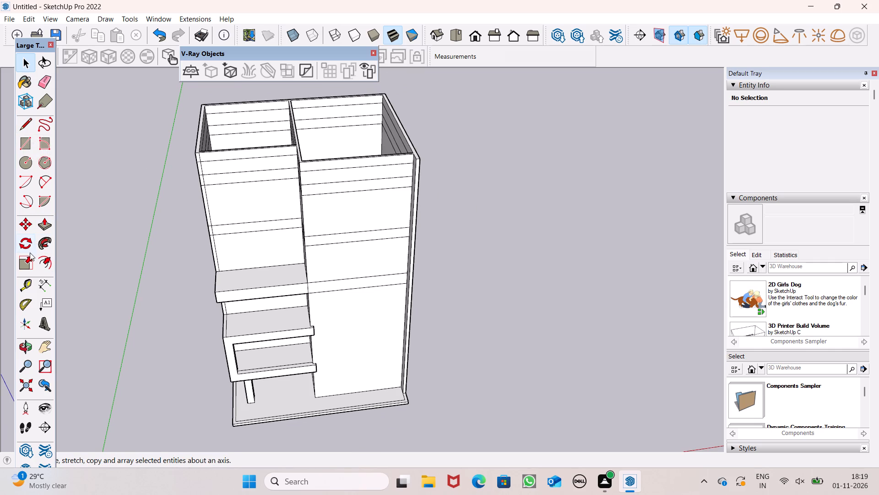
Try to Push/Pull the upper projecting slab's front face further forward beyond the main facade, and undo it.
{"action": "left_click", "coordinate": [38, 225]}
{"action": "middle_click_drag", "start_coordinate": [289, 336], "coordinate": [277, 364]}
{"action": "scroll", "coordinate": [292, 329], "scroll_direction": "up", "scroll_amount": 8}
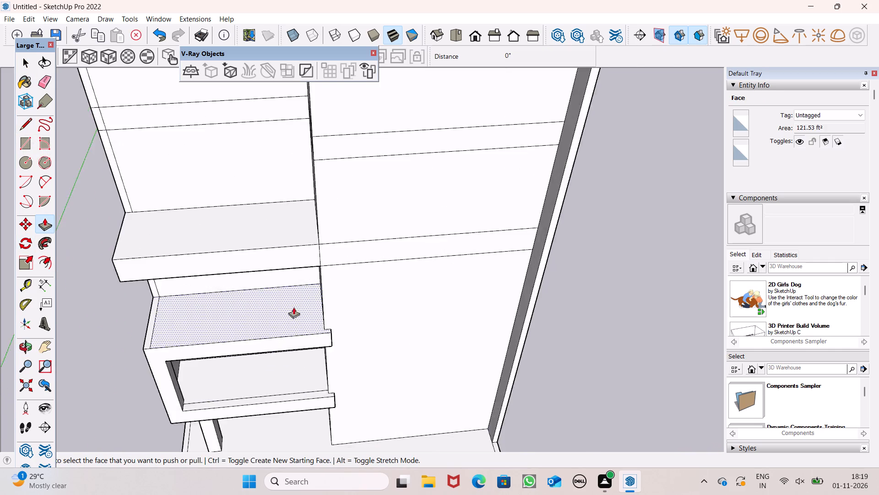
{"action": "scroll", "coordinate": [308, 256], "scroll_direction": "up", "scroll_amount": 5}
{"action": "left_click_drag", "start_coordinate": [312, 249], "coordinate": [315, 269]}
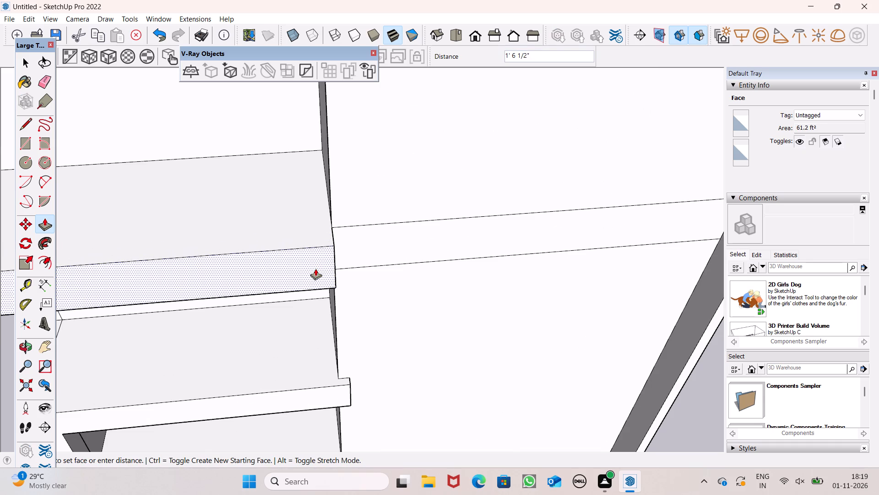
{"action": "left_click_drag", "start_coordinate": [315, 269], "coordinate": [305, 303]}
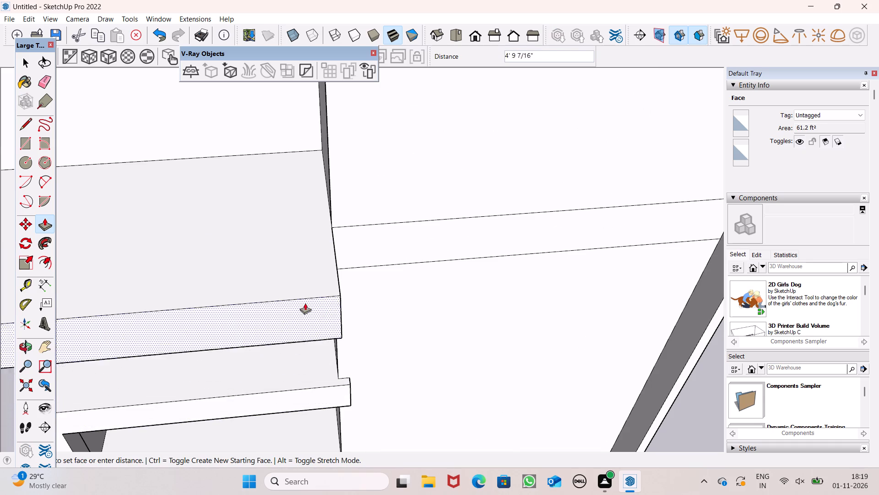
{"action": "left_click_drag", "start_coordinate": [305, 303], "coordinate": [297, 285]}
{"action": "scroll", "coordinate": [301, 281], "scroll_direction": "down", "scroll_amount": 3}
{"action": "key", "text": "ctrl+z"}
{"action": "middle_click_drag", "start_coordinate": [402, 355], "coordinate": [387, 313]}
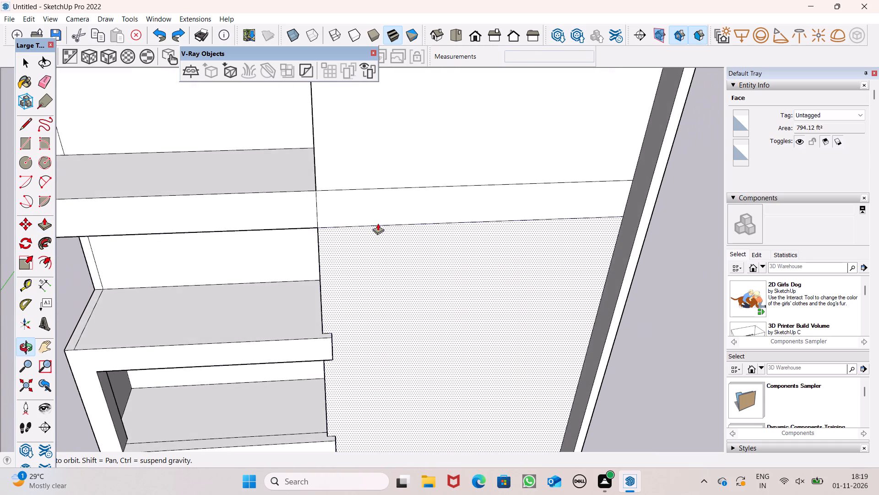
Push/Pull the upper projecting slab's front face forward in two passes beyond the main facade, the last by 10 1/8".
{"action": "scroll", "coordinate": [380, 226], "scroll_direction": "down", "scroll_amount": 5}
{"action": "left_click_drag", "start_coordinate": [326, 221], "coordinate": [327, 238]}
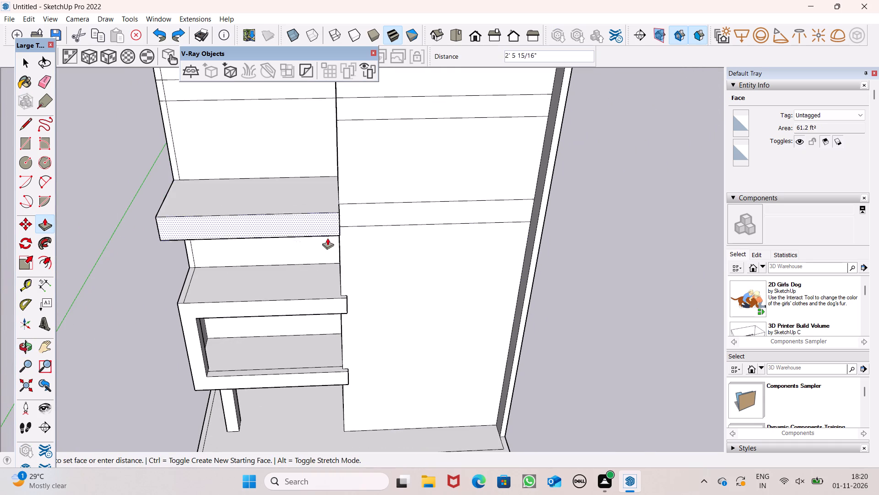
{"action": "left_click_drag", "start_coordinate": [327, 238], "coordinate": [341, 299]}
{"action": "middle_click_drag", "start_coordinate": [360, 286], "coordinate": [351, 287]}
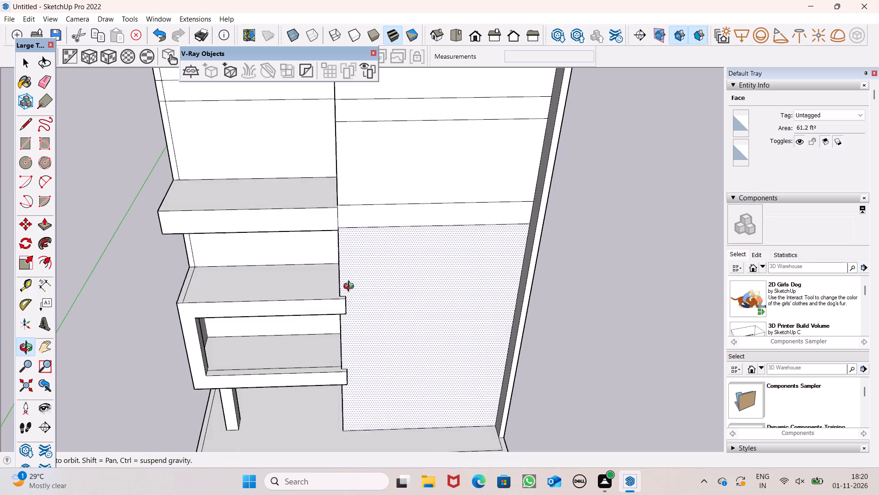
{"action": "middle_click_drag", "start_coordinate": [351, 287], "coordinate": [207, 306]}
{"action": "scroll", "coordinate": [259, 284], "scroll_direction": "up", "scroll_amount": 3}
{"action": "left_click_drag", "start_coordinate": [279, 291], "coordinate": [276, 299]}
{"action": "left_click_drag", "start_coordinate": [264, 186], "coordinate": [283, 289]}
Push/Pull the main facade's band beside the upper slab forward 1' 4 7/8", flush with the slab's front face.
{"action": "scroll", "coordinate": [275, 281], "scroll_direction": "down", "scroll_amount": 4}
{"action": "middle_click_drag", "start_coordinate": [298, 304], "coordinate": [417, 222]}
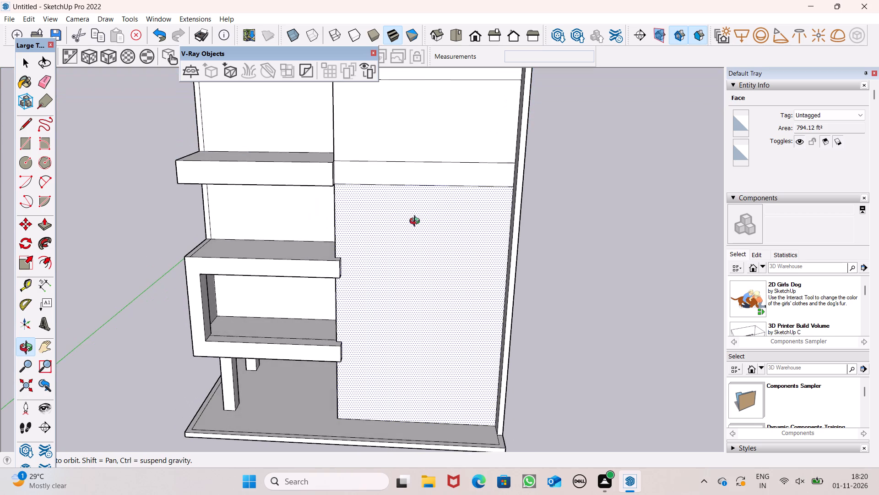
{"action": "middle_click_drag", "start_coordinate": [417, 222], "coordinate": [417, 223]}
{"action": "middle_click_drag", "start_coordinate": [407, 280], "coordinate": [418, 317]}
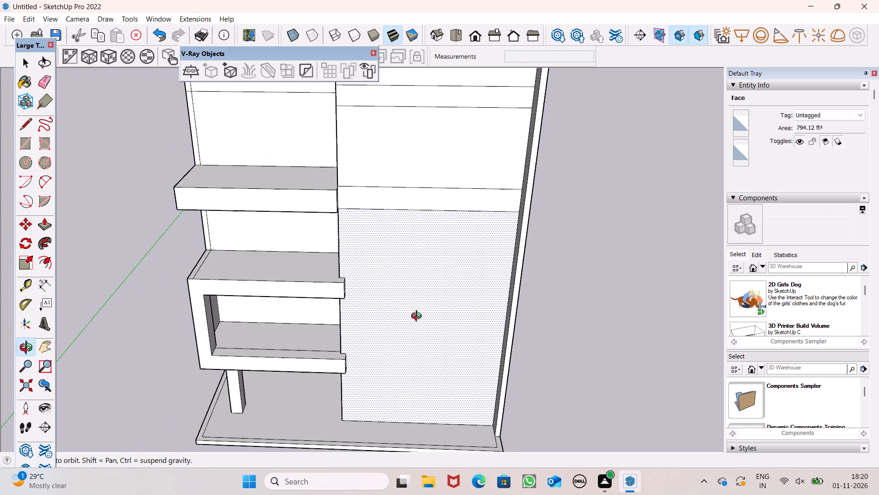
{"action": "middle_click_drag", "start_coordinate": [418, 317], "coordinate": [418, 312]}
{"action": "scroll", "coordinate": [321, 223], "scroll_direction": "down", "scroll_amount": 5}
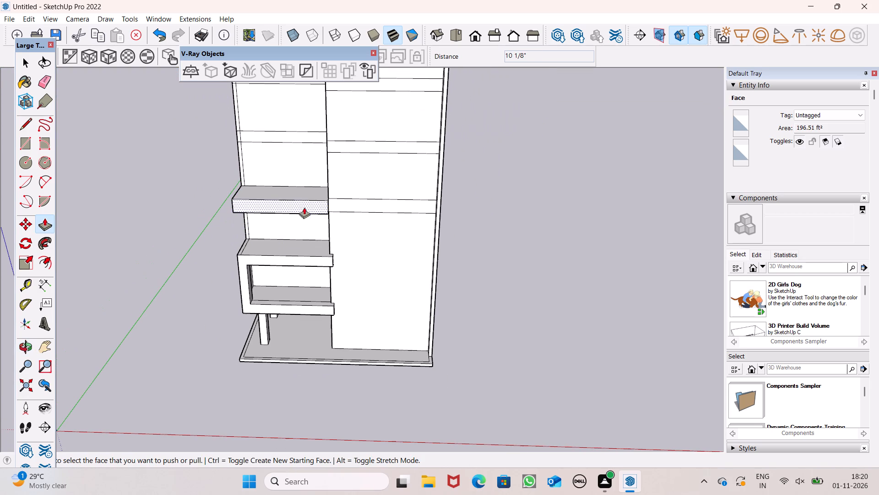
{"action": "scroll", "coordinate": [324, 183], "scroll_direction": "down", "scroll_amount": 2}
{"action": "middle_click_drag", "start_coordinate": [336, 198], "coordinate": [324, 224]}
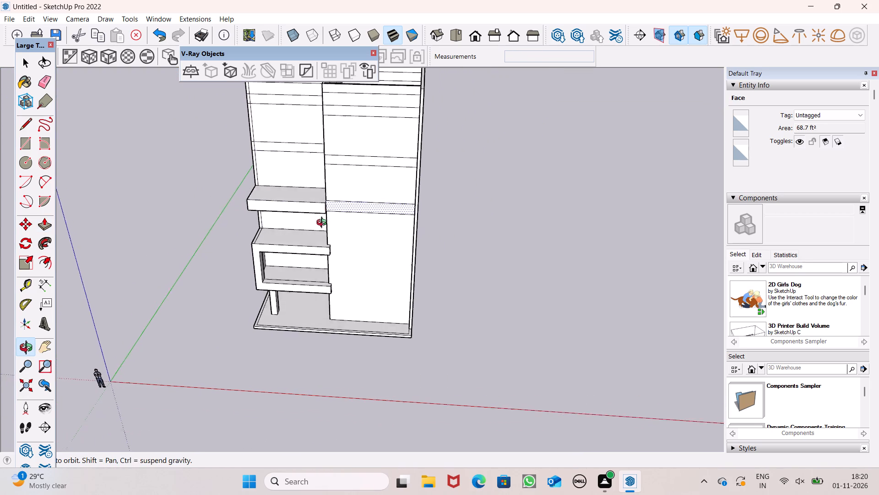
{"action": "middle_click_drag", "start_coordinate": [324, 224], "coordinate": [289, 285]}
{"action": "scroll", "coordinate": [325, 216], "scroll_direction": "up", "scroll_amount": 14}
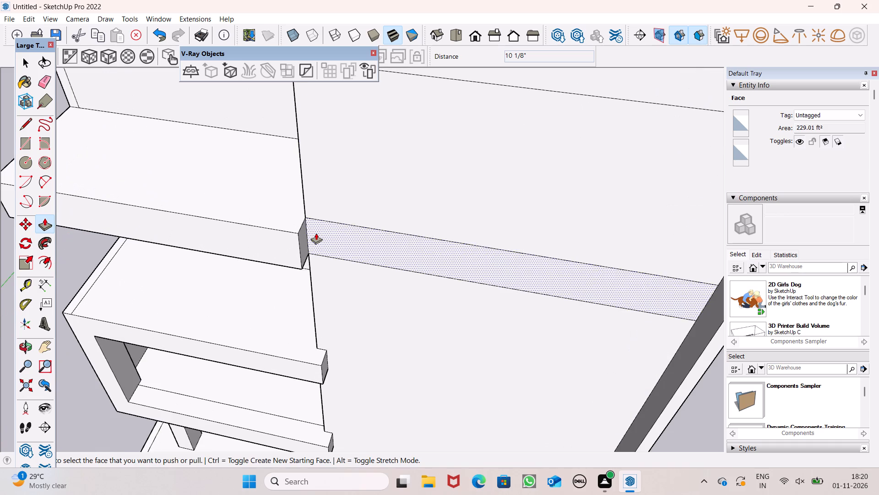
{"action": "left_click_drag", "start_coordinate": [316, 233], "coordinate": [291, 235]}
Examine the extended slab band across the front and the remaining band lines on the upper storeys.
{"action": "scroll", "coordinate": [269, 194], "scroll_direction": "down", "scroll_amount": 6}
{"action": "middle_click_drag", "start_coordinate": [320, 245], "coordinate": [407, 183]}
{"action": "scroll", "coordinate": [401, 187], "scroll_direction": "up", "scroll_amount": 1}
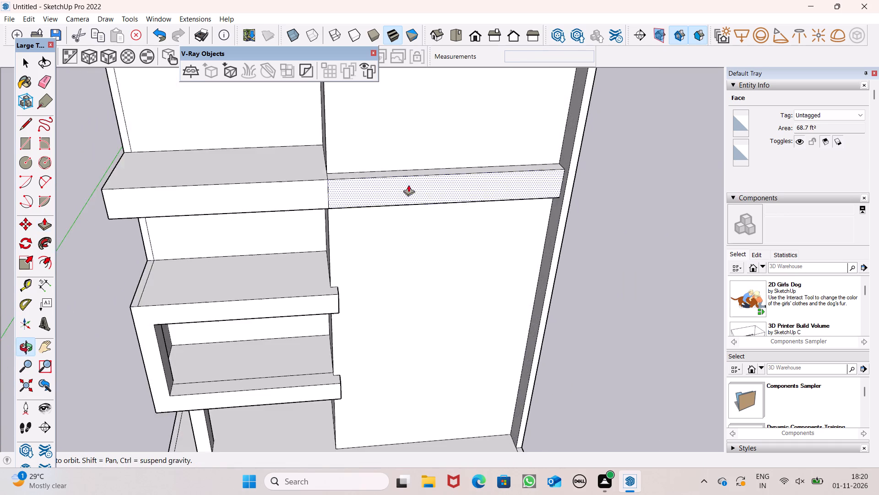
{"action": "scroll", "coordinate": [357, 222], "scroll_direction": "down", "scroll_amount": 12}
{"action": "middle_click_drag", "start_coordinate": [354, 180], "coordinate": [352, 115]}
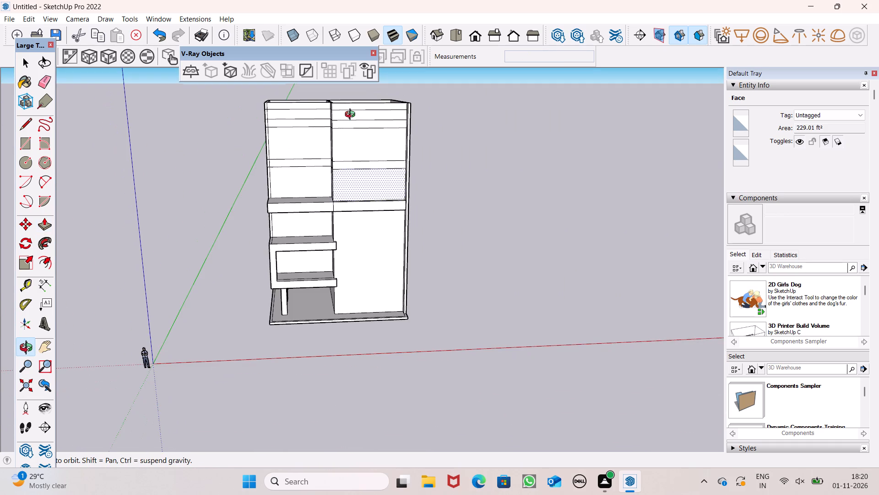
{"action": "middle_click_drag", "start_coordinate": [352, 115], "coordinate": [353, 118]}
{"action": "scroll", "coordinate": [353, 118], "scroll_direction": "up", "scroll_amount": 1}
{"action": "middle_click_drag", "start_coordinate": [359, 142], "coordinate": [380, 142]}
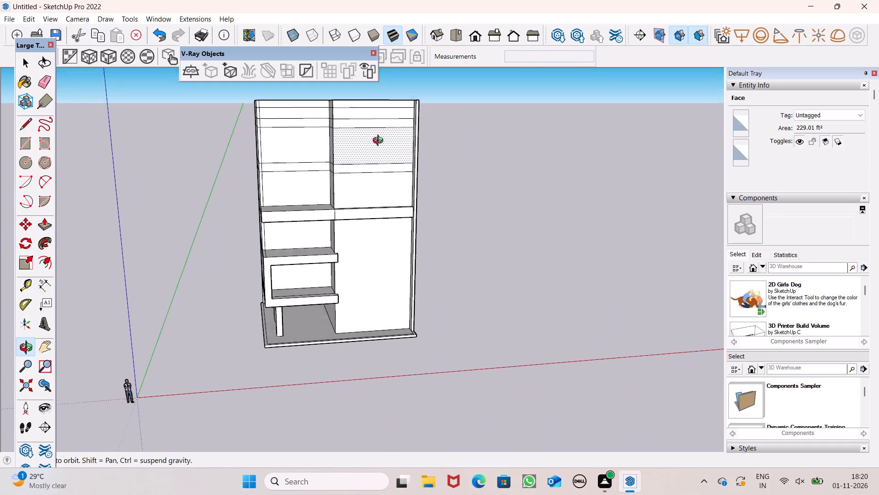
{"action": "middle_click_drag", "start_coordinate": [380, 142], "coordinate": [379, 166]}
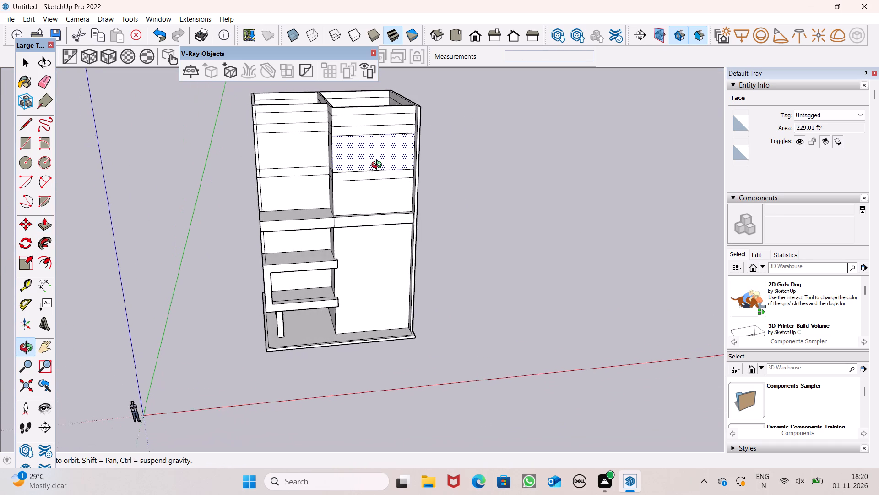
{"action": "middle_click_drag", "start_coordinate": [379, 166], "coordinate": [385, 163]}
Erase the short vertical line beside the outer corner in the topmost band of the terrace bay's front wall.
{"action": "scroll", "coordinate": [290, 103], "scroll_direction": "up", "scroll_amount": 7}
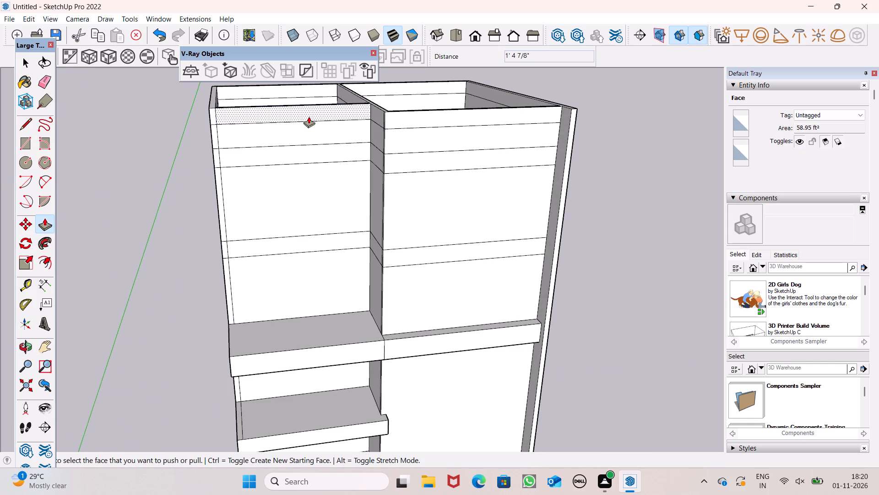
{"action": "middle_click_drag", "start_coordinate": [363, 138], "coordinate": [510, 190]}
{"action": "scroll", "coordinate": [510, 190], "scroll_direction": "up", "scroll_amount": 1}
{"action": "scroll", "coordinate": [281, 176], "scroll_direction": "up", "scroll_amount": 2}
{"action": "scroll", "coordinate": [370, 127], "scroll_direction": "down", "scroll_amount": 4}
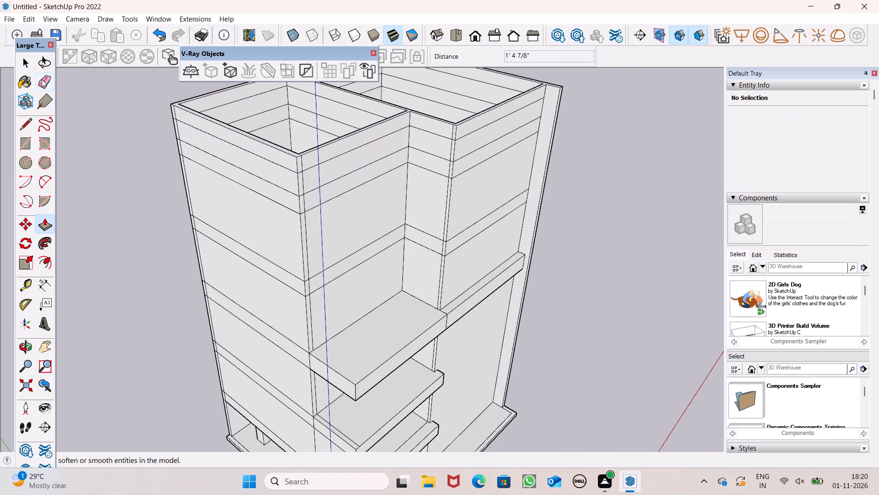
{"action": "left_click", "coordinate": [42, 79]}
{"action": "scroll", "coordinate": [271, 133], "scroll_direction": "up", "scroll_amount": 5}
{"action": "left_click_drag", "start_coordinate": [326, 178], "coordinate": [326, 174]}
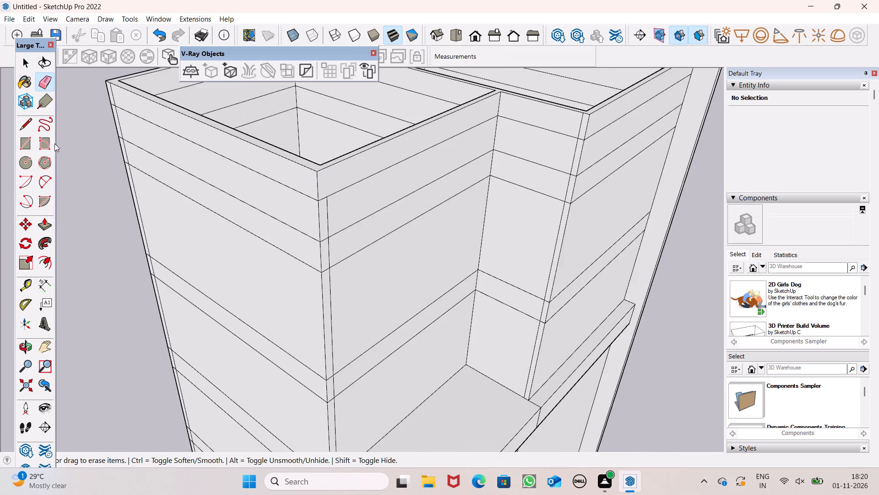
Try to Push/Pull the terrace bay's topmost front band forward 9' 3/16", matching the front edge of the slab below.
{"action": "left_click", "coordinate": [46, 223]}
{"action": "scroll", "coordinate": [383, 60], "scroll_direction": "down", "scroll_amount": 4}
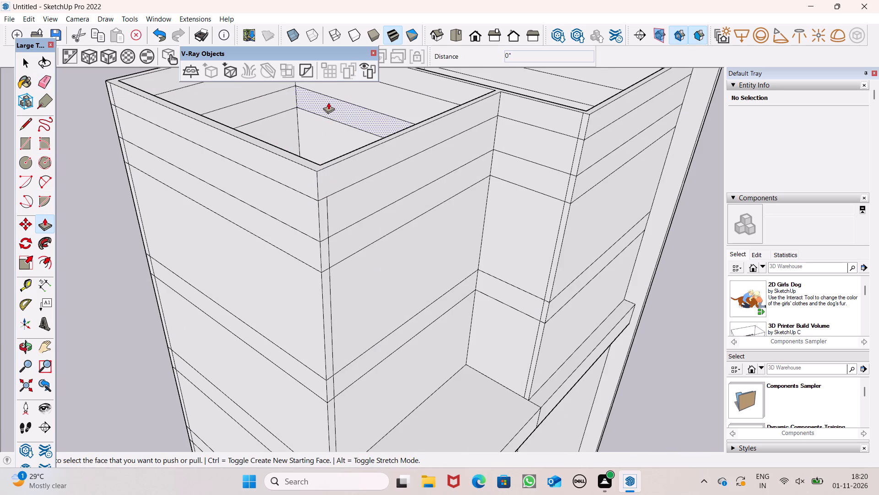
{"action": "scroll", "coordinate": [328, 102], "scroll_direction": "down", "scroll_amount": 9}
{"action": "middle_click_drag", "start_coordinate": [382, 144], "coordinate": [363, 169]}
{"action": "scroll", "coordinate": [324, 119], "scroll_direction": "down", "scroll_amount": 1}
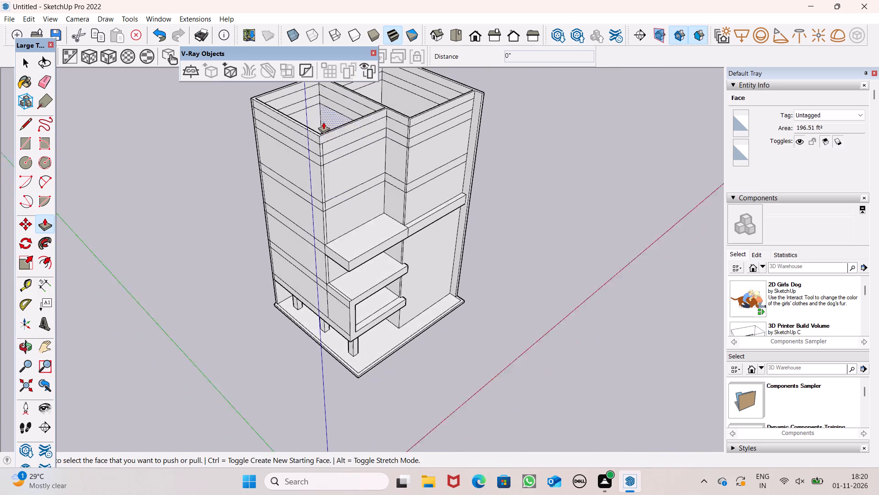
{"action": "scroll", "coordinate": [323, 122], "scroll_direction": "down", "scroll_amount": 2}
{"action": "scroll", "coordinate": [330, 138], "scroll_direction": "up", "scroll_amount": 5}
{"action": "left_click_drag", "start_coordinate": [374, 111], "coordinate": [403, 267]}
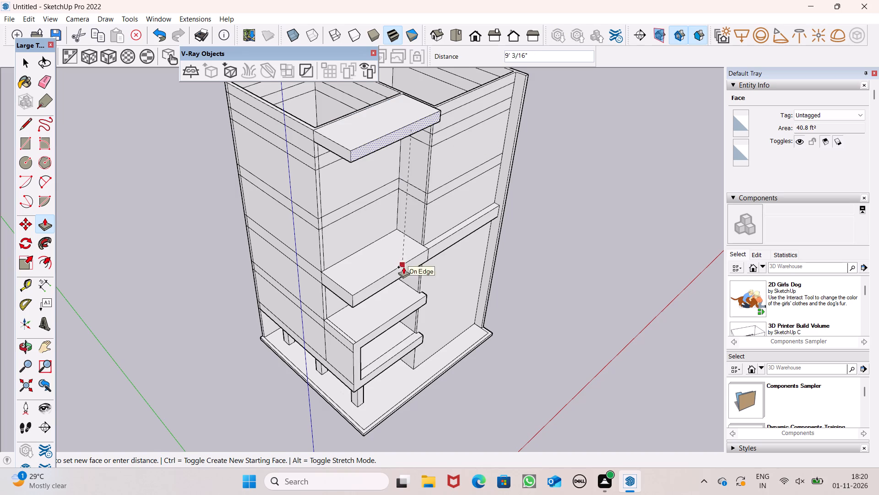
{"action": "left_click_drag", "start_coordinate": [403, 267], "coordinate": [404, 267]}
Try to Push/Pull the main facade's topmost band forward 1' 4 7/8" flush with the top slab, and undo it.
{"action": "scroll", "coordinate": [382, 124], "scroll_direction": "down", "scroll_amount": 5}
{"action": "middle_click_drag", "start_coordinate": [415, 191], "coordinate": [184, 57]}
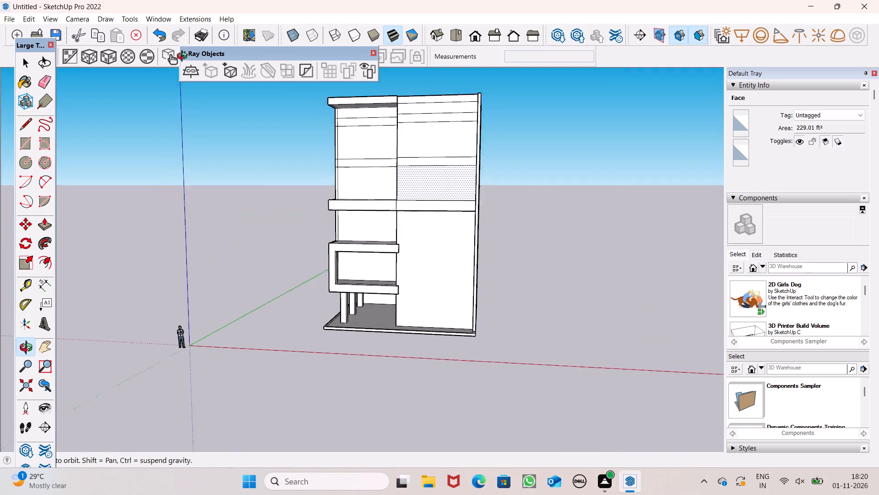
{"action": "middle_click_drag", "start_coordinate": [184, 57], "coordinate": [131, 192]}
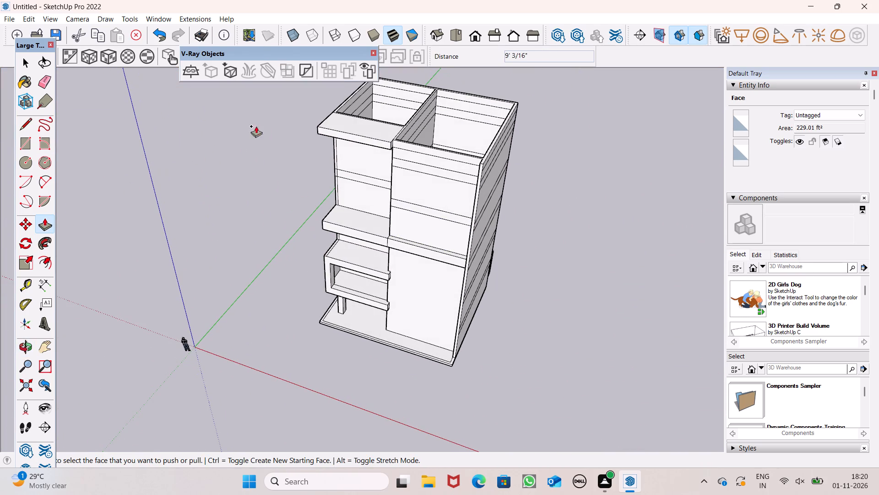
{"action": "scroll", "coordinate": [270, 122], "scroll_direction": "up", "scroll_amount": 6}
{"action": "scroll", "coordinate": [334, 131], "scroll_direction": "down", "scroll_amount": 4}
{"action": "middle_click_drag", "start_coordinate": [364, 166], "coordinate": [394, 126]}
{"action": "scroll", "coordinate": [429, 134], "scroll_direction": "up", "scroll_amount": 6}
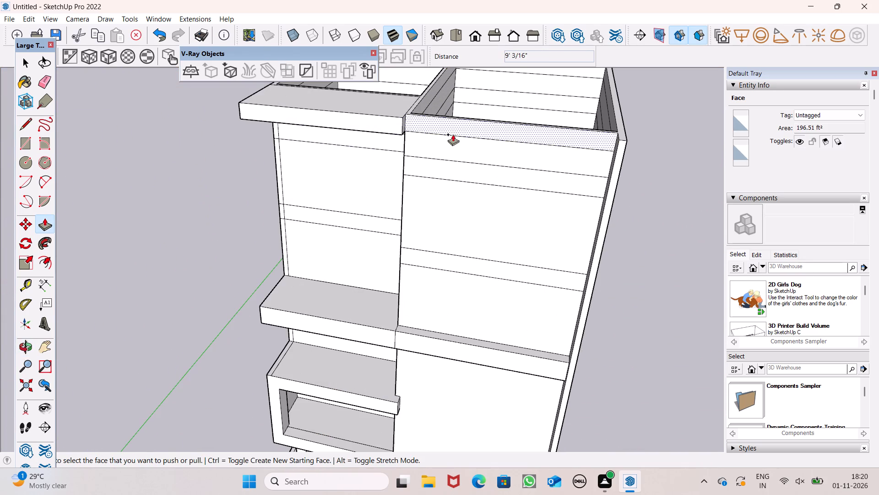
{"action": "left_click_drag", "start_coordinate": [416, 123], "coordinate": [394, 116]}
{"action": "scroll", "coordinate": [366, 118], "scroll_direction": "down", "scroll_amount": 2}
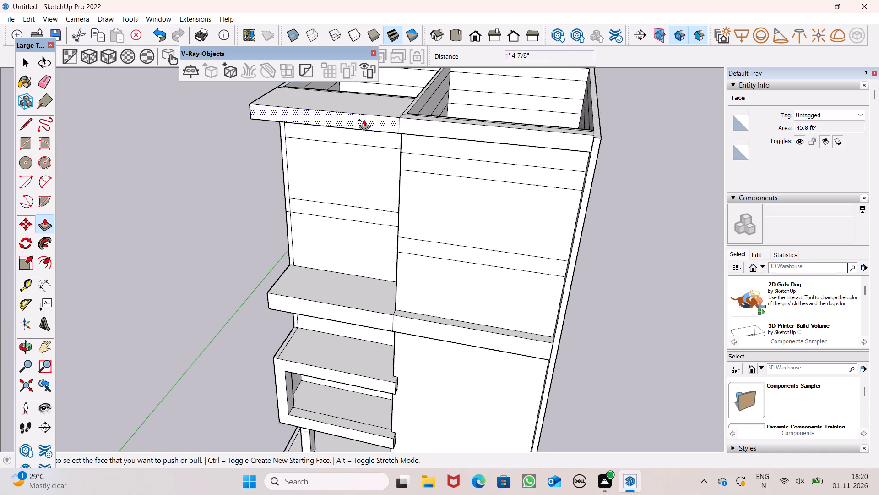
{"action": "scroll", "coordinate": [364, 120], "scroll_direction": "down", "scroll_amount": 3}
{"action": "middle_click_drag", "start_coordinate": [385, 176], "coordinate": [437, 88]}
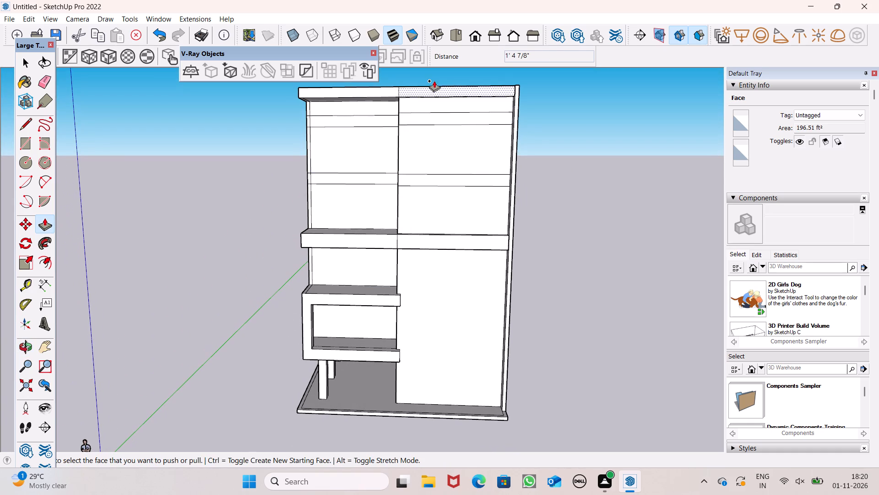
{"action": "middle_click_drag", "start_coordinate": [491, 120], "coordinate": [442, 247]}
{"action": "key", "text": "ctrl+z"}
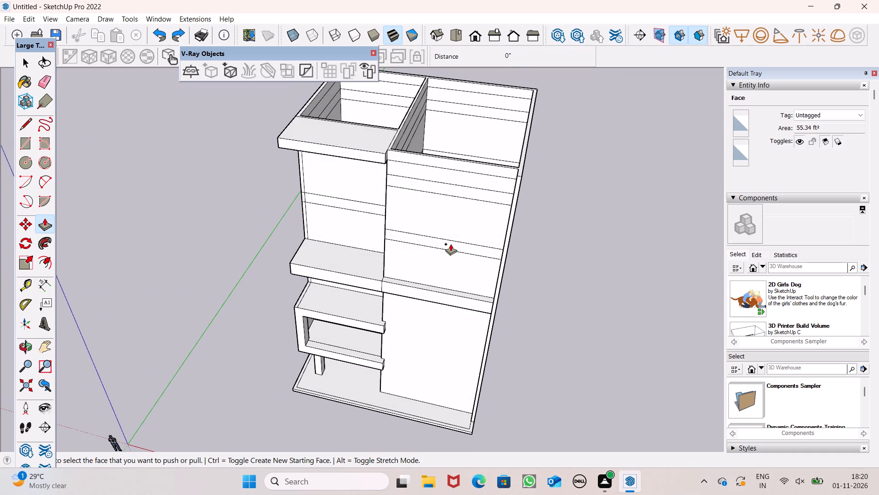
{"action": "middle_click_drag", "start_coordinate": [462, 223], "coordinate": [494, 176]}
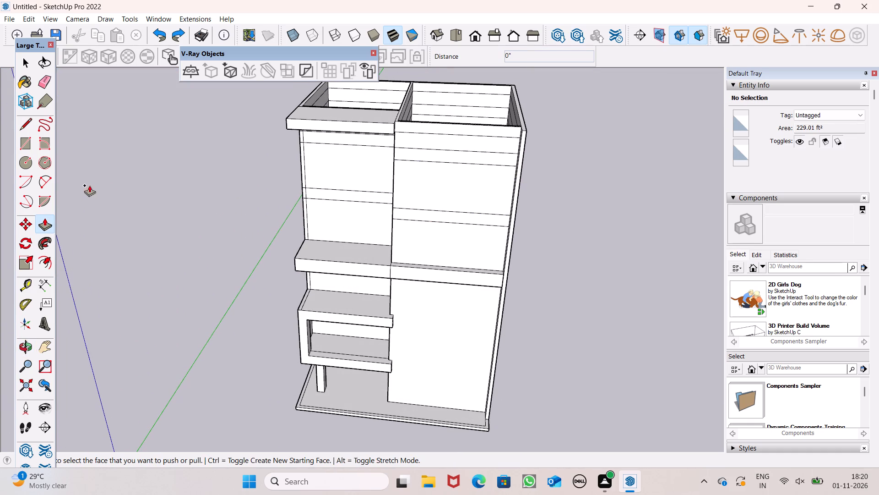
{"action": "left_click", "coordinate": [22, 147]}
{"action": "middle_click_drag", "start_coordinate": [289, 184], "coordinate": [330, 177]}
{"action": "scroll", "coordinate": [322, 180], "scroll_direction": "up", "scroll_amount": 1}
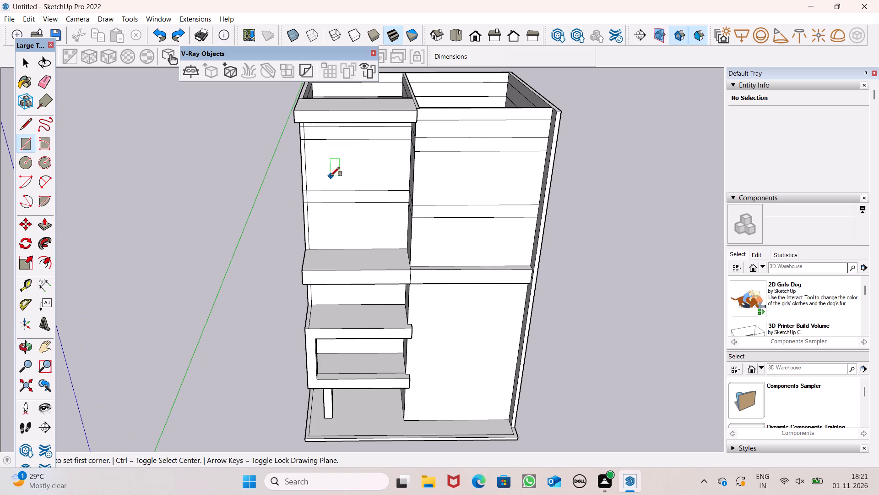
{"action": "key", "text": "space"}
Examine the whole building and its projecting top slab from the front, the corner and above.
{"action": "scroll", "coordinate": [541, 115], "scroll_direction": "up", "scroll_amount": 4}
{"action": "scroll", "coordinate": [324, 126], "scroll_direction": "down", "scroll_amount": 4}
{"action": "middle_click_drag", "start_coordinate": [377, 167], "coordinate": [388, 163]}
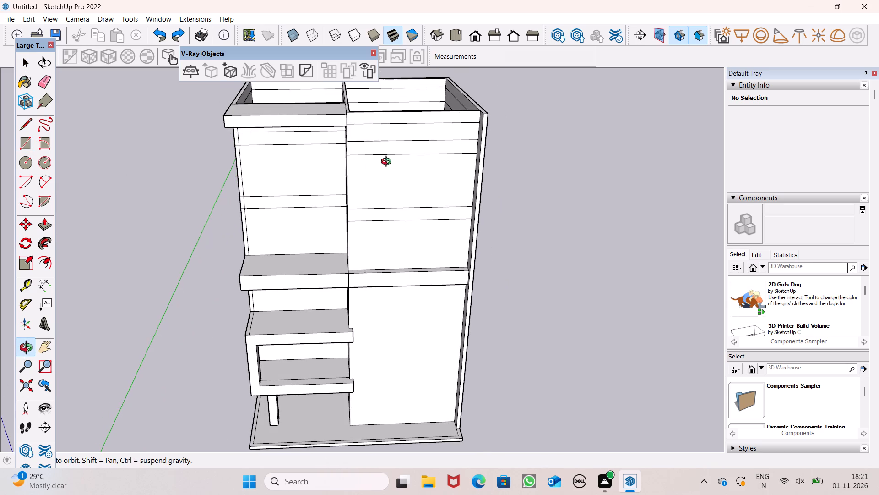
{"action": "middle_click_drag", "start_coordinate": [388, 163], "coordinate": [389, 149]}
{"action": "scroll", "coordinate": [417, 144], "scroll_direction": "down", "scroll_amount": 4}
{"action": "middle_click_drag", "start_coordinate": [393, 182], "coordinate": [388, 162]}
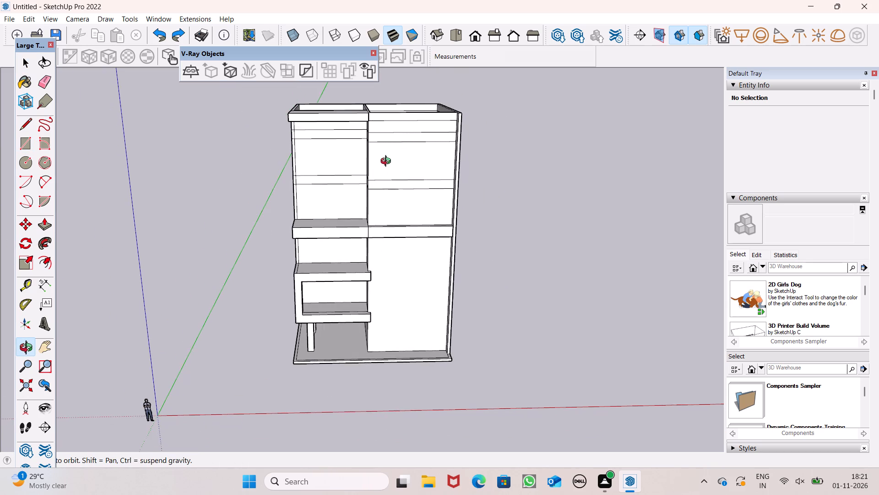
{"action": "middle_click_drag", "start_coordinate": [388, 162], "coordinate": [470, 122]}
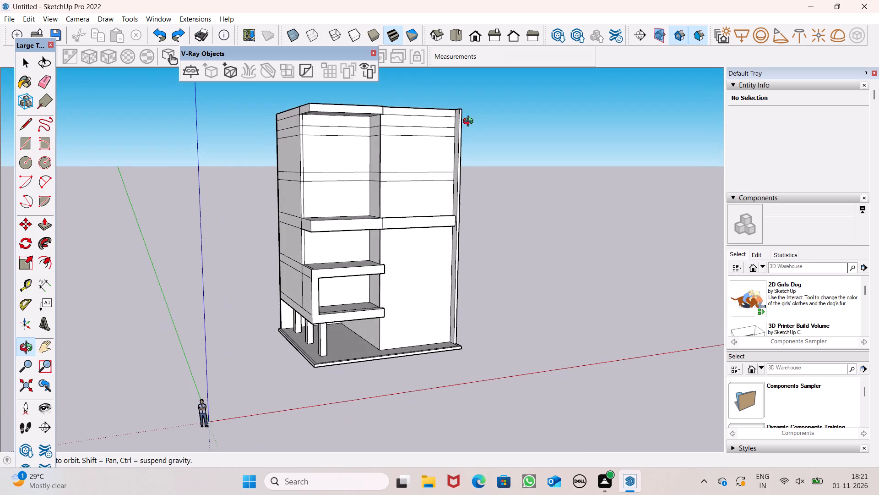
{"action": "middle_click_drag", "start_coordinate": [470, 122], "coordinate": [465, 119]}
{"action": "scroll", "coordinate": [351, 112], "scroll_direction": "down", "scroll_amount": 2}
{"action": "middle_click_drag", "start_coordinate": [377, 133], "coordinate": [418, 163]}
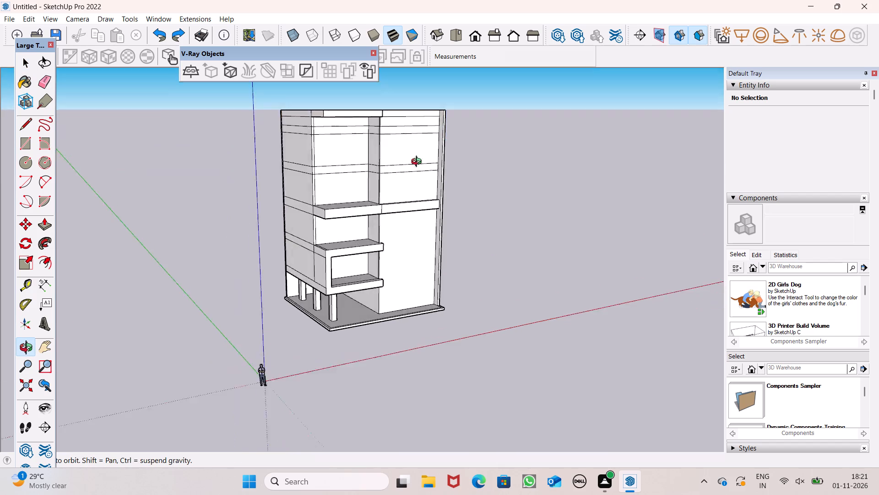
{"action": "middle_click_drag", "start_coordinate": [418, 163], "coordinate": [467, 204]}
{"action": "scroll", "coordinate": [465, 192], "scroll_direction": "up", "scroll_amount": 1}
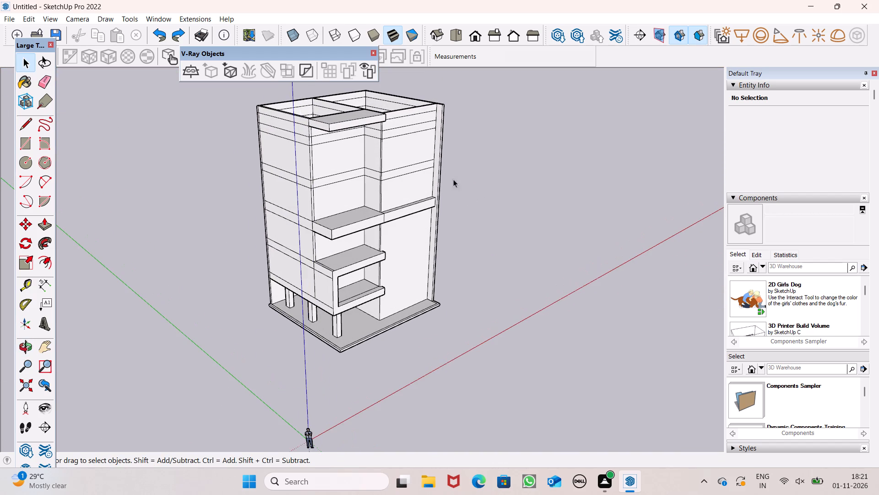
{"action": "scroll", "coordinate": [435, 159], "scroll_direction": "up", "scroll_amount": 1}
{"action": "scroll", "coordinate": [434, 159], "scroll_direction": "down", "scroll_amount": 1}
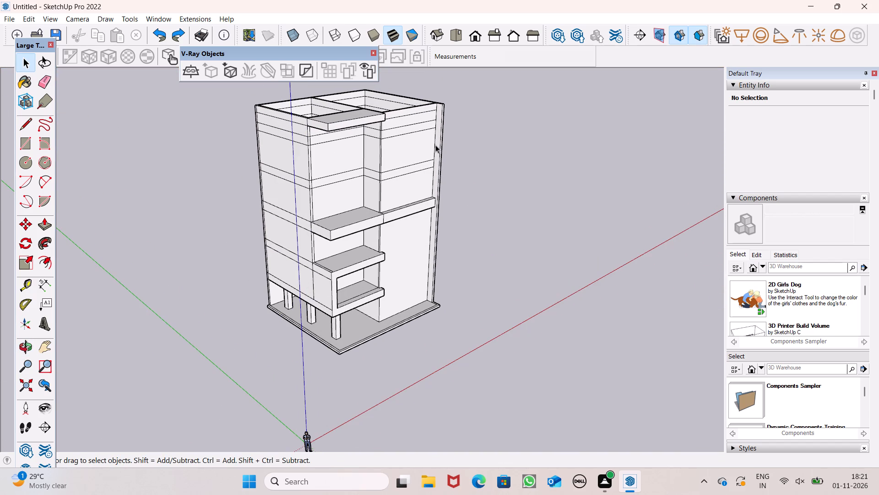
{"action": "scroll", "coordinate": [435, 145], "scroll_direction": "down", "scroll_amount": 1}
{"action": "middle_click_drag", "start_coordinate": [431, 149], "coordinate": [374, 104]}
{"action": "middle_click", "coordinate": [374, 104]}
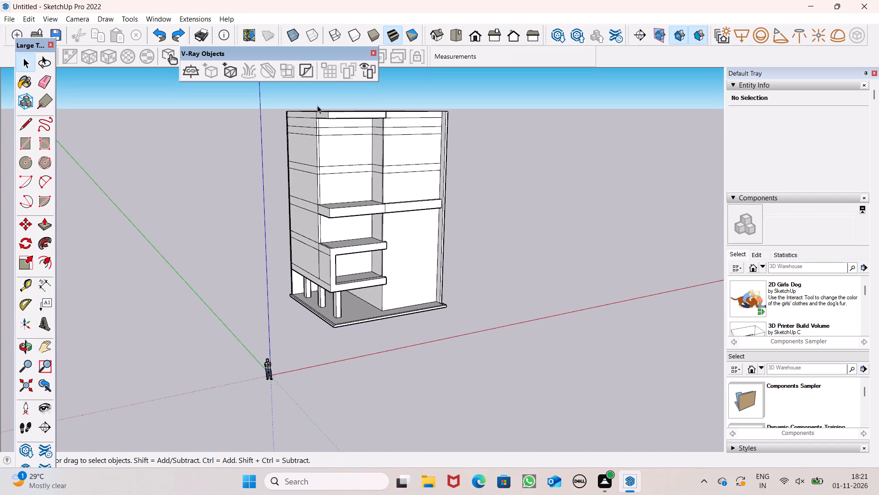
{"action": "scroll", "coordinate": [305, 115], "scroll_direction": "down", "scroll_amount": 4}
{"action": "middle_click_drag", "start_coordinate": [282, 159], "coordinate": [272, 129]}
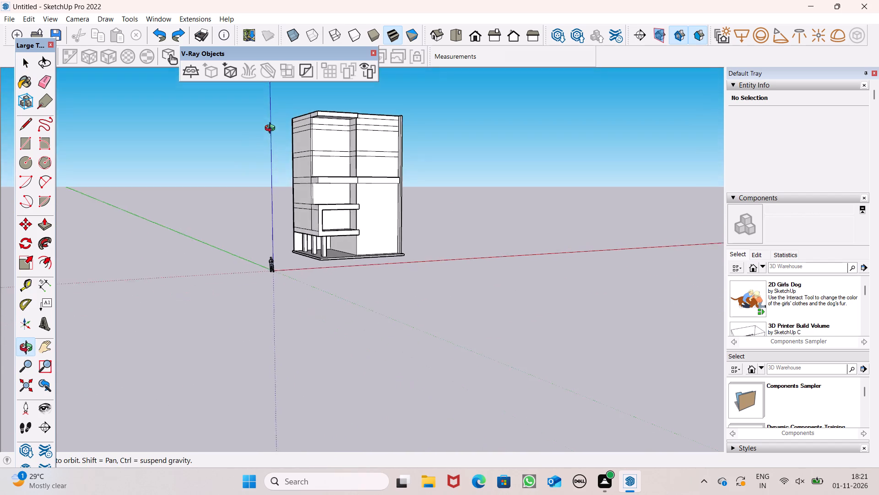
{"action": "middle_click_drag", "start_coordinate": [272, 129], "coordinate": [262, 156]}
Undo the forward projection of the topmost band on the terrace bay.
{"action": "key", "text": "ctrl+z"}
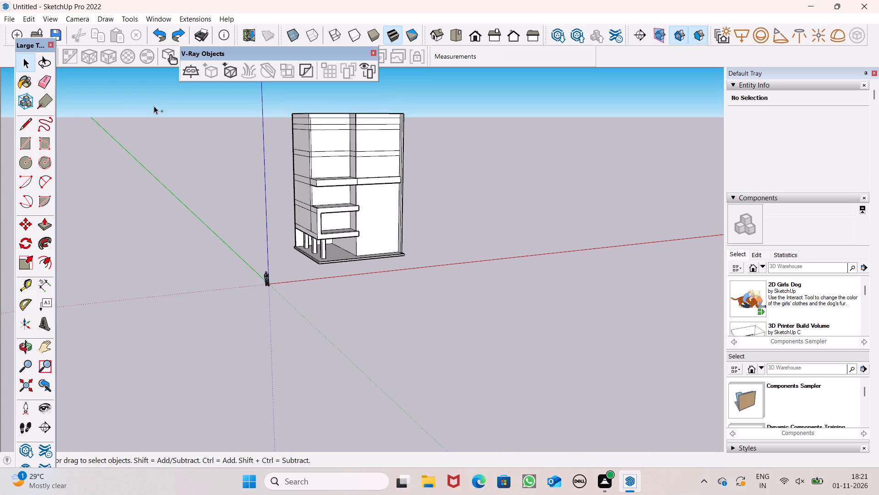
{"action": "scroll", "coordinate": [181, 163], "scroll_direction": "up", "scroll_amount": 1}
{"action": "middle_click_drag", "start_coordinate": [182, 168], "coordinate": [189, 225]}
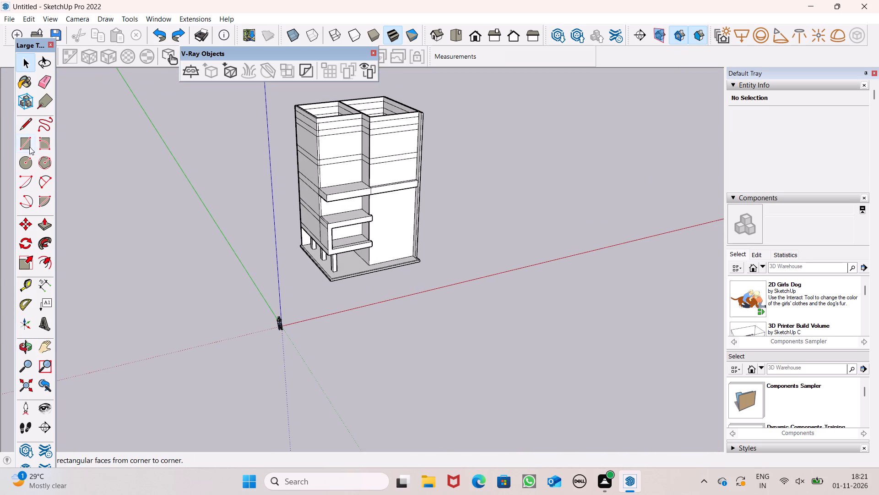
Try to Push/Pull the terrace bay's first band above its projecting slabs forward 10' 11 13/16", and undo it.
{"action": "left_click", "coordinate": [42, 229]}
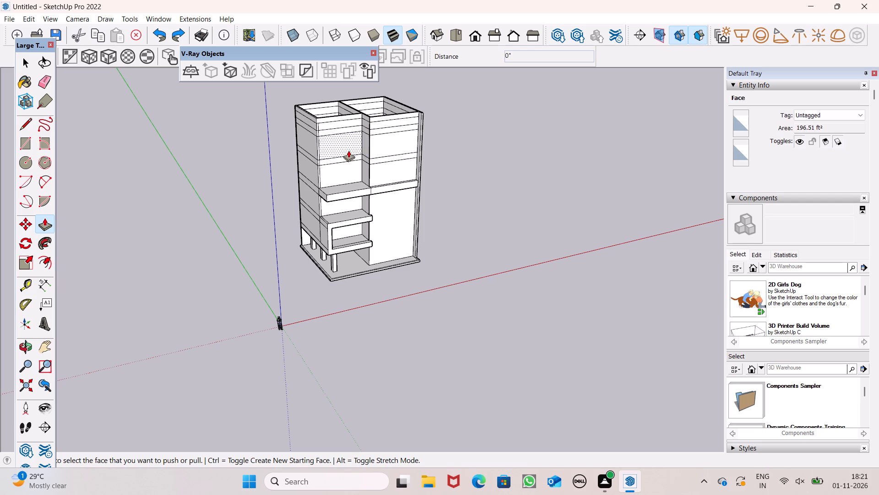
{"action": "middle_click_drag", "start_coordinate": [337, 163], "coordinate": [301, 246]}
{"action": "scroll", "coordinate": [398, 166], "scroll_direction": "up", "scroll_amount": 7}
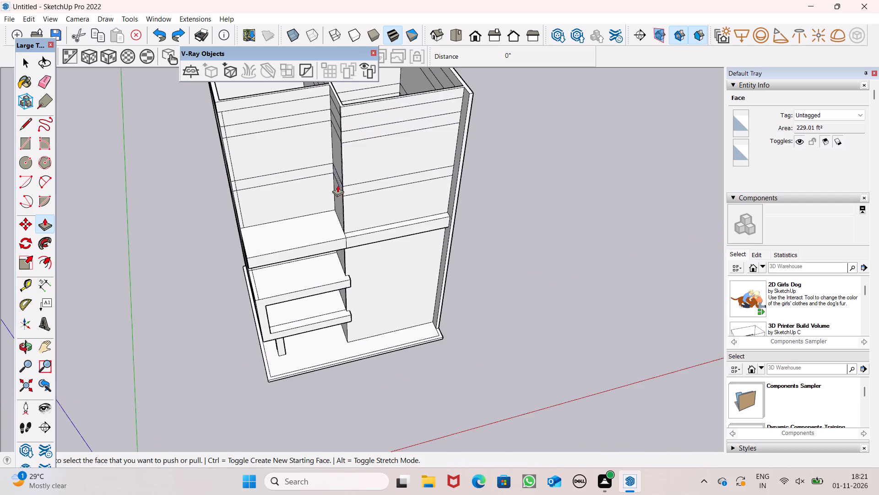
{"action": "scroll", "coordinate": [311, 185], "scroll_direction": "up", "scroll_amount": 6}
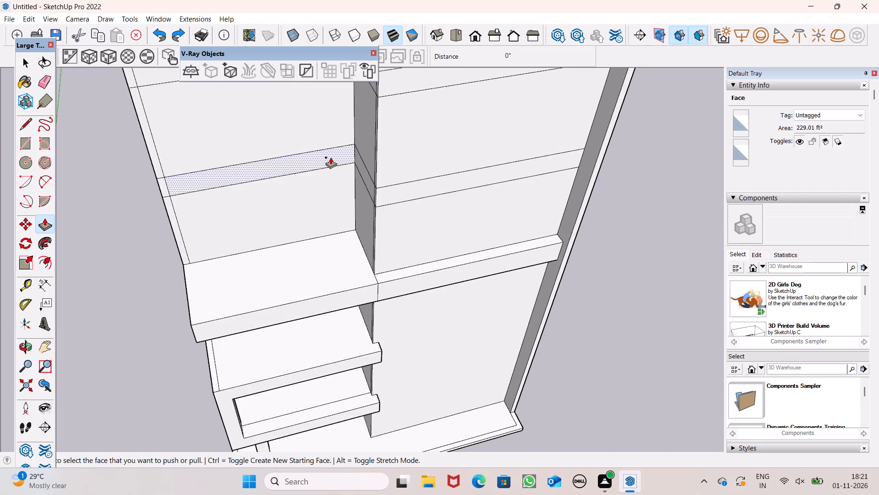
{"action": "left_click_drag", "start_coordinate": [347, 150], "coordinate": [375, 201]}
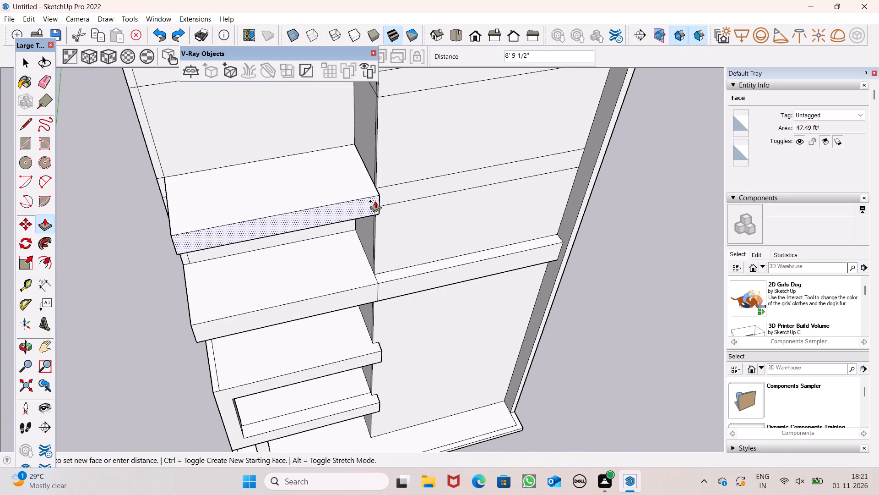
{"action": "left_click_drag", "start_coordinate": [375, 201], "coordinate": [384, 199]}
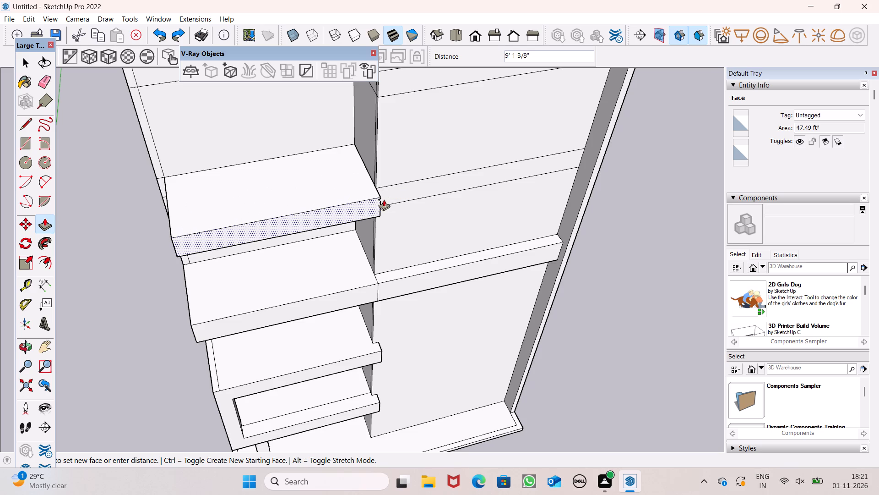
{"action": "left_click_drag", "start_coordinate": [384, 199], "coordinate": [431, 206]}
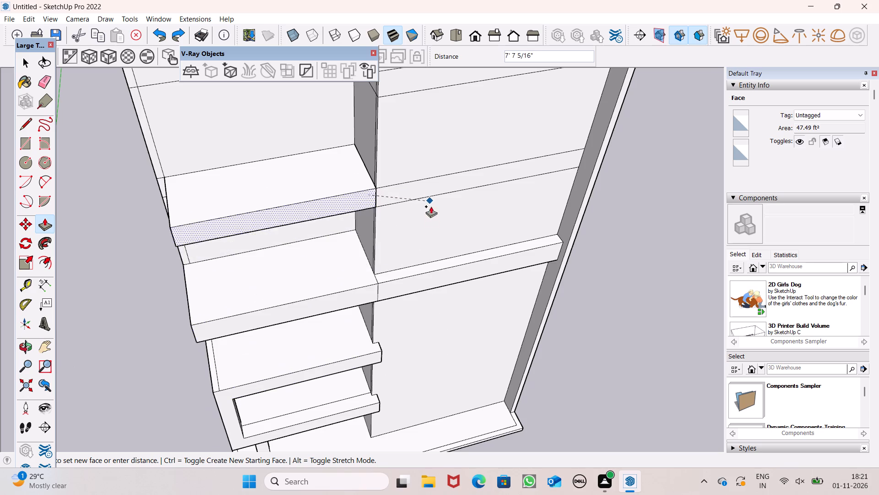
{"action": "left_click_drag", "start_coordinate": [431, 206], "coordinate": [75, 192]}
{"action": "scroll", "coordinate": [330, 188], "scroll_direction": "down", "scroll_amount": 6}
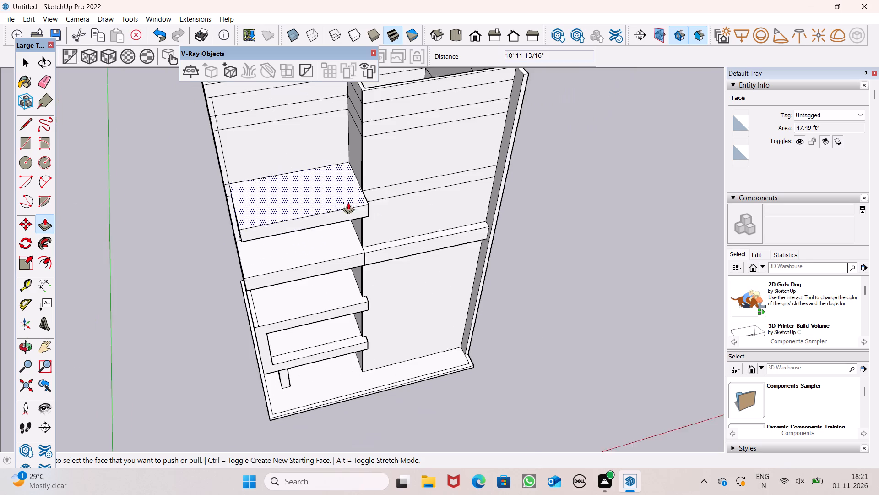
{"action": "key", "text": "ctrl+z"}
Push/Pull the terrace bay's first band above its projecting slabs forward 9' 3/16", matching the slab below.
{"action": "middle_click_drag", "start_coordinate": [362, 237], "coordinate": [413, 105]}
{"action": "left_click_drag", "start_coordinate": [292, 148], "coordinate": [287, 170]}
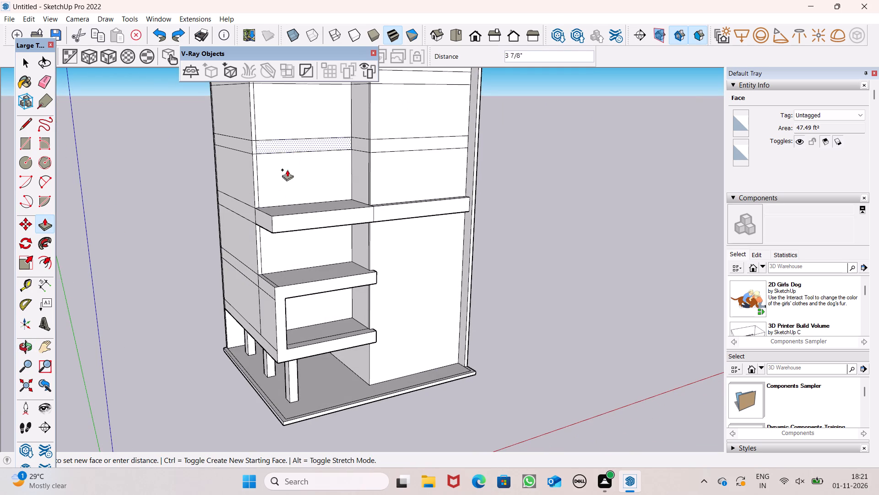
{"action": "left_click_drag", "start_coordinate": [287, 170], "coordinate": [273, 215]}
Push/Pull the new terrace slab's outer end face 9" outward, flush with the building's side wall.
{"action": "scroll", "coordinate": [352, 188], "scroll_direction": "down", "scroll_amount": 5}
{"action": "middle_click_drag", "start_coordinate": [363, 184], "coordinate": [364, 204]}
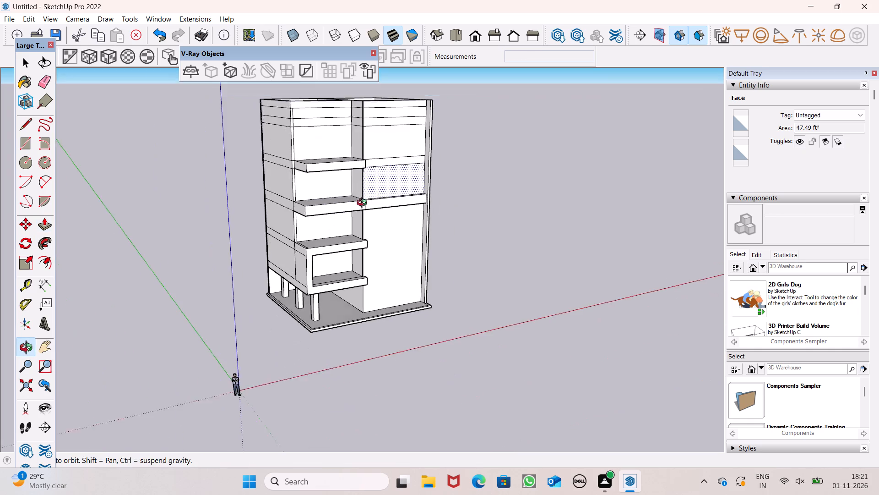
{"action": "middle_click_drag", "start_coordinate": [364, 204], "coordinate": [364, 280]}
{"action": "scroll", "coordinate": [240, 192], "scroll_direction": "up", "scroll_amount": 8}
{"action": "scroll", "coordinate": [321, 185], "scroll_direction": "up", "scroll_amount": 6}
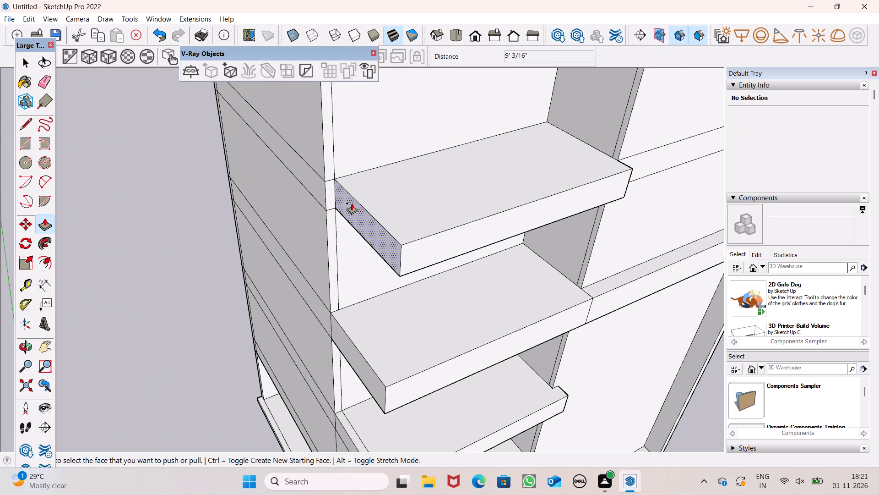
{"action": "left_click_drag", "start_coordinate": [350, 204], "coordinate": [324, 177]}
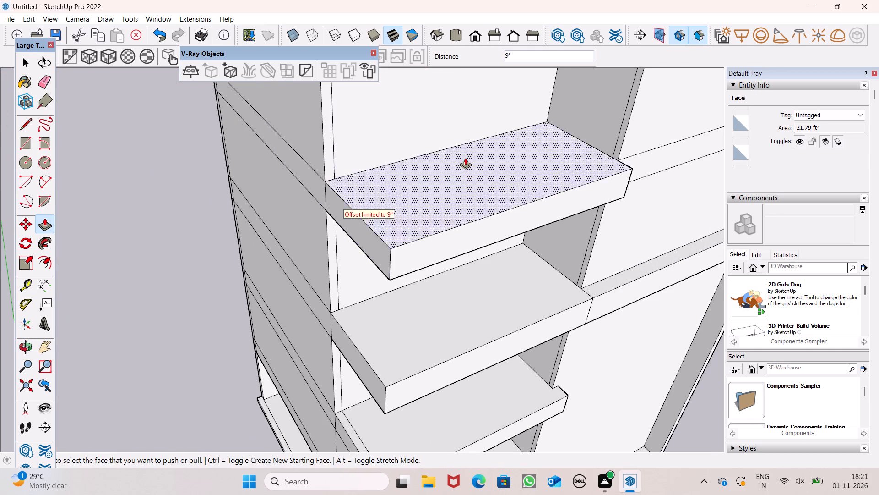
Push/Pull the new terrace slab's inner end face 2' 5 15/16" sideways along the main facade.
{"action": "scroll", "coordinate": [465, 157], "scroll_direction": "down", "scroll_amount": 6}
{"action": "middle_click_drag", "start_coordinate": [450, 145], "coordinate": [306, 110]}
{"action": "middle_click_drag", "start_coordinate": [253, 79], "coordinate": [245, 86]}
{"action": "scroll", "coordinate": [147, 171], "scroll_direction": "down", "scroll_amount": 4}
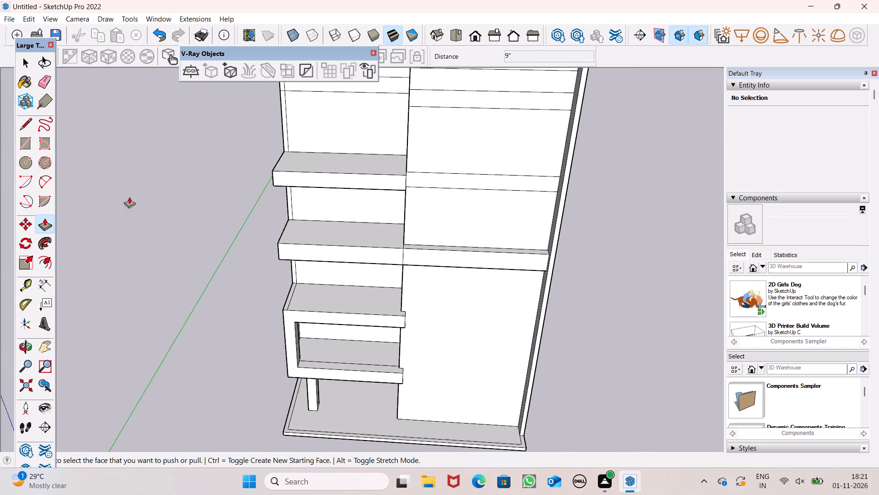
{"action": "middle_click_drag", "start_coordinate": [129, 212], "coordinate": [44, 263]}
{"action": "scroll", "coordinate": [265, 230], "scroll_direction": "up", "scroll_amount": 3}
{"action": "scroll", "coordinate": [391, 228], "scroll_direction": "down", "scroll_amount": 6}
{"action": "scroll", "coordinate": [383, 143], "scroll_direction": "up", "scroll_amount": 7}
{"action": "scroll", "coordinate": [353, 200], "scroll_direction": "down", "scroll_amount": 1}
{"action": "scroll", "coordinate": [393, 279], "scroll_direction": "up", "scroll_amount": 4}
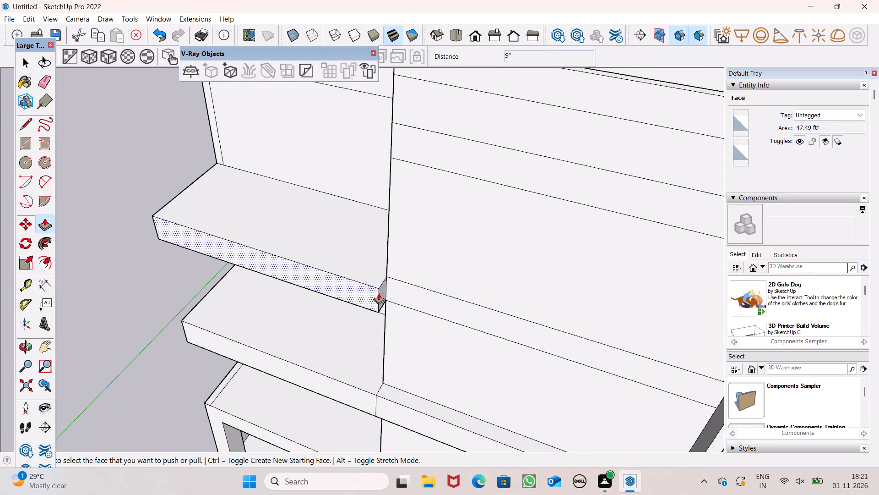
{"action": "left_click_drag", "start_coordinate": [383, 291], "coordinate": [416, 298]}
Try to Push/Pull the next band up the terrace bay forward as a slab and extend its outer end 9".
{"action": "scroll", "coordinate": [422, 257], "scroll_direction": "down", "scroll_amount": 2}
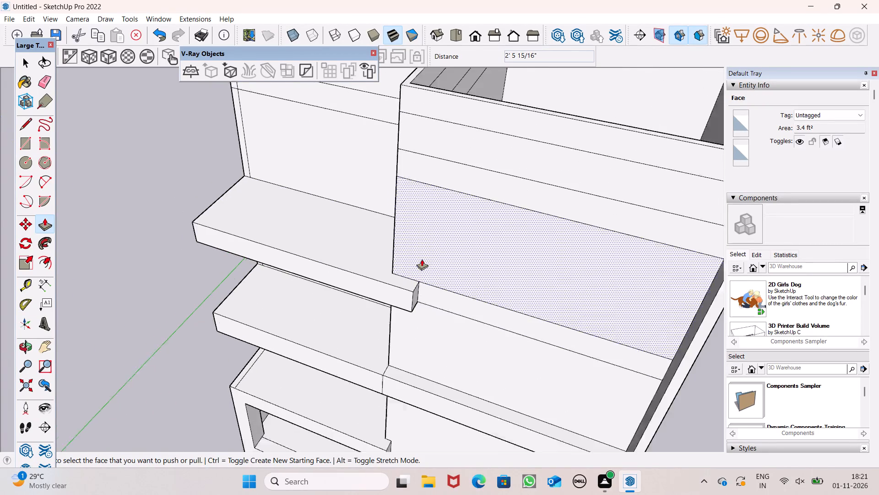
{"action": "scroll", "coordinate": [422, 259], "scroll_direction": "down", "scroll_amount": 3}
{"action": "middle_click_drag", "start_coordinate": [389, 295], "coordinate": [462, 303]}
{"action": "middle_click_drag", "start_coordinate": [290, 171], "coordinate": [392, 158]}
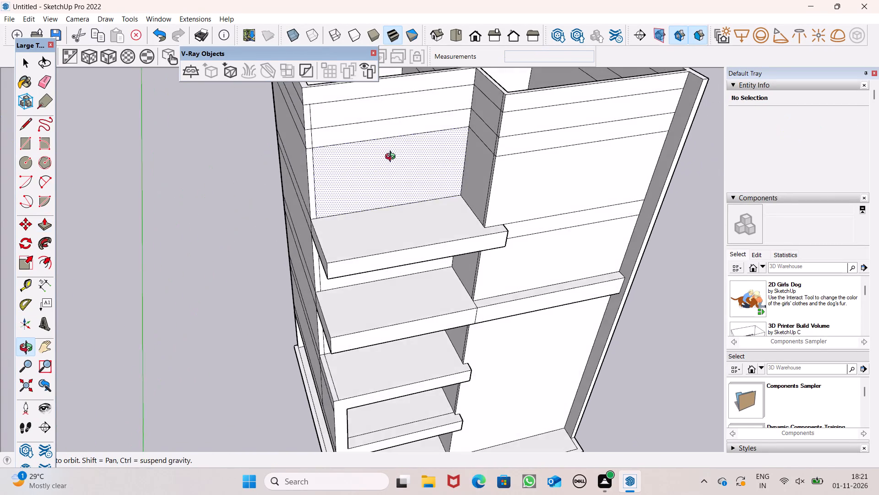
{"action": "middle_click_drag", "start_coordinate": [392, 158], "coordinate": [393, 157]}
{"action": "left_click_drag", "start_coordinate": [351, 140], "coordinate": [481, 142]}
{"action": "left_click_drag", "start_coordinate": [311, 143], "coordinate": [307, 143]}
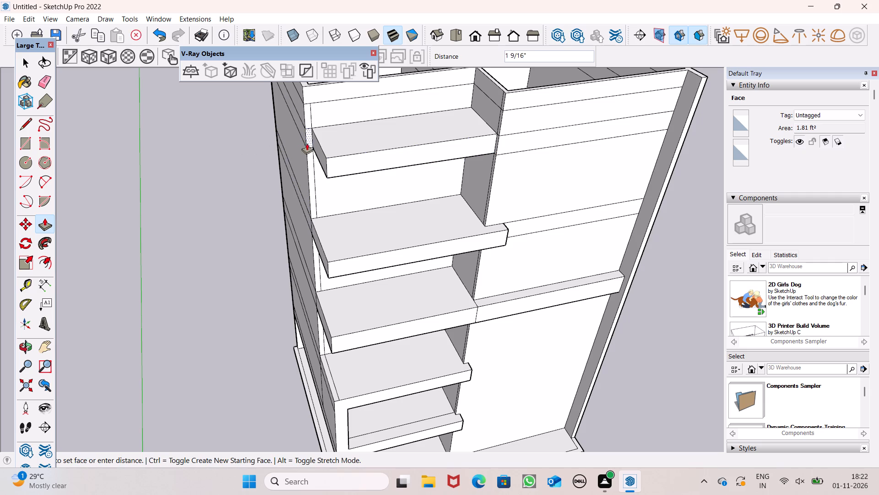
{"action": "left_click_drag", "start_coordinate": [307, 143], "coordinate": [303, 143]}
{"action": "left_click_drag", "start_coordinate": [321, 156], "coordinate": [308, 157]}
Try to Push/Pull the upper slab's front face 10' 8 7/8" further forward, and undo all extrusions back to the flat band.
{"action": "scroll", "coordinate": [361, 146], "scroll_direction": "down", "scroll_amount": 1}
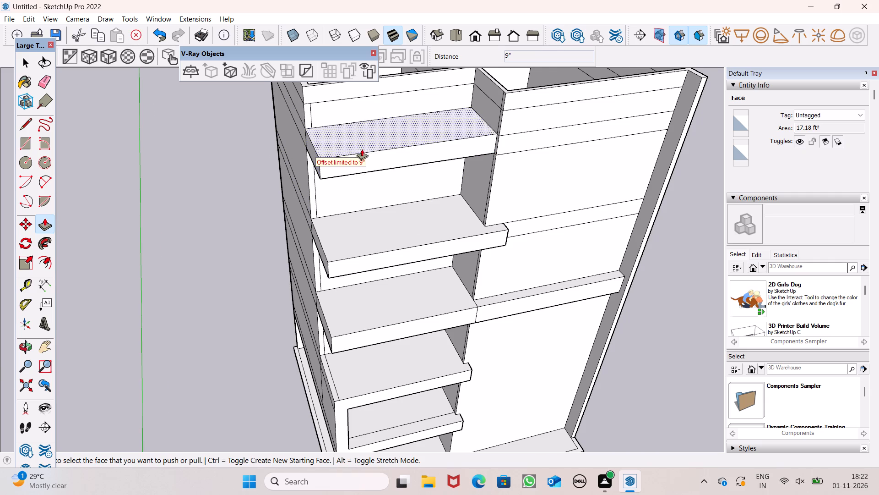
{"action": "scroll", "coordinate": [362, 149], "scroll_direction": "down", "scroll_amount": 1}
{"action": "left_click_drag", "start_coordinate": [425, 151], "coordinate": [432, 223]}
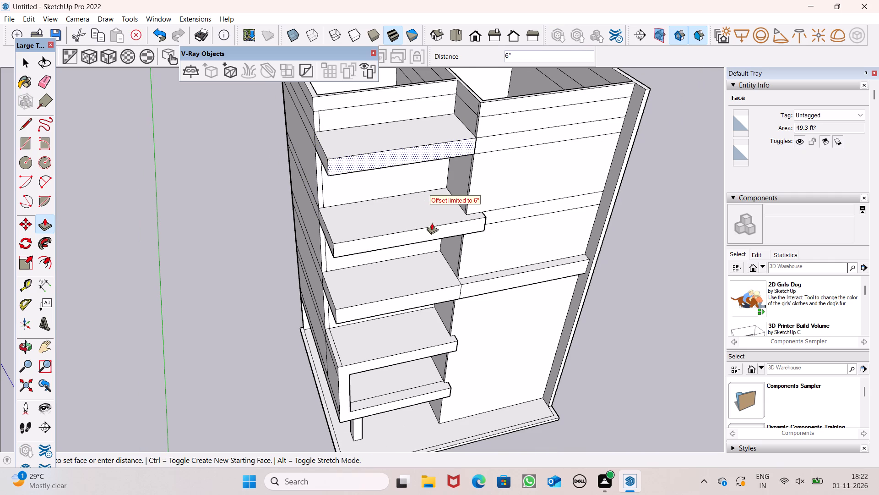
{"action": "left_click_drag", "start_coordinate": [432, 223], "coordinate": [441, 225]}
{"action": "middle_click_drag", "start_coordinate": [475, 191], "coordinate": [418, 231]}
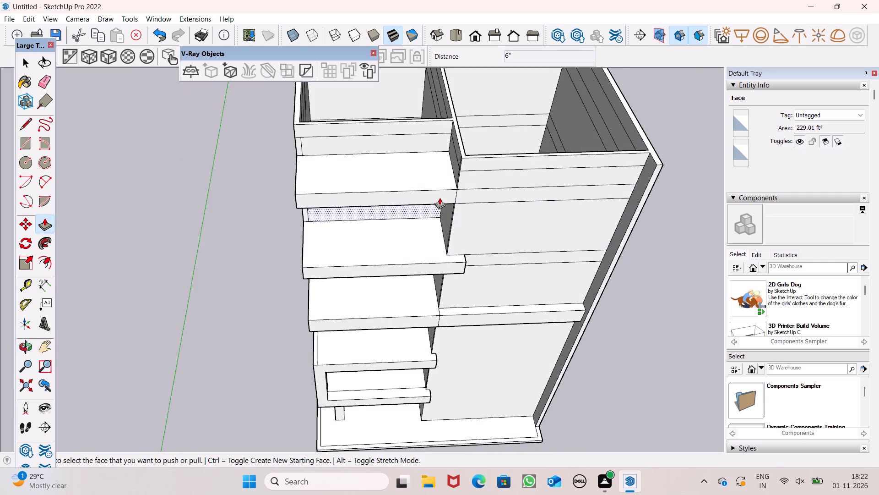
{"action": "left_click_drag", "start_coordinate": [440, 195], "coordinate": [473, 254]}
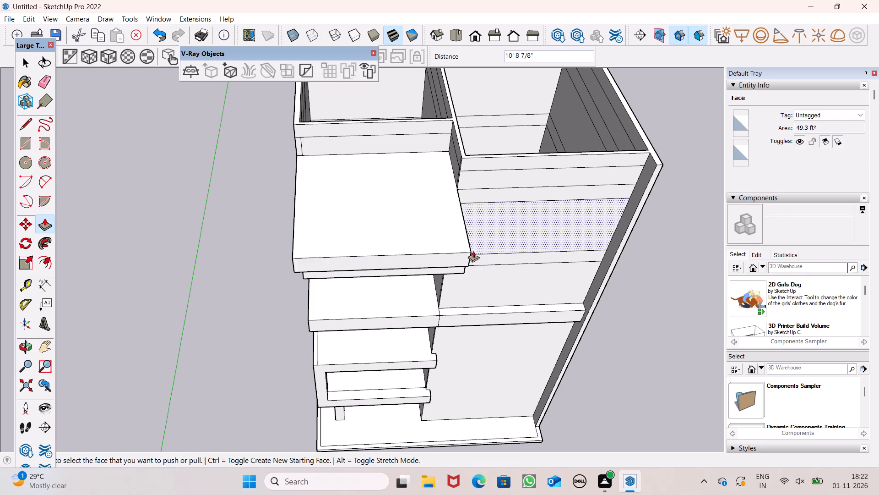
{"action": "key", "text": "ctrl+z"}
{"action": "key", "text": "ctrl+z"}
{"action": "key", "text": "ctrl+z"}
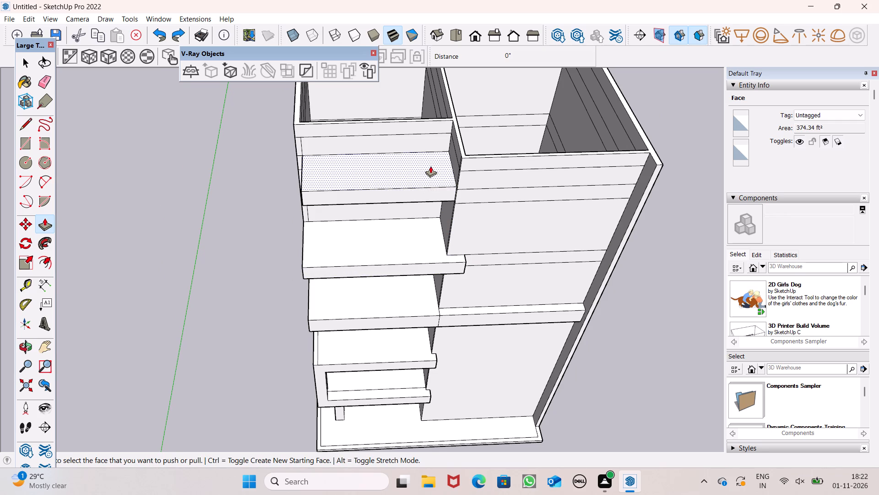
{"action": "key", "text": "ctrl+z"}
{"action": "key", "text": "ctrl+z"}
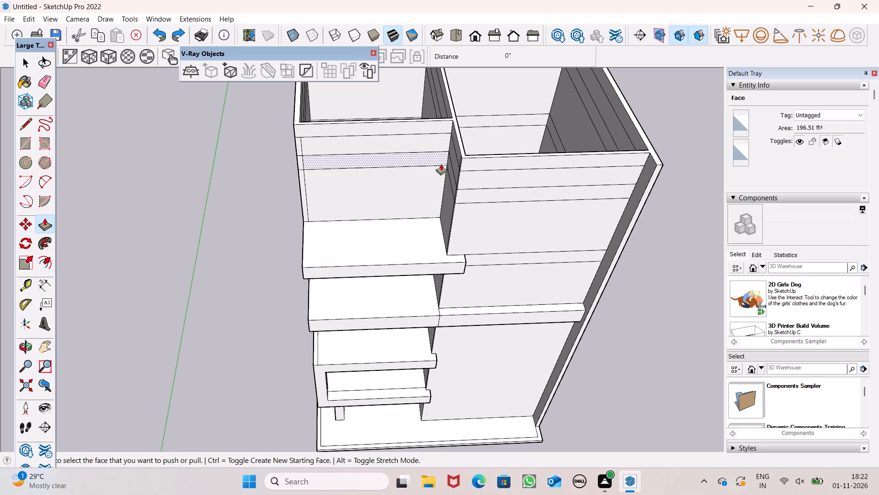
Push/Pull the upper band of the terrace bay forward 9' 3/16", matching the front edge of the slab below.
{"action": "left_click_drag", "start_coordinate": [440, 159], "coordinate": [227, 273]}
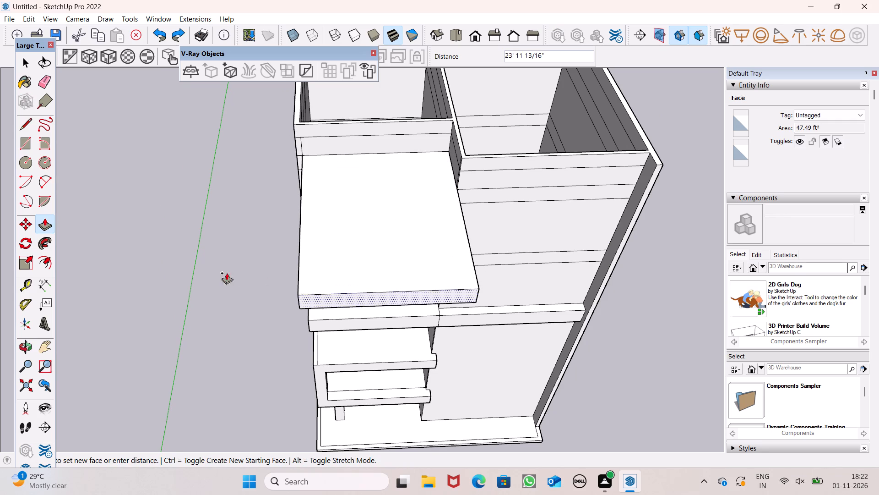
{"action": "left_click_drag", "start_coordinate": [227, 273], "coordinate": [477, 275]}
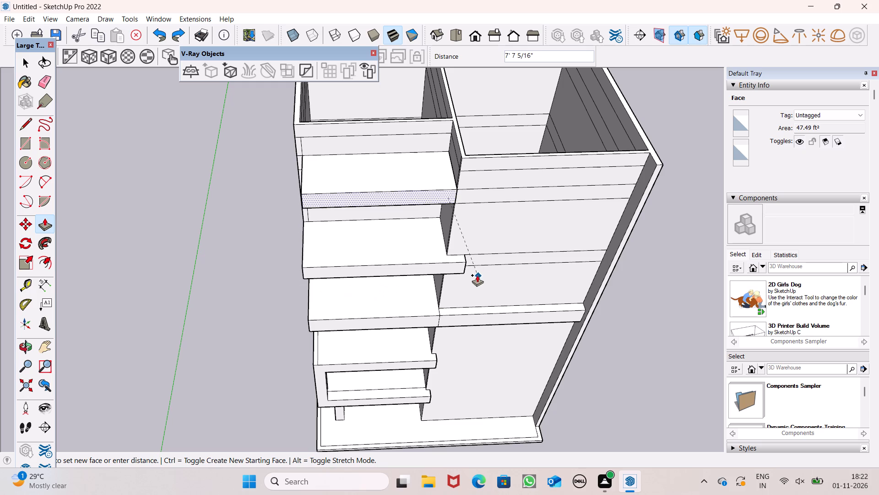
{"action": "left_click_drag", "start_coordinate": [477, 275], "coordinate": [467, 264]}
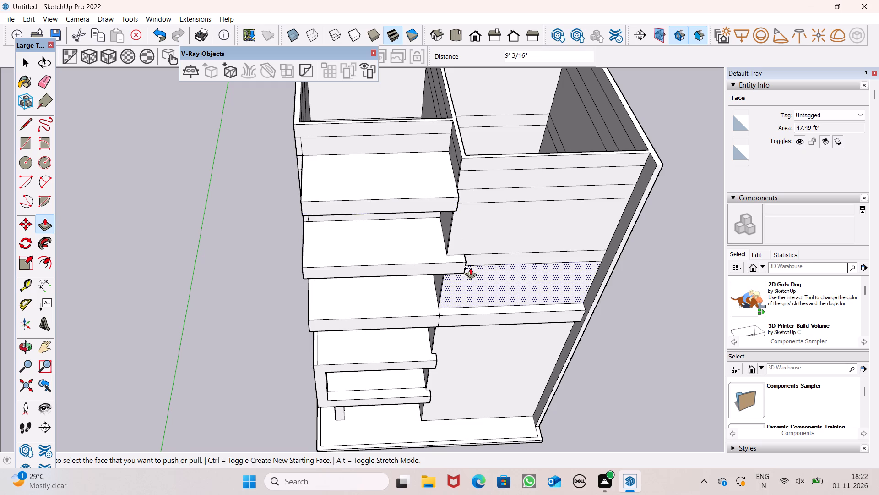
Push/Pull the upper terrace slab's inner end face 2' 5 15/16" along the main facade, aligned with the slab below.
{"action": "middle_click_drag", "start_coordinate": [473, 273], "coordinate": [352, 162]}
{"action": "scroll", "coordinate": [352, 162], "scroll_direction": "up", "scroll_amount": 1}
{"action": "scroll", "coordinate": [359, 161], "scroll_direction": "down", "scroll_amount": 5}
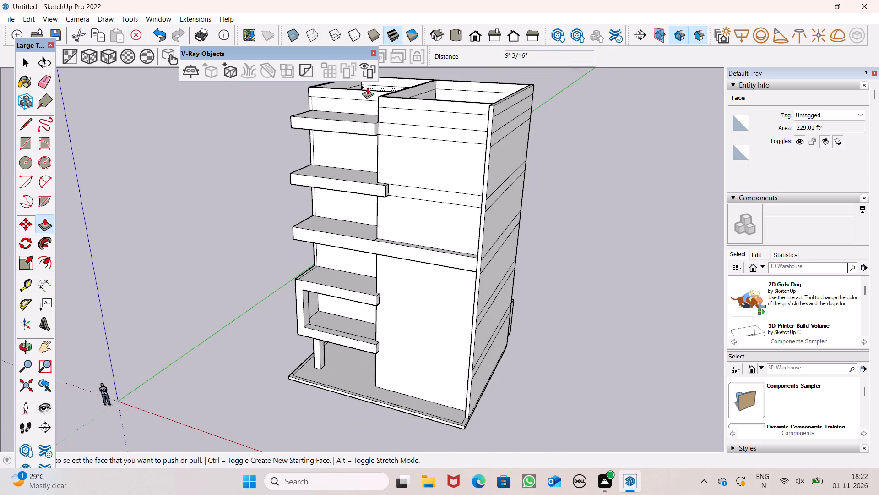
{"action": "middle_click_drag", "start_coordinate": [365, 87], "coordinate": [356, 121]}
{"action": "scroll", "coordinate": [385, 146], "scroll_direction": "up", "scroll_amount": 8}
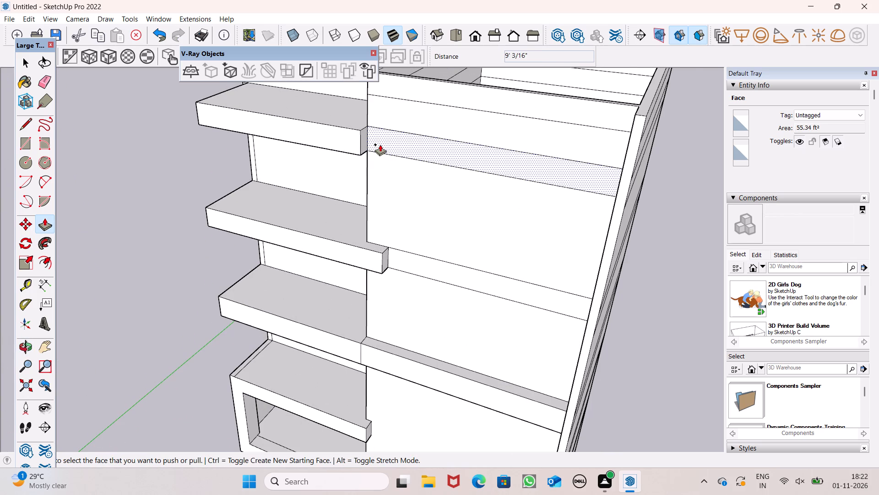
{"action": "left_click_drag", "start_coordinate": [361, 146], "coordinate": [366, 151]}
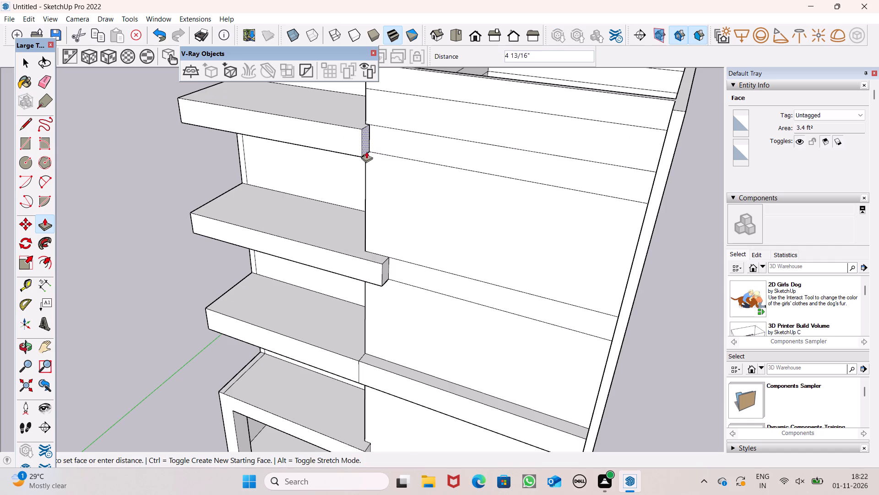
{"action": "left_click_drag", "start_coordinate": [366, 151], "coordinate": [384, 261]}
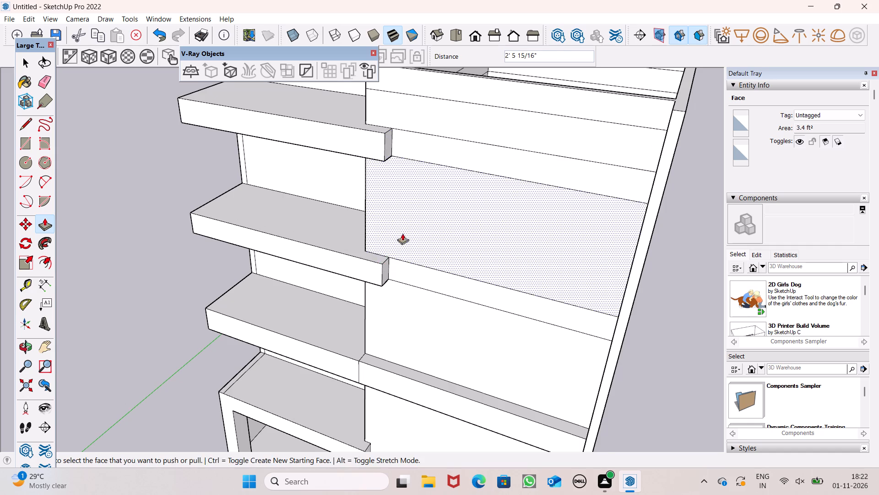
Draw a 1' 4 7/8" line across the second-highest terrace slab's top, from the main facade's wall corner to the slab's front edge.
{"action": "middle_click_drag", "start_coordinate": [403, 234], "coordinate": [536, 228]}
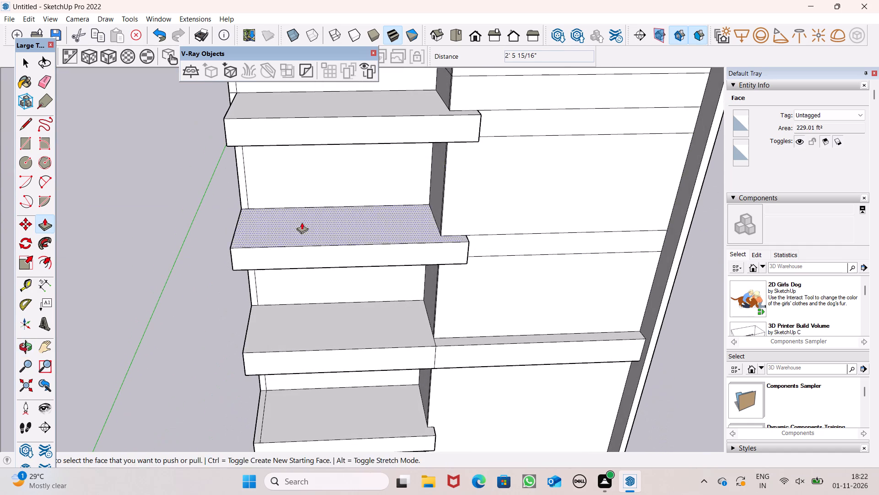
{"action": "left_click", "coordinate": [26, 126]}
{"action": "middle_click_drag", "start_coordinate": [207, 183], "coordinate": [234, 221]}
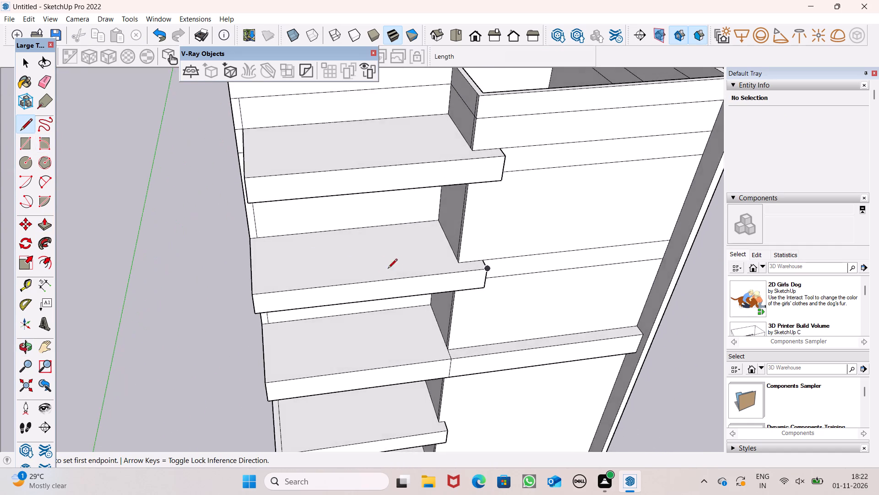
{"action": "scroll", "coordinate": [421, 273], "scroll_direction": "up", "scroll_amount": 7}
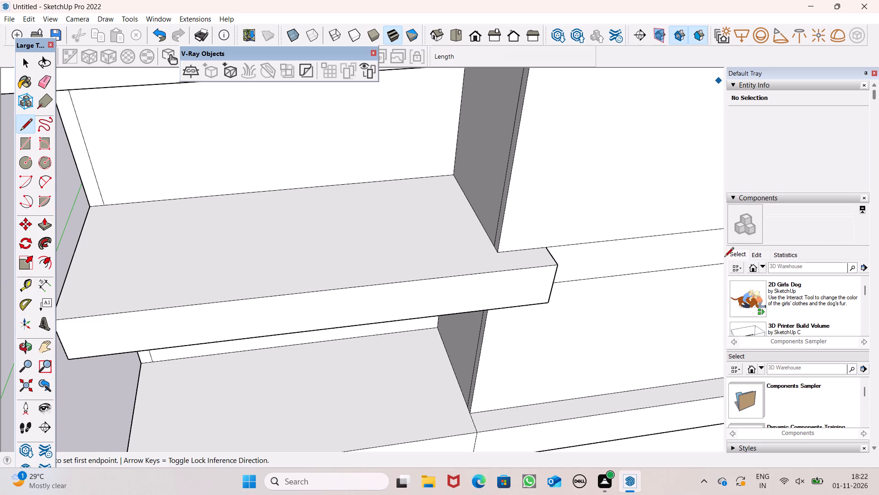
{"action": "scroll", "coordinate": [505, 253], "scroll_direction": "up", "scroll_amount": 7}
{"action": "left_click", "coordinate": [494, 251]}
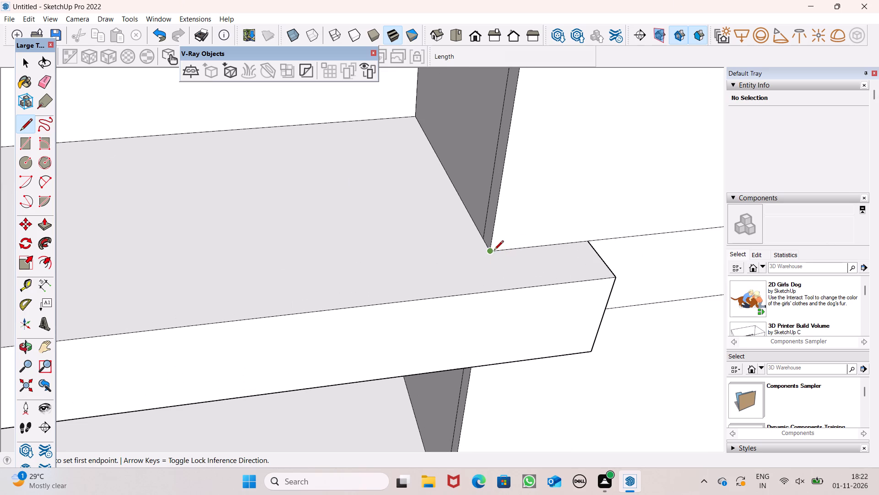
{"action": "left_click", "coordinate": [510, 289]}
{"action": "scroll", "coordinate": [586, 278], "scroll_direction": "down", "scroll_amount": 6}
{"action": "scroll", "coordinate": [570, 374], "scroll_direction": "down", "scroll_amount": 6}
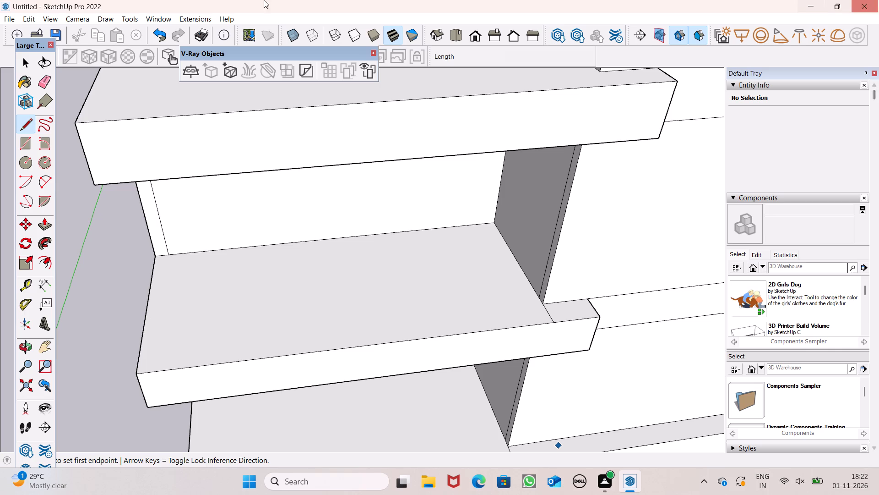
Push/Pull the small inner end strip of the second-highest terrace slab's top up 10' to the underside of the slab above.
{"action": "left_click", "coordinate": [41, 222]}
{"action": "scroll", "coordinate": [220, 250], "scroll_direction": "down", "scroll_amount": 2}
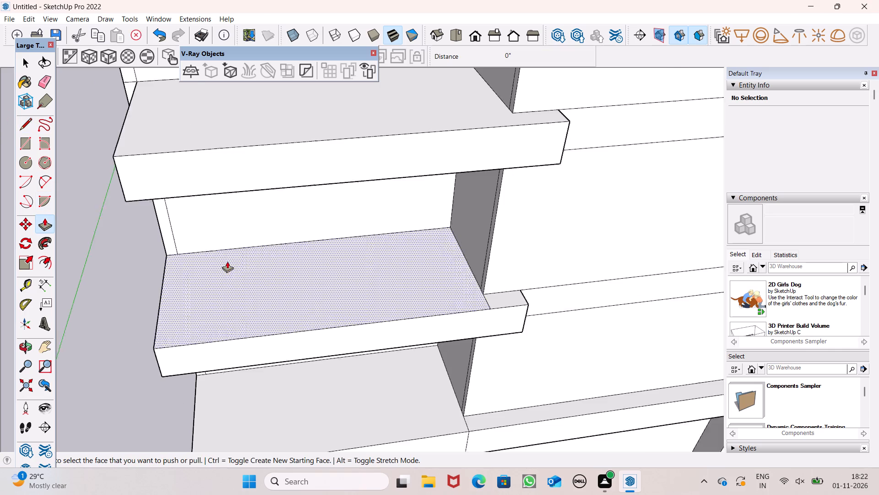
{"action": "scroll", "coordinate": [227, 261], "scroll_direction": "down", "scroll_amount": 2}
{"action": "scroll", "coordinate": [298, 298], "scroll_direction": "down", "scroll_amount": 6}
{"action": "middle_click_drag", "start_coordinate": [372, 295], "coordinate": [378, 322]}
{"action": "scroll", "coordinate": [380, 295], "scroll_direction": "up", "scroll_amount": 2}
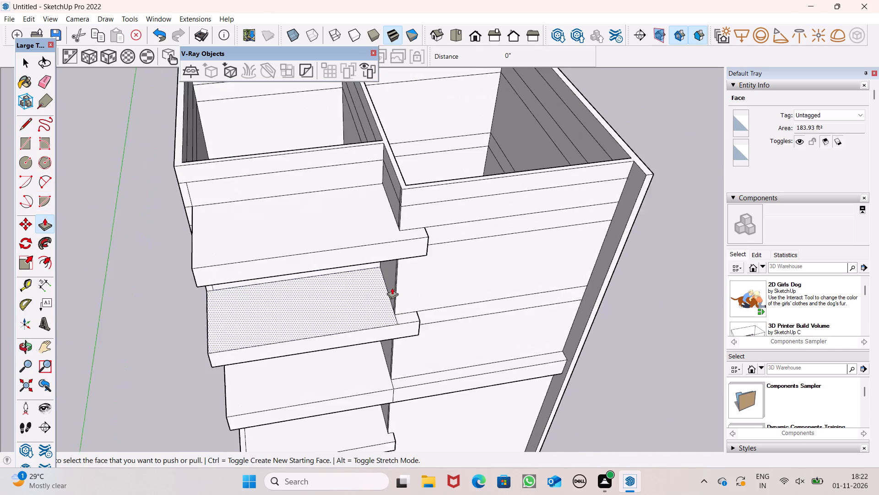
{"action": "scroll", "coordinate": [392, 287], "scroll_direction": "up", "scroll_amount": 2}
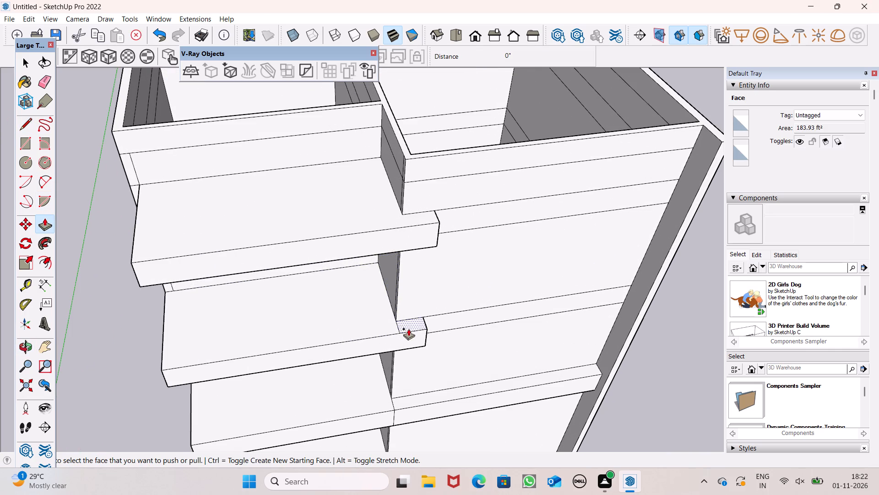
{"action": "left_click_drag", "start_coordinate": [408, 329], "coordinate": [403, 253]}
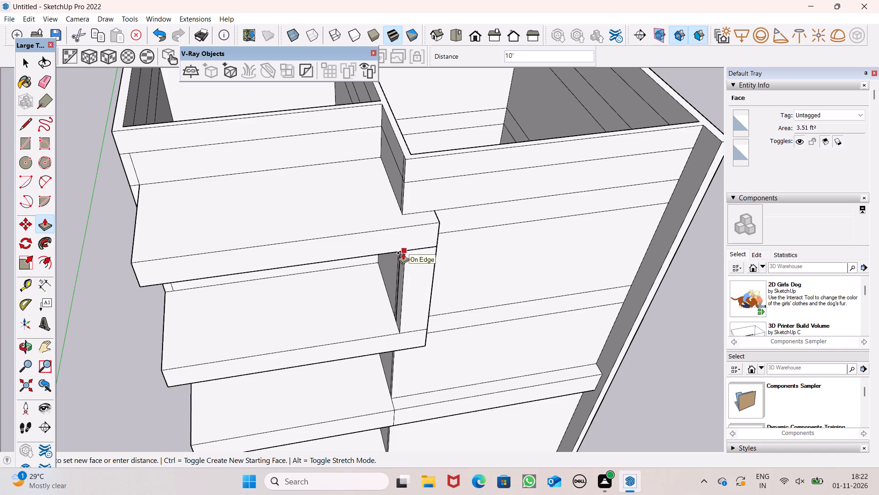
{"action": "left_click_drag", "start_coordinate": [403, 253], "coordinate": [400, 253]}
Push/Pull the upper terrace slab's outer end face 9" outward, flush with the building's side wall.
{"action": "scroll", "coordinate": [398, 260], "scroll_direction": "up", "scroll_amount": 1}
{"action": "scroll", "coordinate": [399, 266], "scroll_direction": "down", "scroll_amount": 4}
{"action": "middle_click_drag", "start_coordinate": [444, 306], "coordinate": [417, 196]}
{"action": "scroll", "coordinate": [422, 194], "scroll_direction": "down", "scroll_amount": 4}
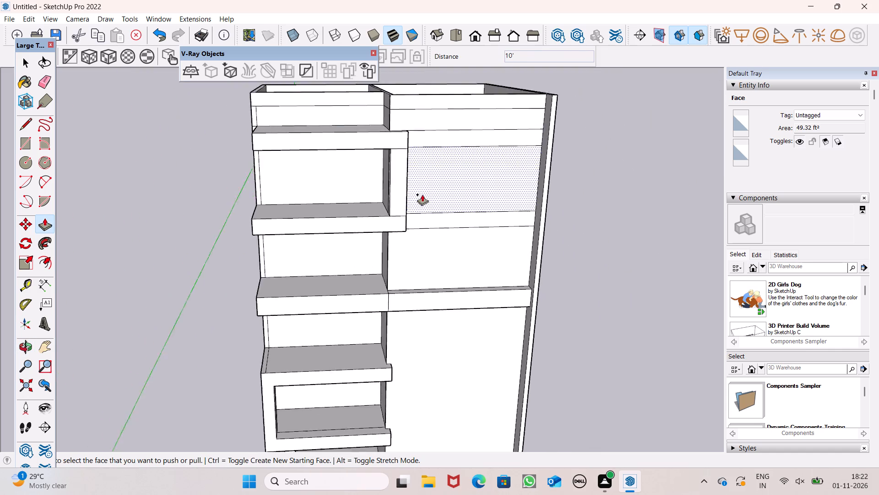
{"action": "scroll", "coordinate": [422, 194], "scroll_direction": "down", "scroll_amount": 2}
{"action": "scroll", "coordinate": [244, 180], "scroll_direction": "down", "scroll_amount": 3}
{"action": "middle_click_drag", "start_coordinate": [244, 192], "coordinate": [301, 206]}
{"action": "scroll", "coordinate": [290, 180], "scroll_direction": "up", "scroll_amount": 14}
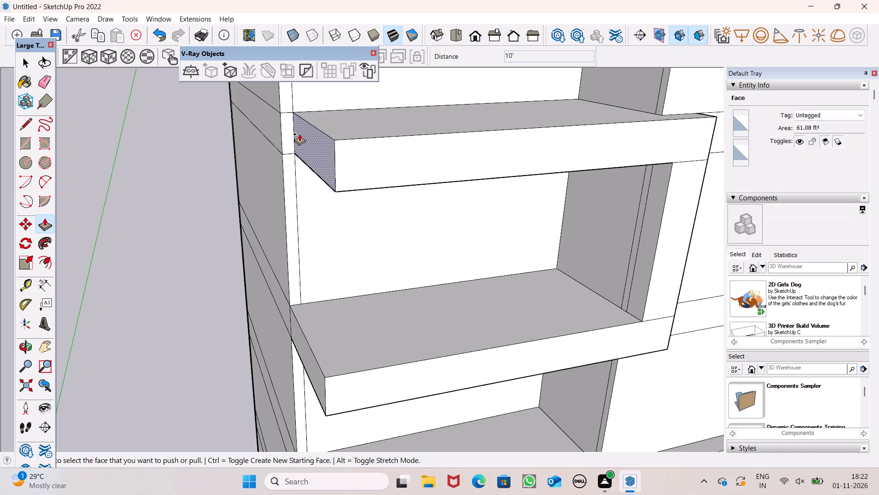
{"action": "left_click_drag", "start_coordinate": [300, 133], "coordinate": [287, 140]}
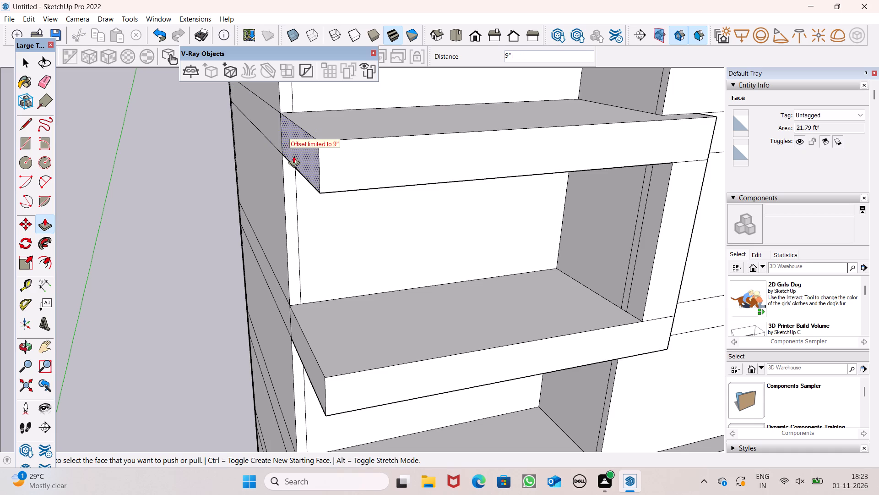
Push/Pull the narrow outer wall strip between the two upper terrace slabs forward 9' 3/16", flush with the slab fronts.
{"action": "middle_click_drag", "start_coordinate": [280, 168], "coordinate": [260, 151]}
{"action": "left_click_drag", "start_coordinate": [276, 169], "coordinate": [296, 159]}
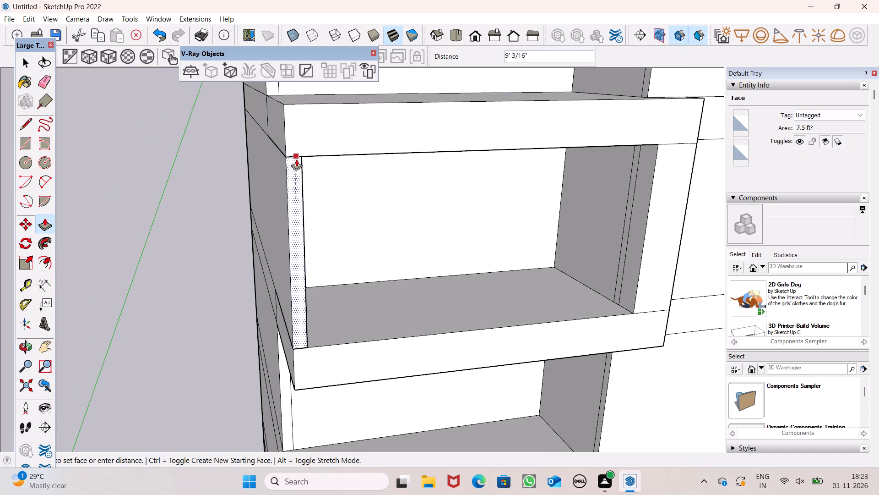
{"action": "left_click_drag", "start_coordinate": [296, 159], "coordinate": [295, 156]}
Draw lines enclosing a small rectangle of about 2.5 ft² at the outer front corner of the upper terrace slab's underside.
{"action": "scroll", "coordinate": [319, 189], "scroll_direction": "down", "scroll_amount": 4}
{"action": "middle_click_drag", "start_coordinate": [317, 199], "coordinate": [278, 180]}
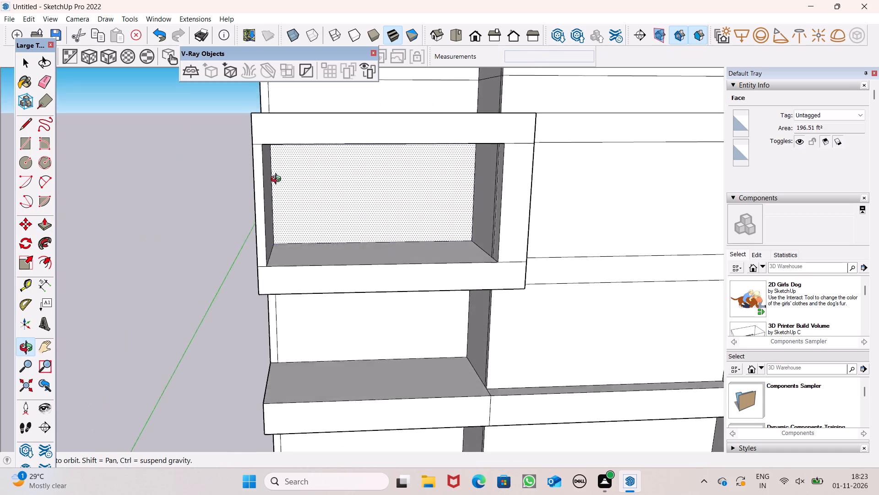
{"action": "middle_click_drag", "start_coordinate": [278, 180], "coordinate": [256, 109]}
{"action": "scroll", "coordinate": [281, 193], "scroll_direction": "down", "scroll_amount": 4}
{"action": "middle_click_drag", "start_coordinate": [285, 193], "coordinate": [290, 184]}
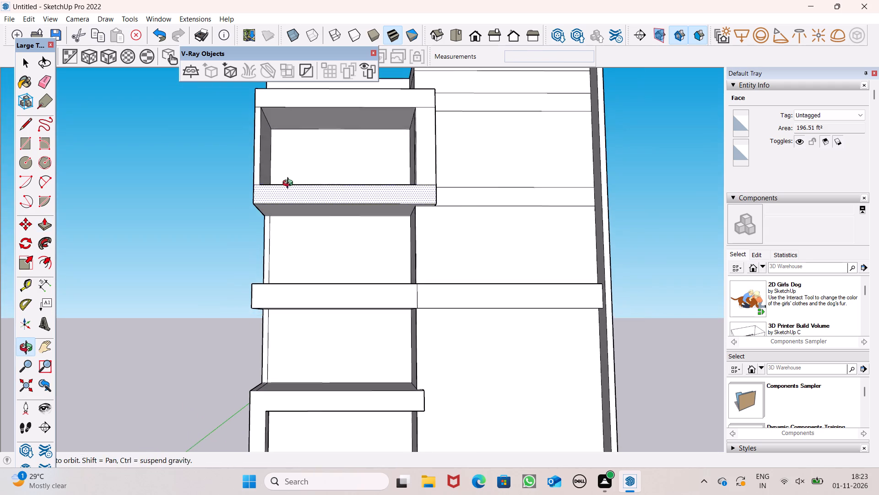
{"action": "middle_click_drag", "start_coordinate": [290, 184], "coordinate": [291, 182]}
{"action": "left_click", "coordinate": [30, 120]}
{"action": "scroll", "coordinate": [186, 191], "scroll_direction": "down", "scroll_amount": 2}
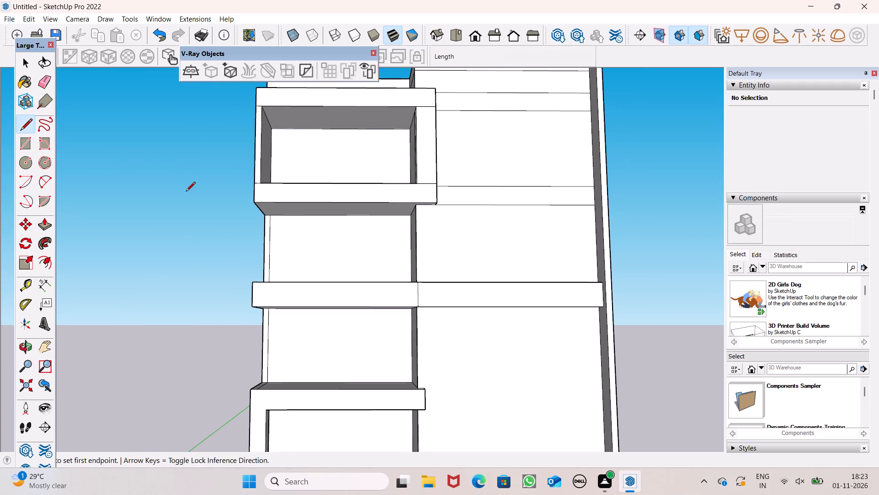
{"action": "scroll", "coordinate": [186, 192], "scroll_direction": "down", "scroll_amount": 1}
{"action": "middle_click_drag", "start_coordinate": [287, 196], "coordinate": [309, 176]}
{"action": "scroll", "coordinate": [267, 123], "scroll_direction": "up", "scroll_amount": 18}
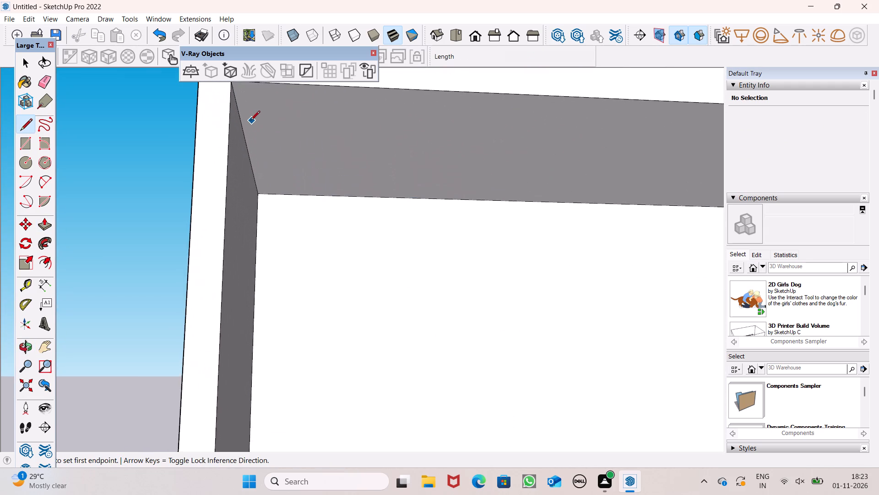
{"action": "scroll", "coordinate": [244, 143], "scroll_direction": "down", "scroll_amount": 6}
{"action": "middle_click_drag", "start_coordinate": [252, 157], "coordinate": [258, 144]}
{"action": "scroll", "coordinate": [243, 184], "scroll_direction": "down", "scroll_amount": 3}
{"action": "scroll", "coordinate": [244, 104], "scroll_direction": "up", "scroll_amount": 8}
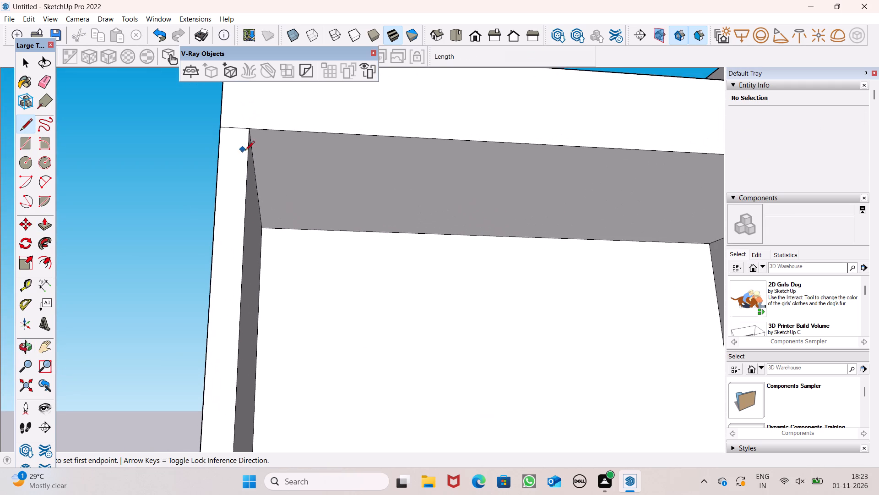
{"action": "left_click", "coordinate": [254, 156]}
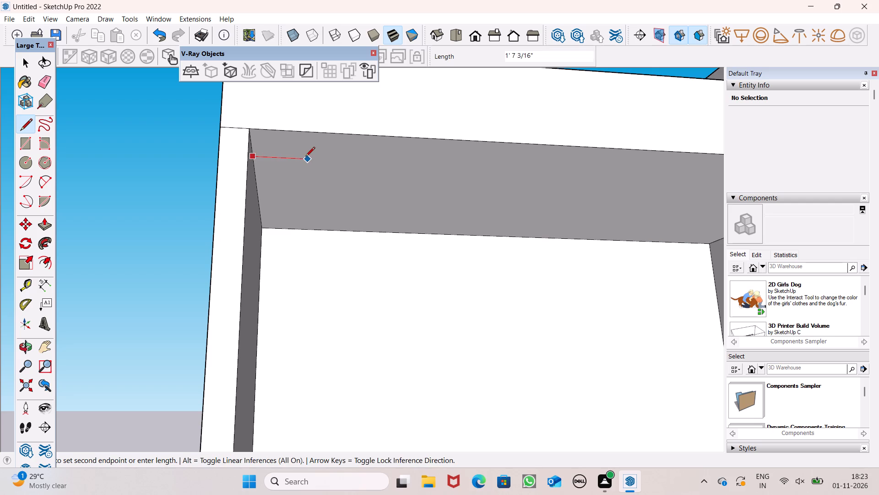
{"action": "left_click", "coordinate": [300, 154]}
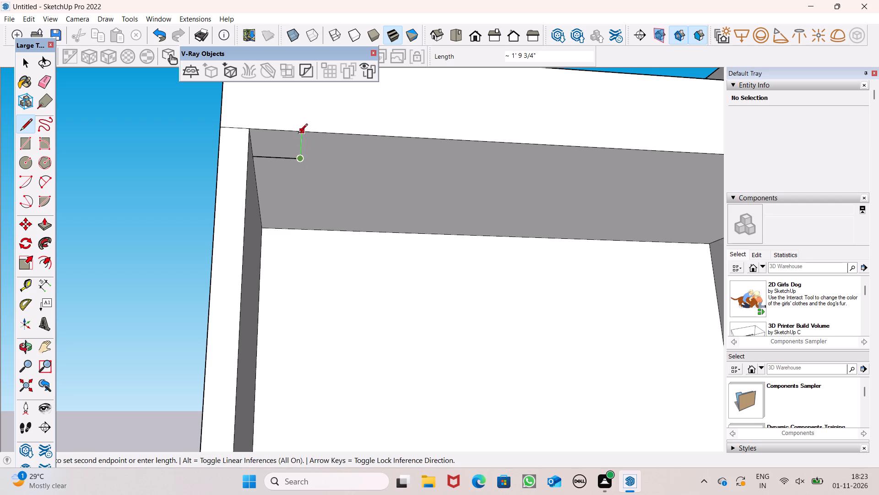
{"action": "left_click", "coordinate": [298, 132]}
Push/Pull the small rectangle down 4' 6", and extend it further to the slab below as a front corner pillar.
{"action": "left_click", "coordinate": [45, 233]}
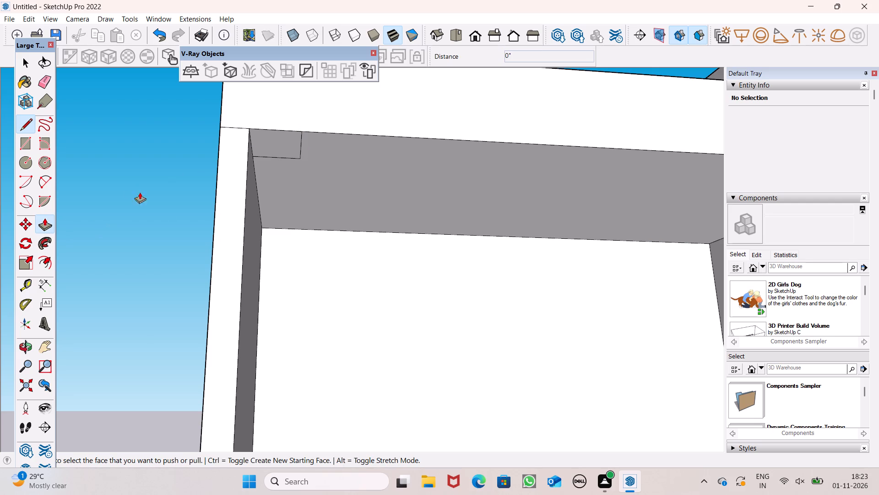
{"action": "left_click_drag", "start_coordinate": [277, 153], "coordinate": [271, 308]}
{"action": "scroll", "coordinate": [297, 181], "scroll_direction": "down", "scroll_amount": 8}
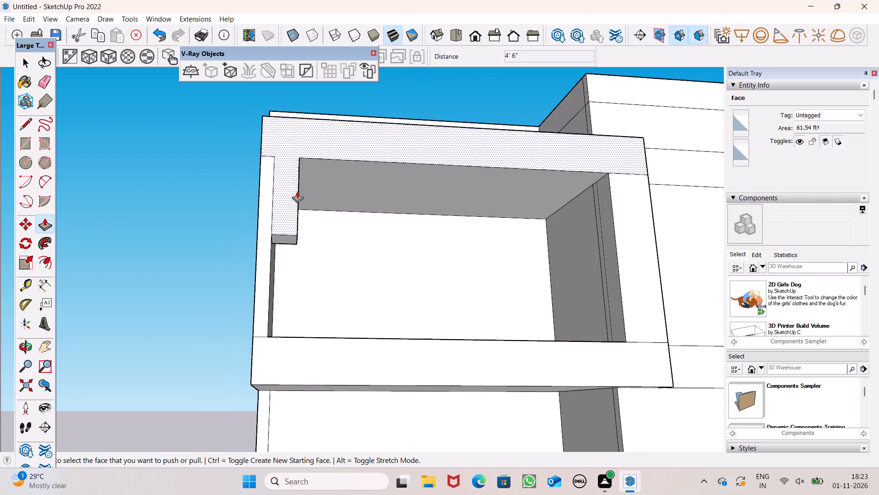
{"action": "left_click_drag", "start_coordinate": [287, 236], "coordinate": [301, 326]}
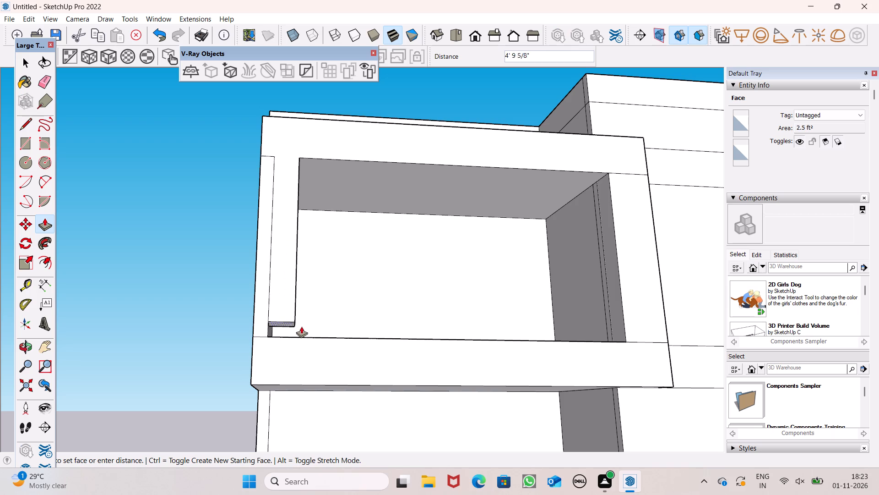
{"action": "left_click_drag", "start_coordinate": [301, 326], "coordinate": [309, 337]}
Erase the leftover edges at the upper outer corner and along the new corner pillar of the terrace frame.
{"action": "scroll", "coordinate": [306, 250], "scroll_direction": "down", "scroll_amount": 7}
{"action": "middle_click_drag", "start_coordinate": [326, 288], "coordinate": [319, 373]}
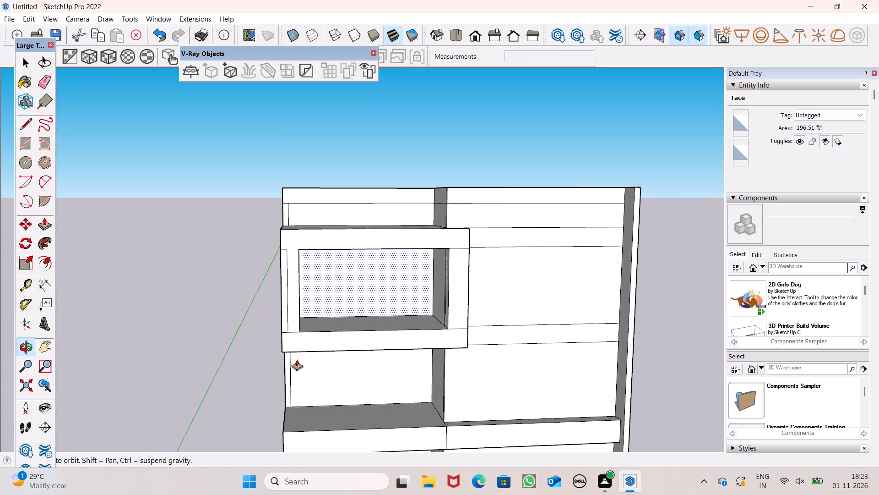
{"action": "left_click_drag", "start_coordinate": [43, 84], "coordinate": [50, 86]}
{"action": "scroll", "coordinate": [286, 301], "scroll_direction": "up", "scroll_amount": 5}
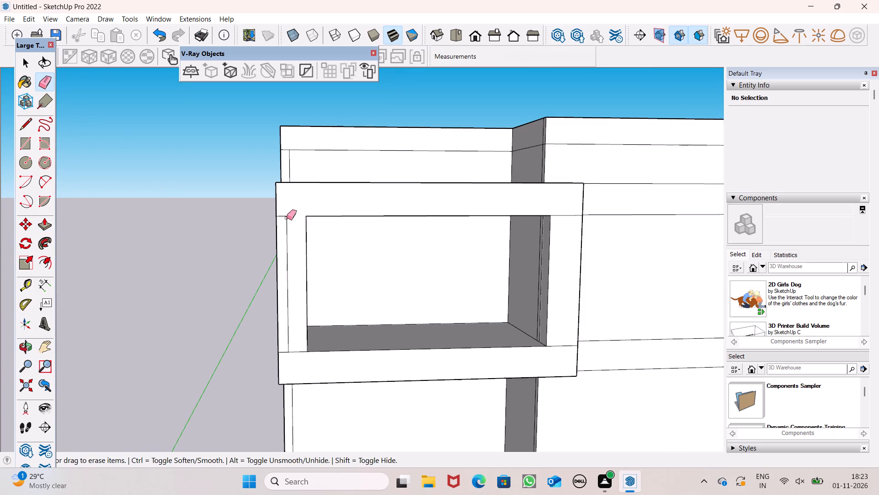
{"action": "left_click_drag", "start_coordinate": [288, 212], "coordinate": [285, 234]}
{"action": "scroll", "coordinate": [312, 198], "scroll_direction": "down", "scroll_amount": 7}
{"action": "scroll", "coordinate": [272, 160], "scroll_direction": "down", "scroll_amount": 7}
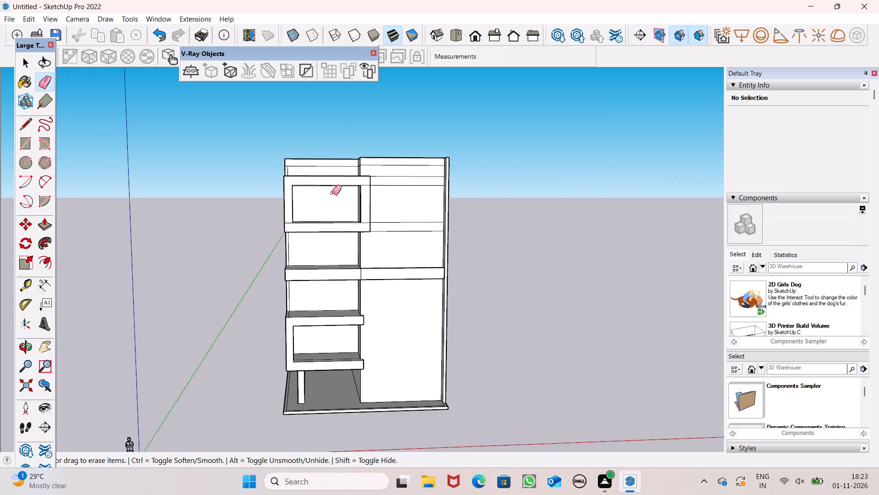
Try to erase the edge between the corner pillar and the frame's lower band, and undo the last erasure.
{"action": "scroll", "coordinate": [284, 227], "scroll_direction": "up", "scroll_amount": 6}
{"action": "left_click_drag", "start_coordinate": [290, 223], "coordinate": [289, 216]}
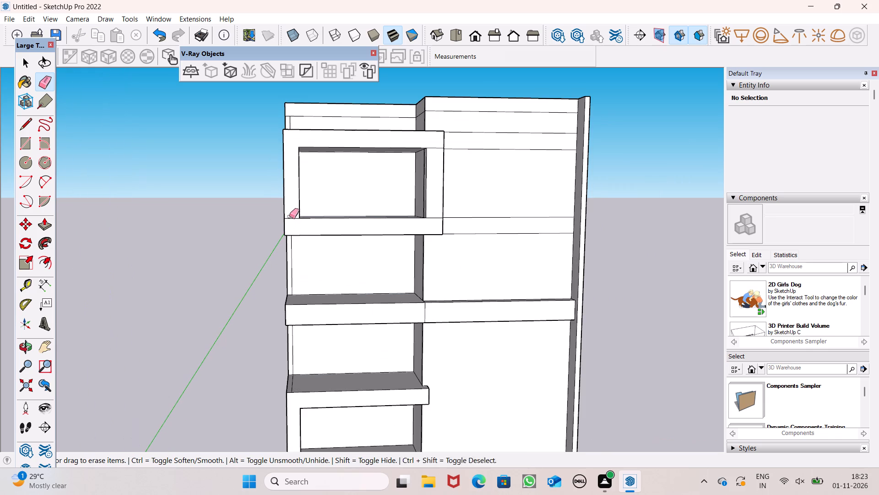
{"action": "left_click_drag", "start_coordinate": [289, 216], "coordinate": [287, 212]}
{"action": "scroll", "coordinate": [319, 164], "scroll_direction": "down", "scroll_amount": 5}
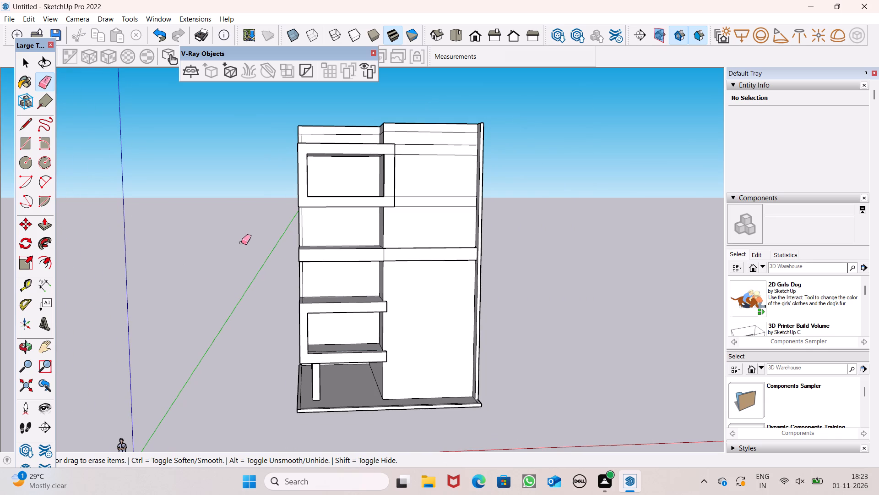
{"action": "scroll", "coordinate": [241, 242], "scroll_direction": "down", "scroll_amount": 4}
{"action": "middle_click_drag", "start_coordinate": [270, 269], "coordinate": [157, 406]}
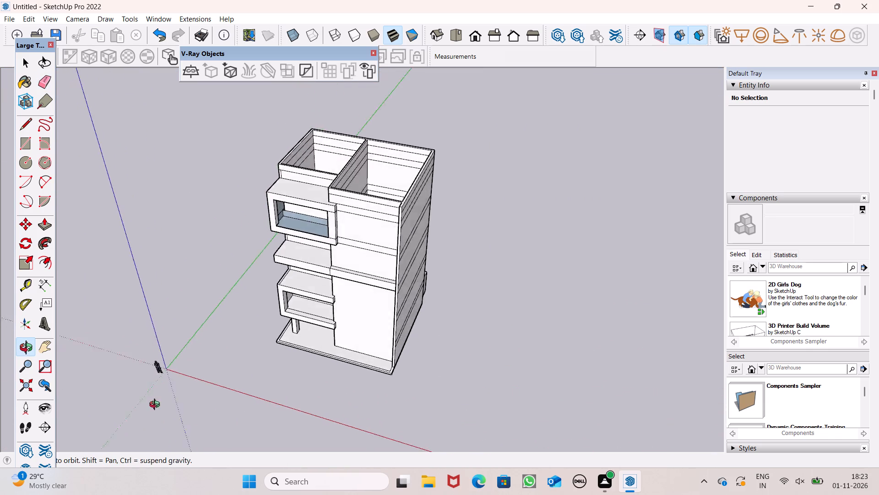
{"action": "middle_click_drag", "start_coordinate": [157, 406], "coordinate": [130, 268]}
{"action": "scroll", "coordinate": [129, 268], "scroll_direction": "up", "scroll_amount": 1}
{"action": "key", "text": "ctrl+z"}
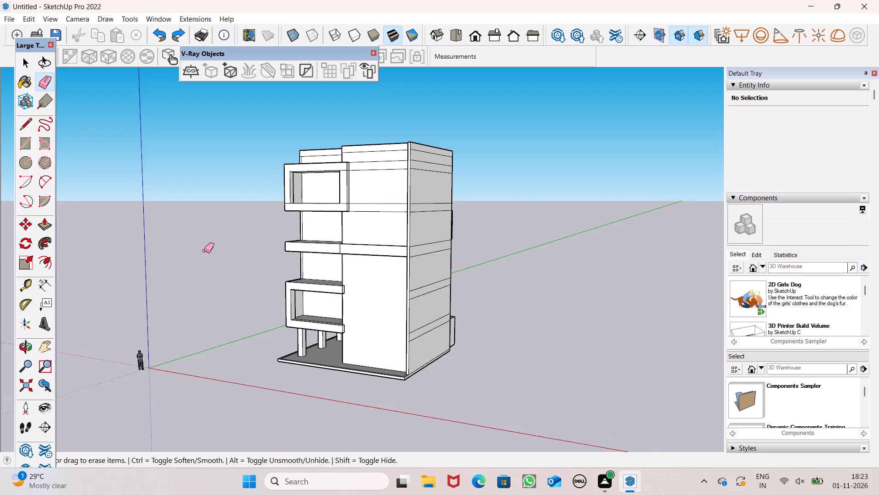
Erase only the short leftover edge between the corner pillar and the lower band at the frame's lower outer corner.
{"action": "middle_click_drag", "start_coordinate": [206, 283], "coordinate": [328, 339]}
{"action": "scroll", "coordinate": [328, 348], "scroll_direction": "up", "scroll_amount": 1}
{"action": "scroll", "coordinate": [313, 248], "scroll_direction": "up", "scroll_amount": 7}
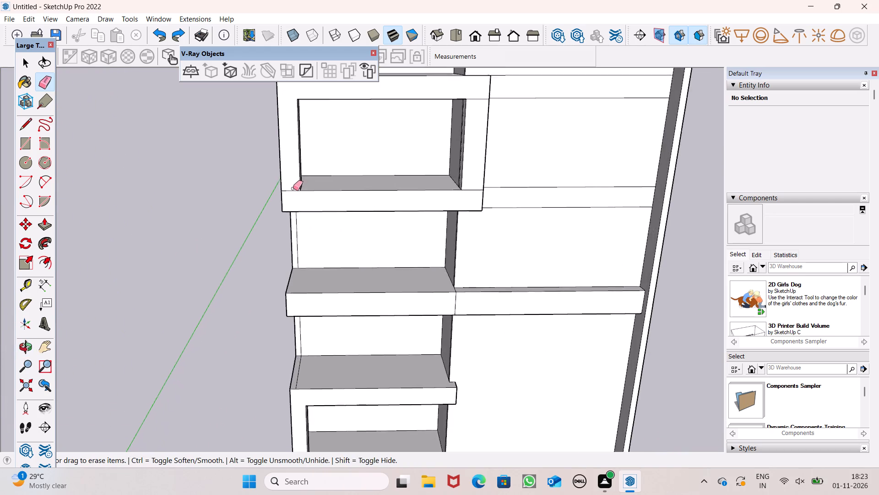
{"action": "scroll", "coordinate": [293, 188], "scroll_direction": "up", "scroll_amount": 11}
{"action": "middle_click_drag", "start_coordinate": [277, 263], "coordinate": [266, 297]}
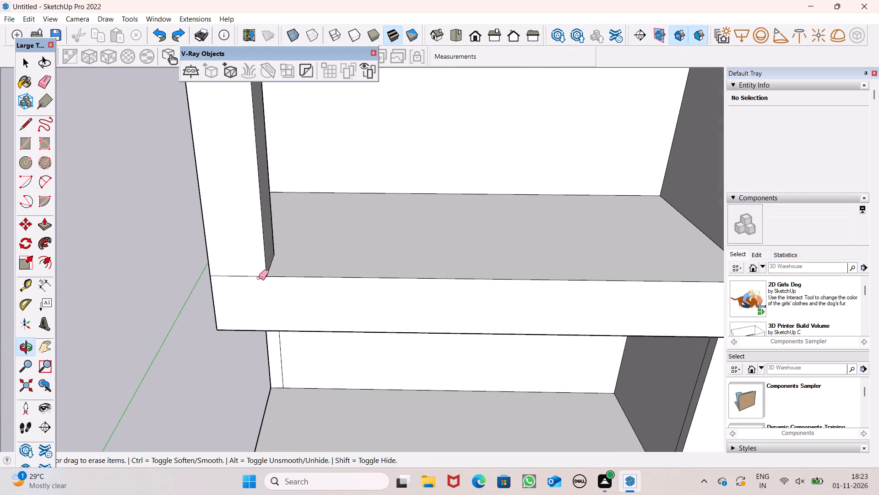
{"action": "scroll", "coordinate": [259, 278], "scroll_direction": "up", "scroll_amount": 5}
{"action": "left_click_drag", "start_coordinate": [259, 274], "coordinate": [262, 284]}
{"action": "scroll", "coordinate": [257, 275], "scroll_direction": "down", "scroll_amount": 4}
{"action": "left_click_drag", "start_coordinate": [225, 269], "coordinate": [221, 279]}
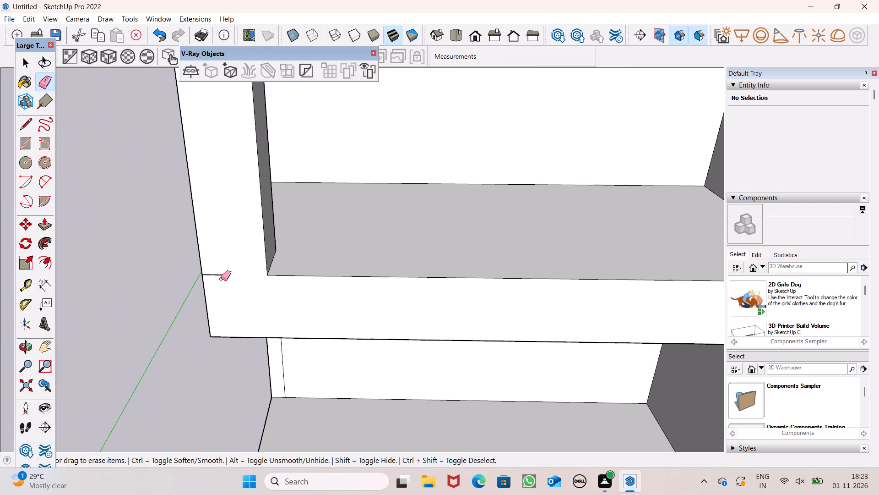
{"action": "left_click_drag", "start_coordinate": [221, 279], "coordinate": [219, 279]}
Examine the framed upper terrace bay and its outer side from several angles for leftover edges.
{"action": "middle_click_drag", "start_coordinate": [282, 292], "coordinate": [452, 255]}
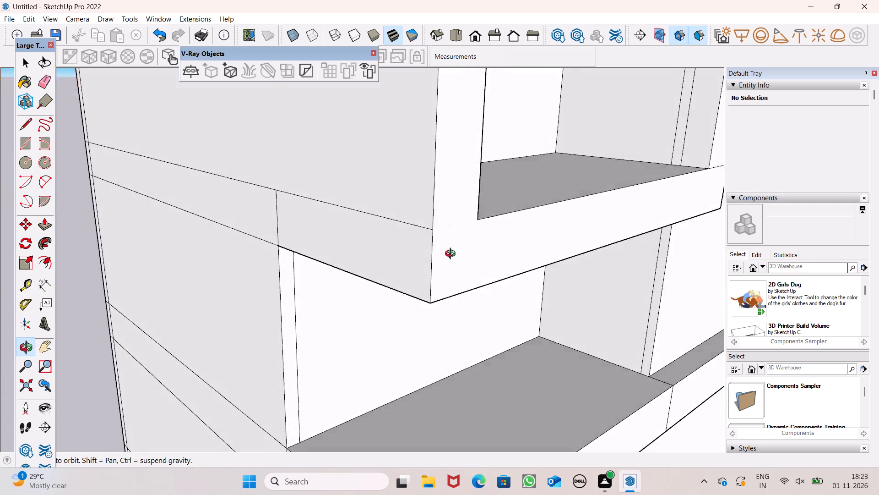
{"action": "middle_click_drag", "start_coordinate": [452, 255], "coordinate": [182, 337]}
{"action": "scroll", "coordinate": [264, 296], "scroll_direction": "down", "scroll_amount": 12}
{"action": "middle_click_drag", "start_coordinate": [287, 305], "coordinate": [368, 117]}
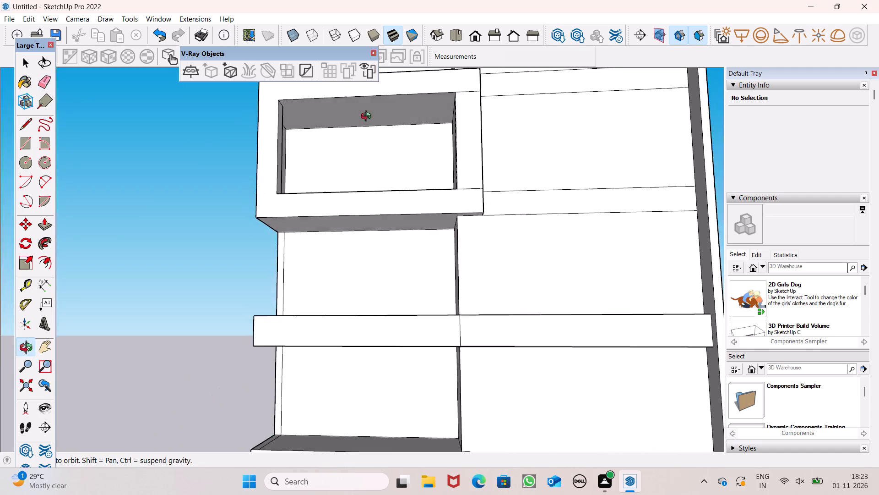
{"action": "middle_click_drag", "start_coordinate": [368, 117], "coordinate": [418, 187]}
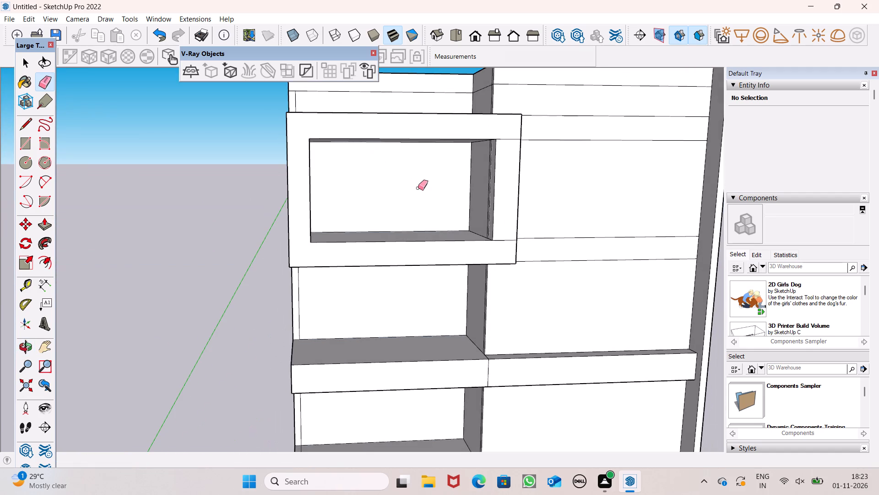
{"action": "scroll", "coordinate": [398, 188], "scroll_direction": "down", "scroll_amount": 3}
{"action": "scroll", "coordinate": [442, 185], "scroll_direction": "down", "scroll_amount": 3}
{"action": "middle_click_drag", "start_coordinate": [427, 225], "coordinate": [391, 249]}
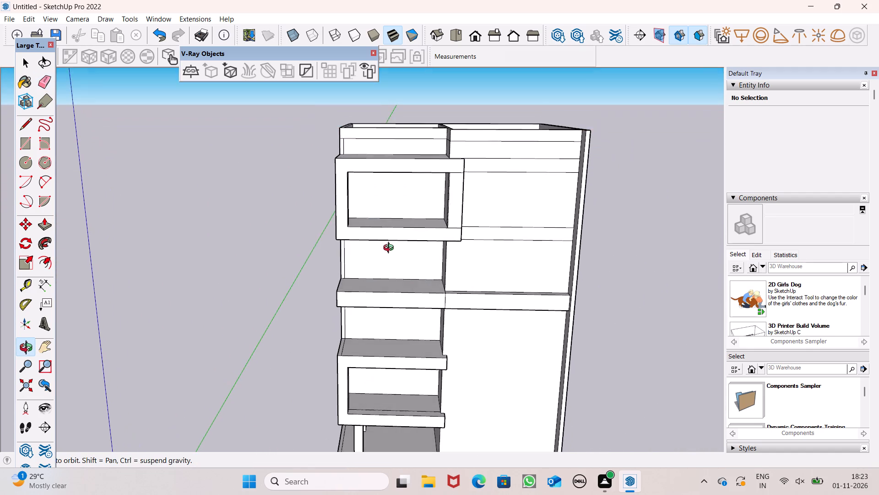
{"action": "middle_click_drag", "start_coordinate": [391, 249], "coordinate": [390, 256]}
Erase the short vertical edge near the outer end of the wall just above the upper terrace slab.
{"action": "scroll", "coordinate": [390, 257], "scroll_direction": "up", "scroll_amount": 1}
{"action": "scroll", "coordinate": [374, 201], "scroll_direction": "down", "scroll_amount": 5}
{"action": "middle_click_drag", "start_coordinate": [385, 222], "coordinate": [379, 258]}
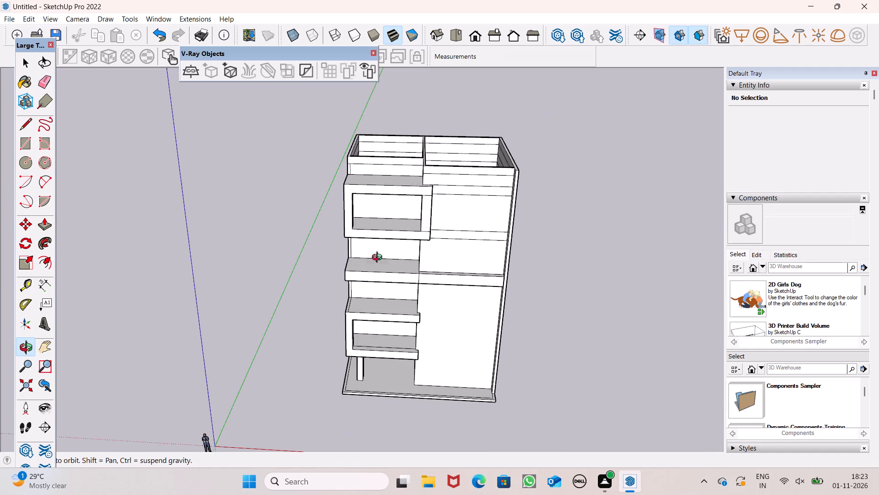
{"action": "middle_click_drag", "start_coordinate": [379, 258], "coordinate": [411, 252]}
{"action": "scroll", "coordinate": [363, 178], "scroll_direction": "up", "scroll_amount": 7}
{"action": "double_click", "coordinate": [345, 169]}
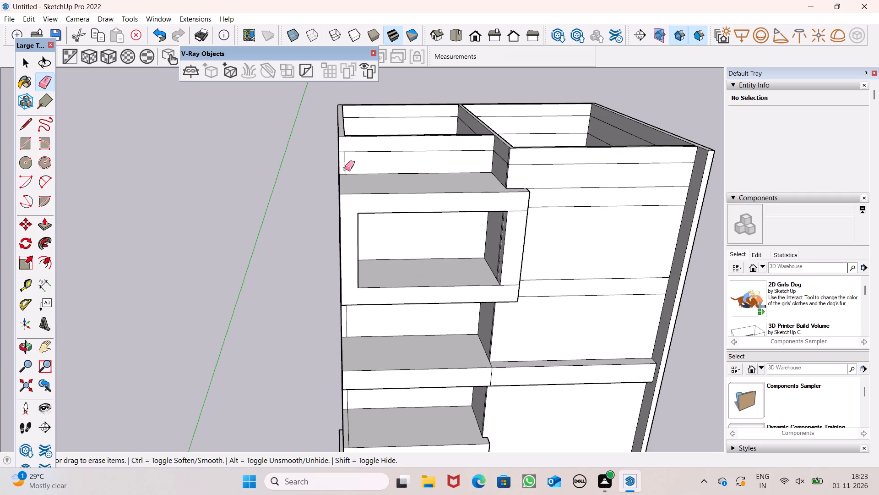
{"action": "scroll", "coordinate": [380, 194], "scroll_direction": "down", "scroll_amount": 2}
{"action": "middle_click_drag", "start_coordinate": [382, 199], "coordinate": [406, 249]}
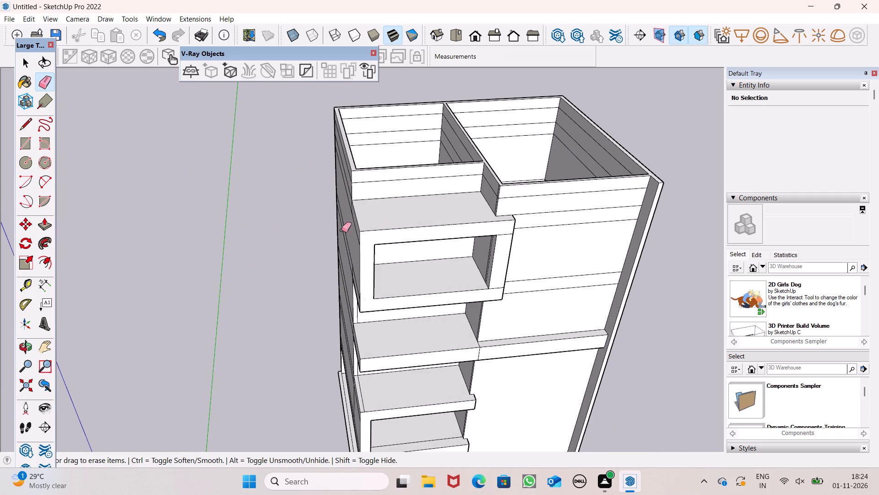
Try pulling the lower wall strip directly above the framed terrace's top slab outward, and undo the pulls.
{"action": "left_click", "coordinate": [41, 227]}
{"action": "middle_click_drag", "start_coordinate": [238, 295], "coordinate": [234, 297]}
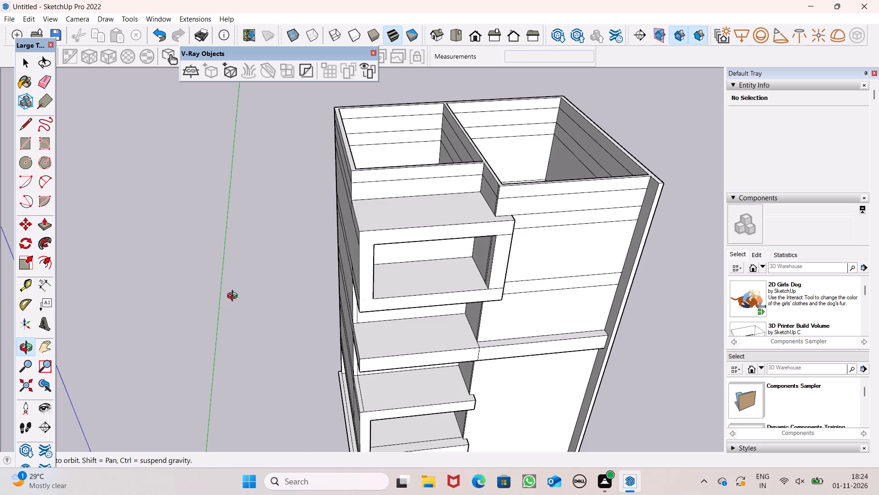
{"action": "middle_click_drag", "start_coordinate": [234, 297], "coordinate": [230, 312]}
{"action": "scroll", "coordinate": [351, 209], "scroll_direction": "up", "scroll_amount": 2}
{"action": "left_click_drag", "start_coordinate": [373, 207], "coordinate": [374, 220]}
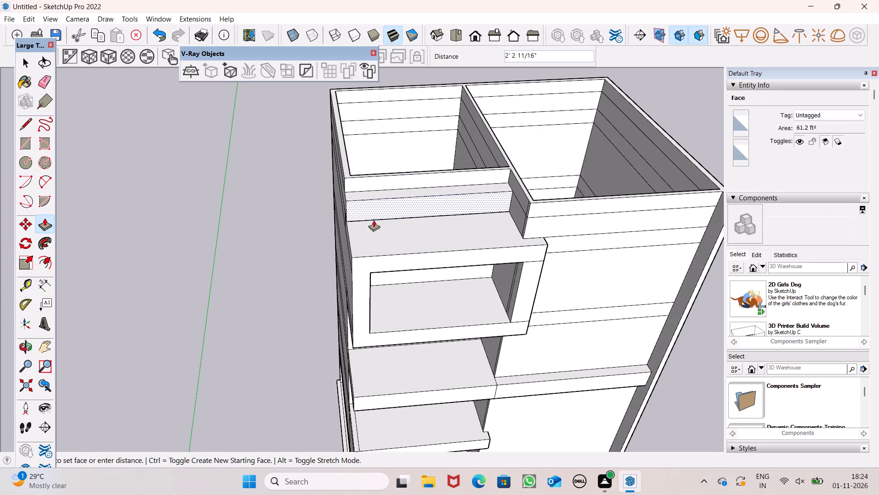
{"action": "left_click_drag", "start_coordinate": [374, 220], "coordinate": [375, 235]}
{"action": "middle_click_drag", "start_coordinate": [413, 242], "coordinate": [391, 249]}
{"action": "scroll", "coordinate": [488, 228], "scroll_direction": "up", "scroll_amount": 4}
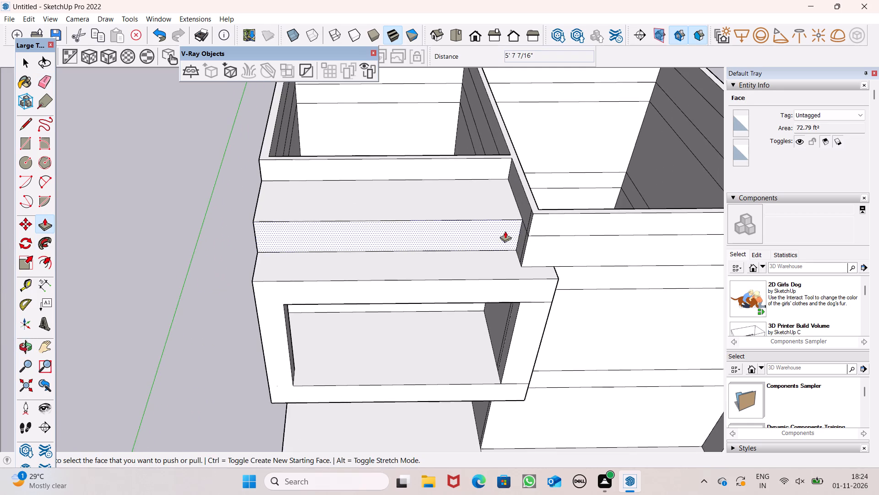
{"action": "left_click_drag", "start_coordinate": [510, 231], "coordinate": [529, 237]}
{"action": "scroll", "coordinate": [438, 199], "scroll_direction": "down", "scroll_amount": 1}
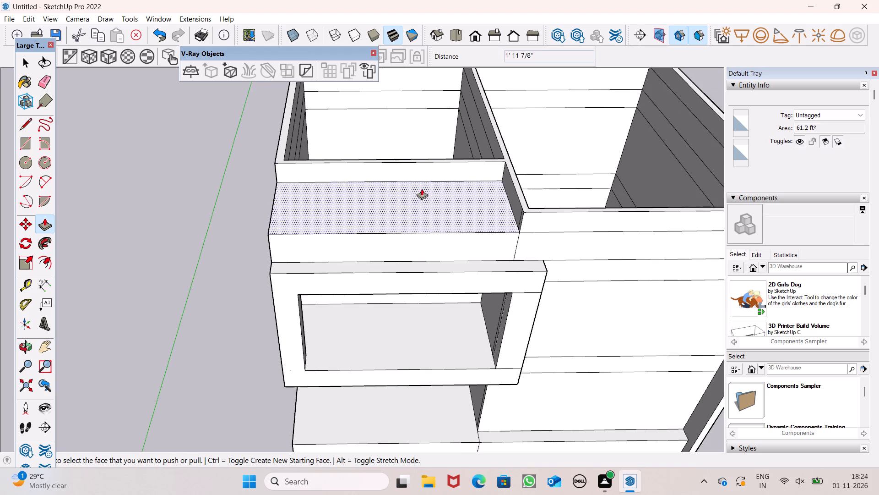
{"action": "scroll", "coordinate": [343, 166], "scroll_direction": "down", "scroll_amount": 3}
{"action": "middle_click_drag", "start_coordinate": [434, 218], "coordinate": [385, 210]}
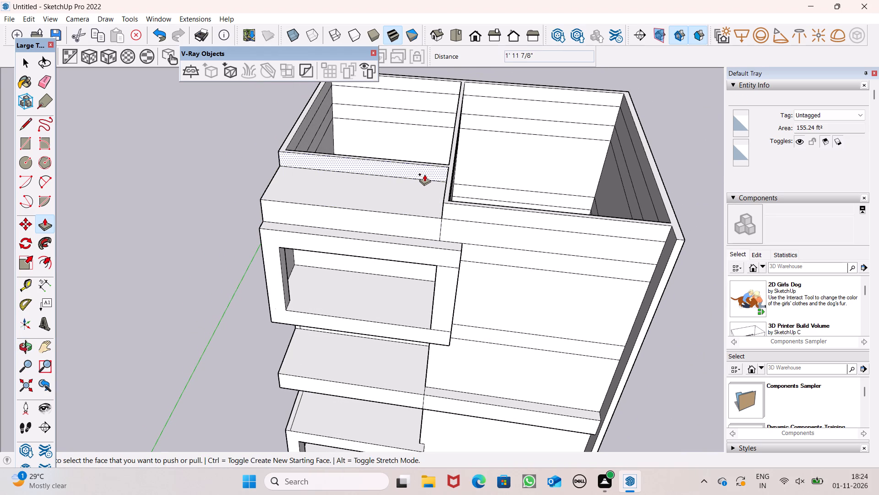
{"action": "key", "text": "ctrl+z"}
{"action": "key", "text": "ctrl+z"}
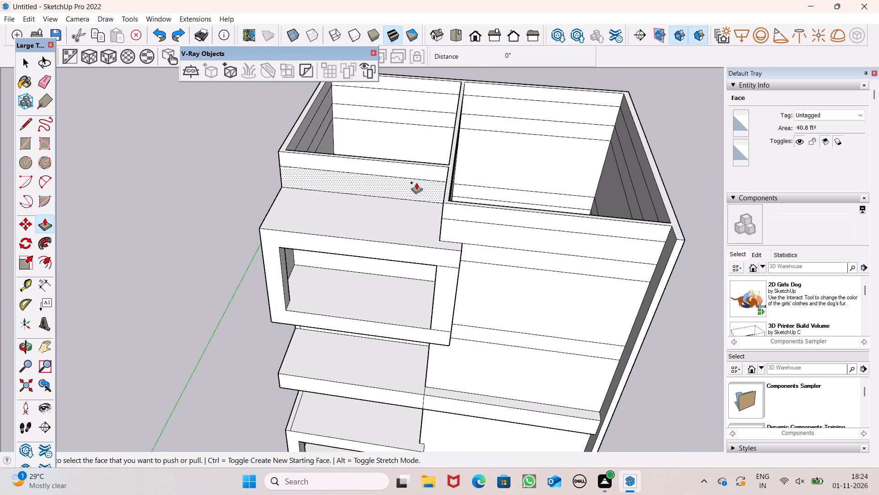
Pull both wall strips above the framed terrace outward 7' 7 5/16", and extend the upper strip a further 1' 4 7/8".
{"action": "left_click_drag", "start_coordinate": [408, 189], "coordinate": [440, 230]}
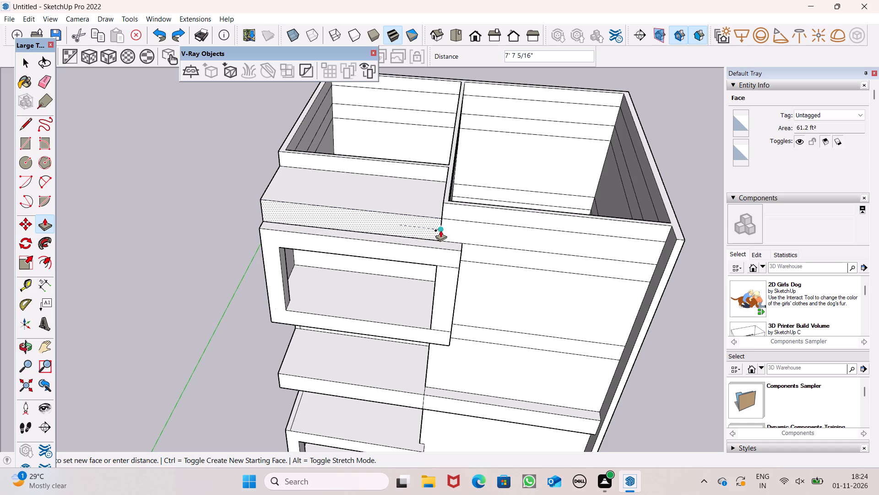
{"action": "left_click_drag", "start_coordinate": [440, 230], "coordinate": [439, 222]}
{"action": "left_click_drag", "start_coordinate": [409, 175], "coordinate": [415, 221]}
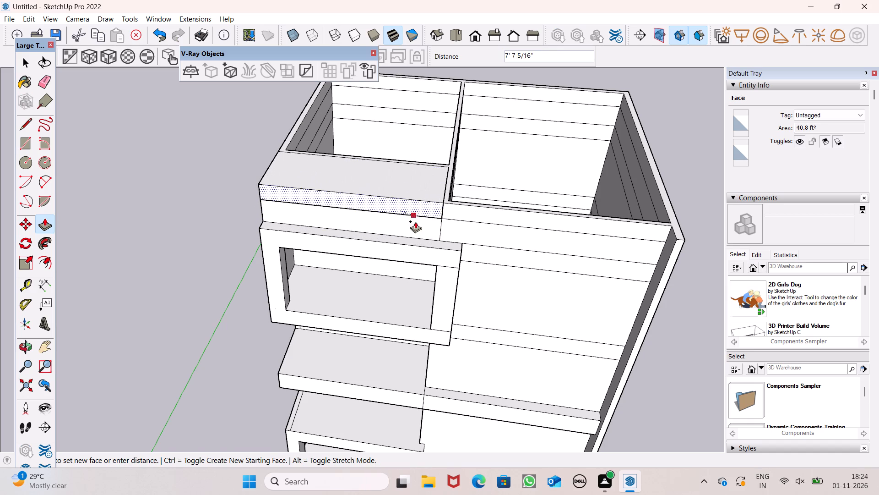
{"action": "left_click_drag", "start_coordinate": [415, 221], "coordinate": [442, 220]}
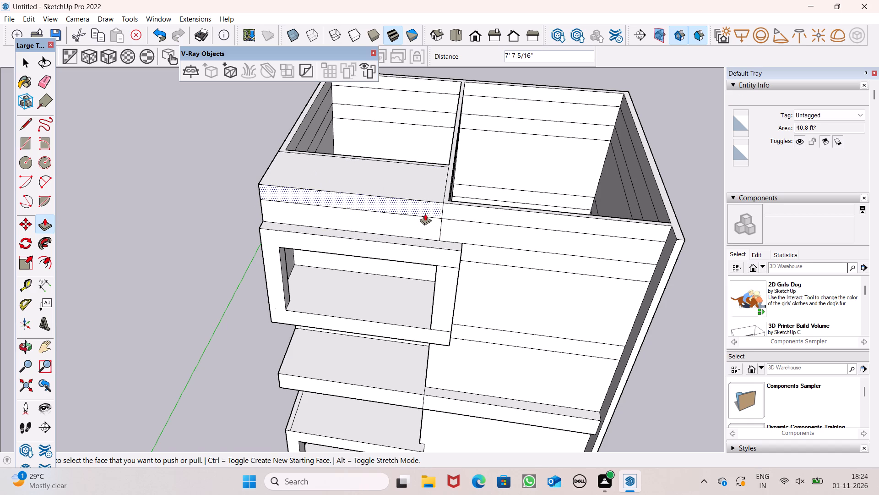
{"action": "left_click_drag", "start_coordinate": [425, 213], "coordinate": [459, 252]}
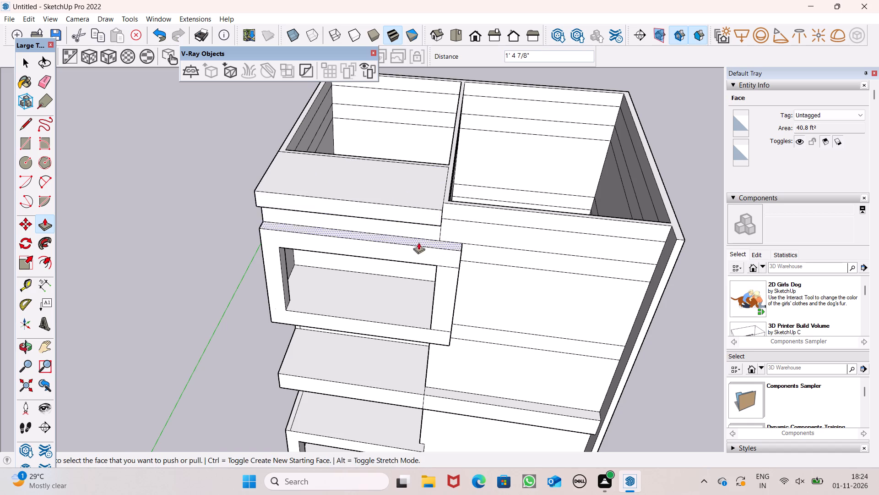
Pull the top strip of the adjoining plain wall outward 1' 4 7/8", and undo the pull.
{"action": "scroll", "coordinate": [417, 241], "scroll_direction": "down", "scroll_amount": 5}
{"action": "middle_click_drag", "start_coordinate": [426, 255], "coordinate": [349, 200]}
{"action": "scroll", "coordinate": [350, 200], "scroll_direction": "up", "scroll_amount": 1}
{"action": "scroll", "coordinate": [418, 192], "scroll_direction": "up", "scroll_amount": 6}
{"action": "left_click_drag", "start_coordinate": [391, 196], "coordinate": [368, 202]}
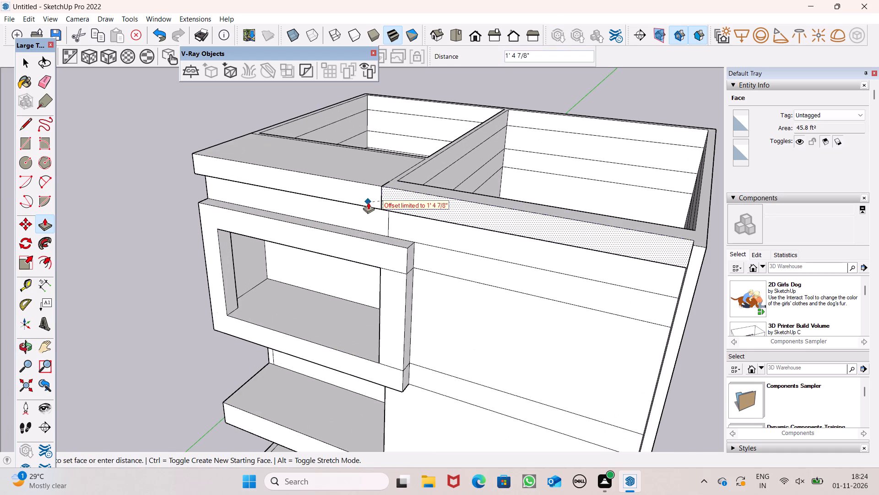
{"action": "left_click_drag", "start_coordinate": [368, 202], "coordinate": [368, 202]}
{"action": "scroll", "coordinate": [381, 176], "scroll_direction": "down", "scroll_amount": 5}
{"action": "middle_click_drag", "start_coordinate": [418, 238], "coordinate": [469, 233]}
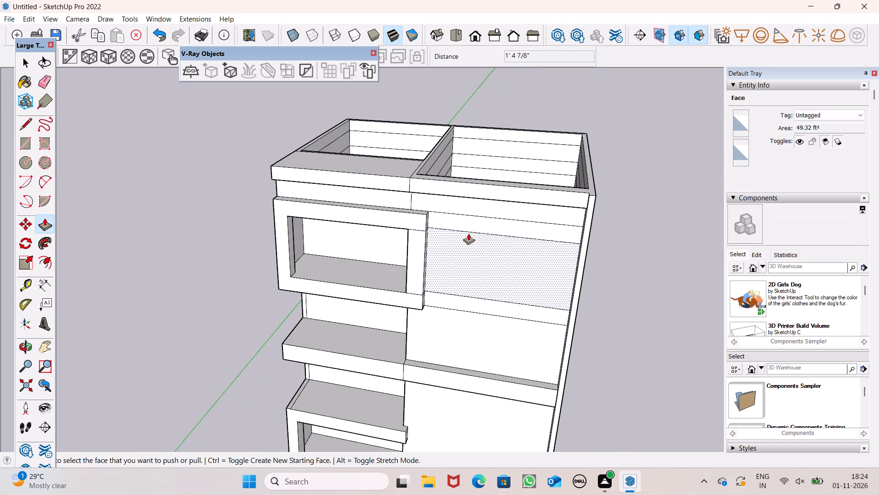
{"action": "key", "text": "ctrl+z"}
Push the projecting band on the plain wall beside the open terrace slab back 1' 4 7/8", flush with the wall.
{"action": "middle_click_drag", "start_coordinate": [497, 259], "coordinate": [509, 228]}
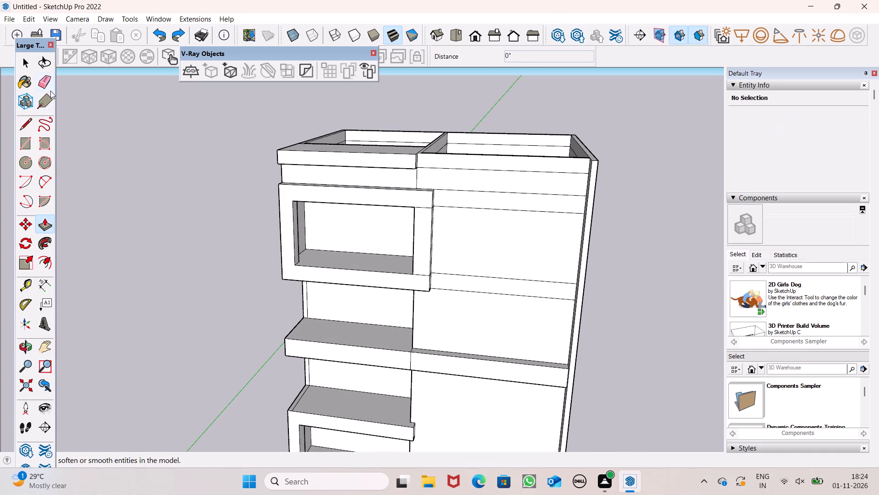
{"action": "left_click", "coordinate": [44, 83]}
{"action": "scroll", "coordinate": [208, 234], "scroll_direction": "down", "scroll_amount": 1}
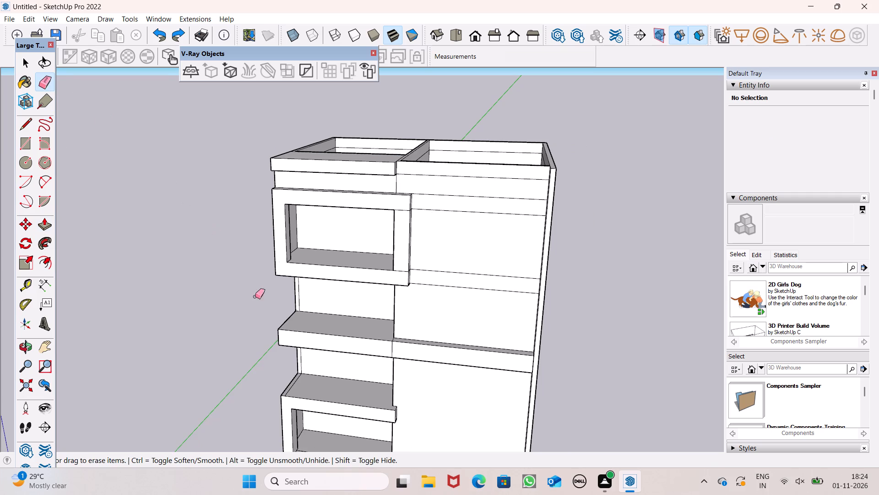
{"action": "left_click", "coordinate": [43, 228]}
{"action": "middle_click_drag", "start_coordinate": [239, 313], "coordinate": [254, 333]}
{"action": "scroll", "coordinate": [337, 349], "scroll_direction": "up", "scroll_amount": 6}
{"action": "left_click_drag", "start_coordinate": [447, 363], "coordinate": [447, 360]}
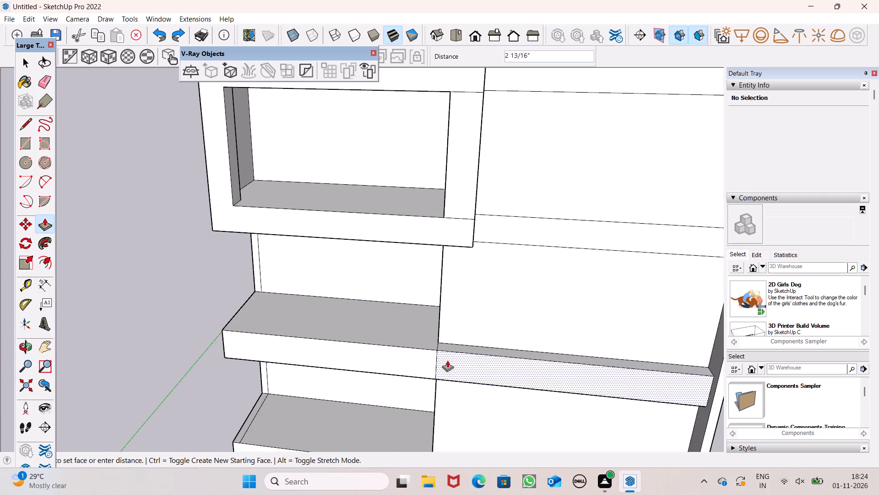
{"action": "left_click_drag", "start_coordinate": [447, 360], "coordinate": [445, 329]}
{"action": "scroll", "coordinate": [265, 302], "scroll_direction": "down", "scroll_amount": 6}
{"action": "middle_click_drag", "start_coordinate": [218, 337], "coordinate": [248, 307]}
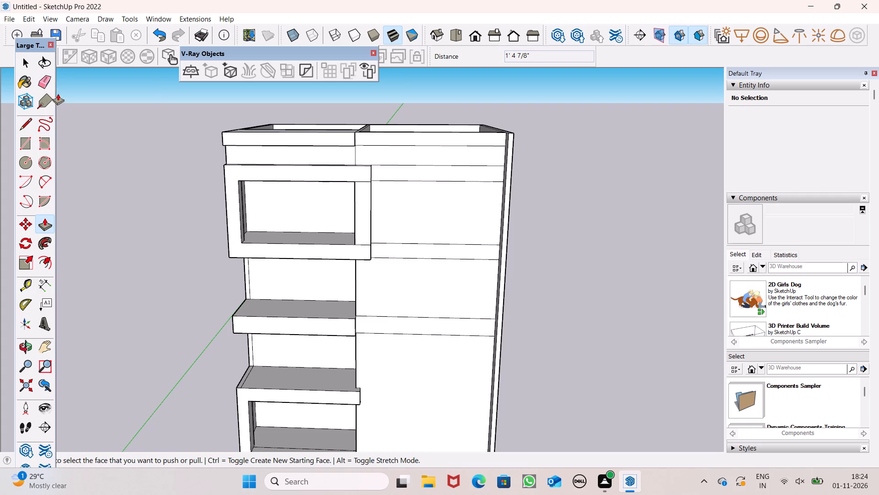
Erase the two horizontal edges across the plain wall level with the lower band of the upper terrace frame.
{"action": "left_click", "coordinate": [39, 81]}
{"action": "left_click_drag", "start_coordinate": [403, 228], "coordinate": [410, 258]}
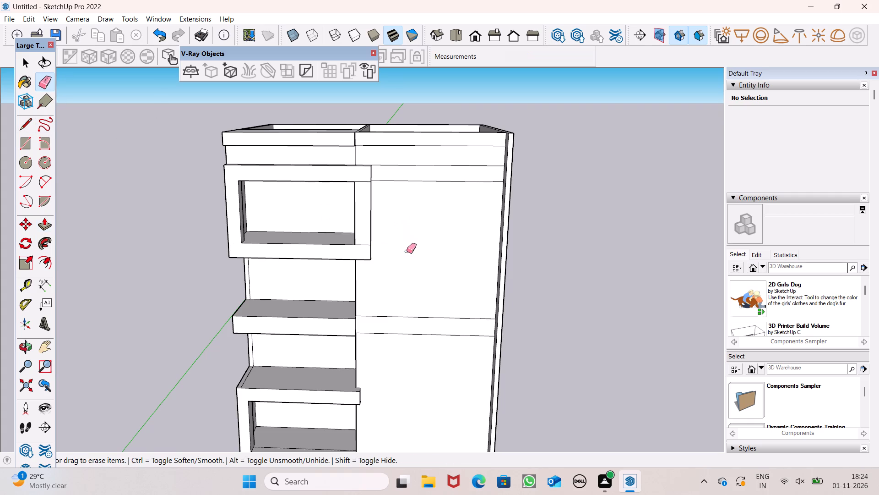
Draw two parallel vertical lines, each 30' 10", on the plain wall from the top strip's lower edge to the lower band's bottom edge.
{"action": "left_click", "coordinate": [24, 144]}
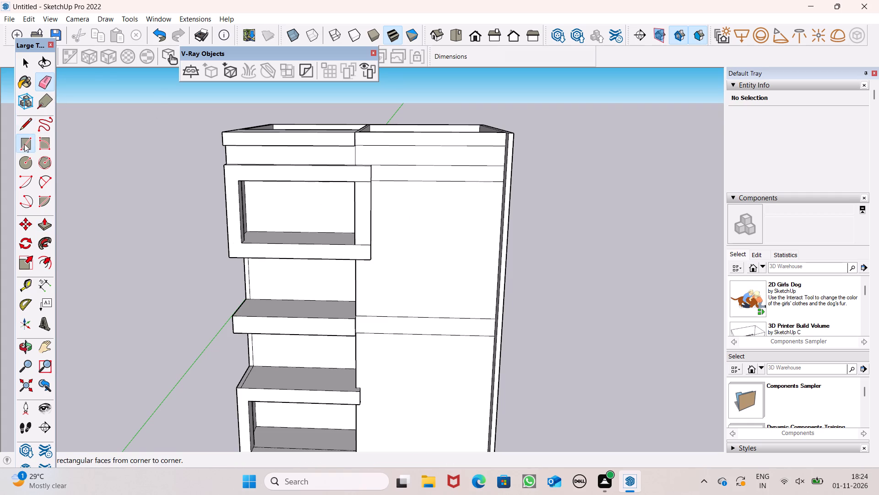
{"action": "scroll", "coordinate": [256, 429], "scroll_direction": "down", "scroll_amount": 1}
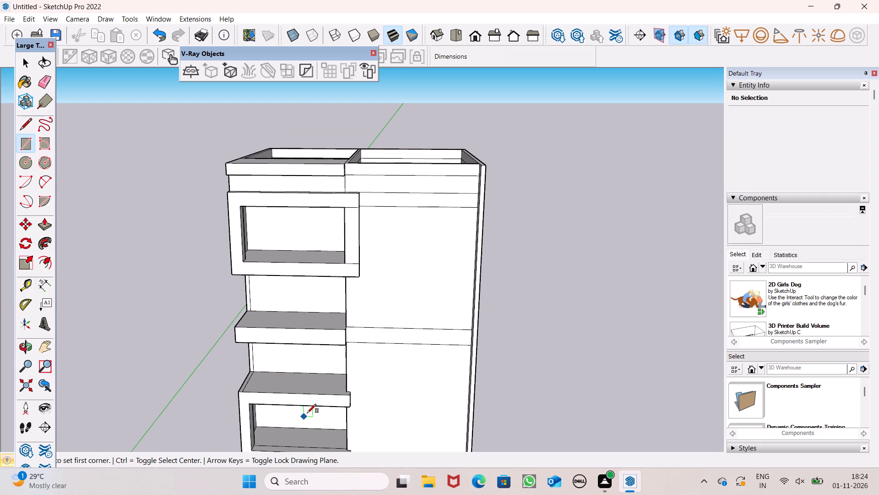
{"action": "left_click", "coordinate": [21, 123]}
{"action": "scroll", "coordinate": [396, 186], "scroll_direction": "down", "scroll_amount": 1}
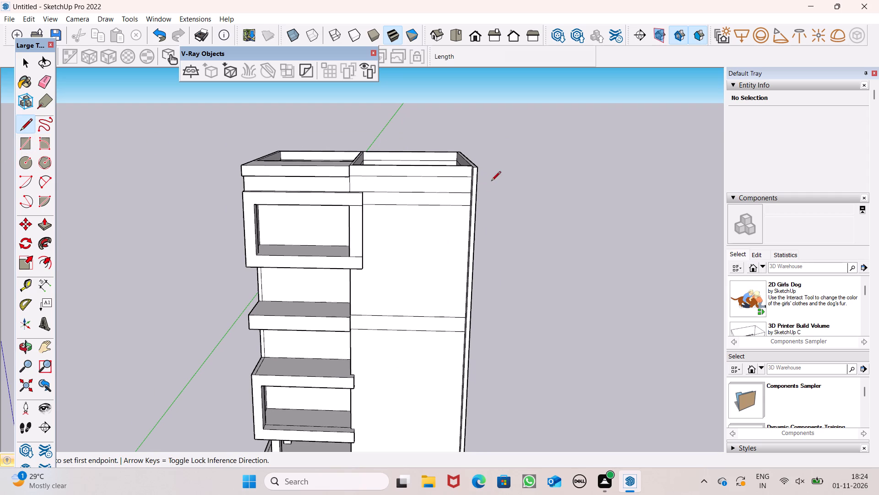
{"action": "scroll", "coordinate": [450, 199], "scroll_direction": "up", "scroll_amount": 2}
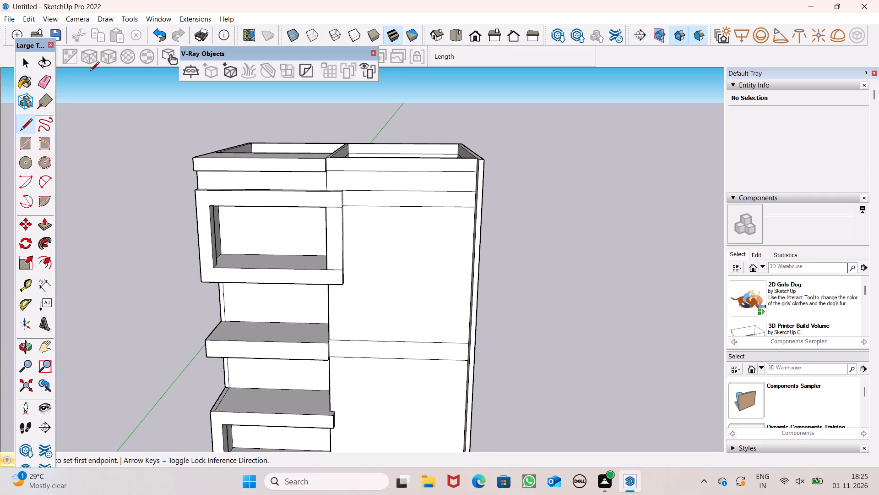
{"action": "left_click", "coordinate": [445, 172]}
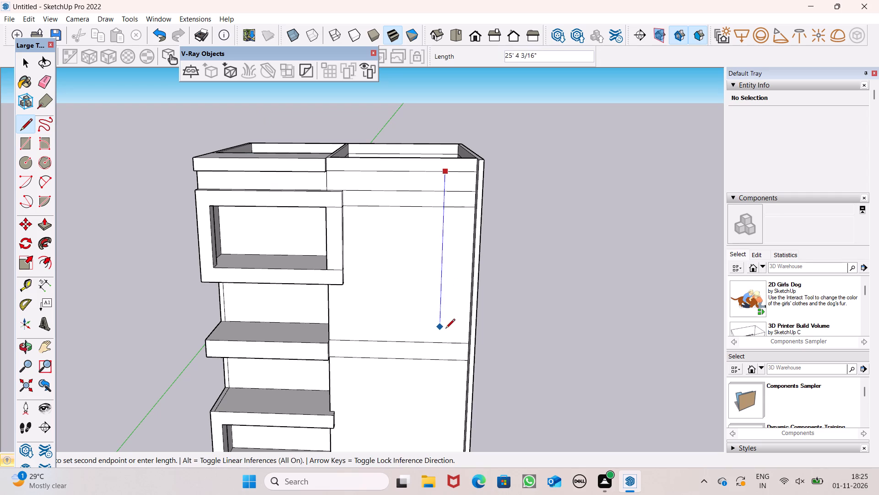
{"action": "scroll", "coordinate": [443, 329], "scroll_direction": "down", "scroll_amount": 1}
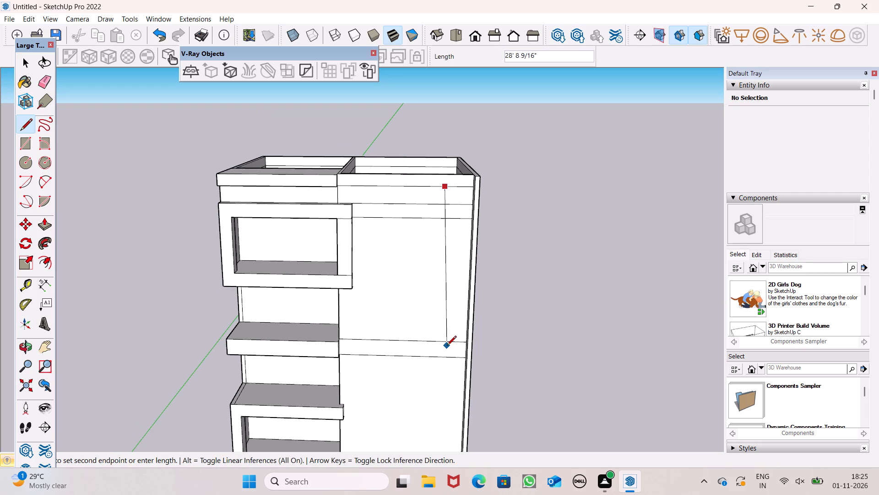
{"action": "scroll", "coordinate": [447, 352], "scroll_direction": "up", "scroll_amount": 2}
{"action": "left_click", "coordinate": [439, 359]}
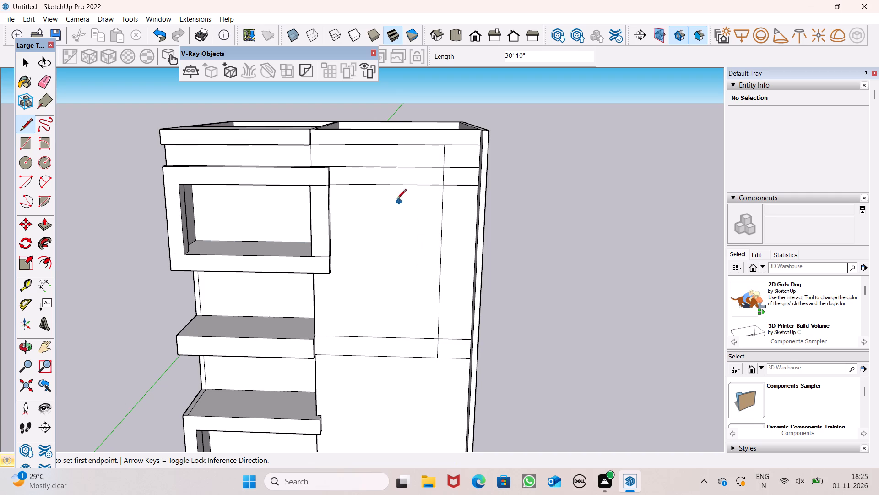
{"action": "scroll", "coordinate": [436, 151], "scroll_direction": "up", "scroll_amount": 2}
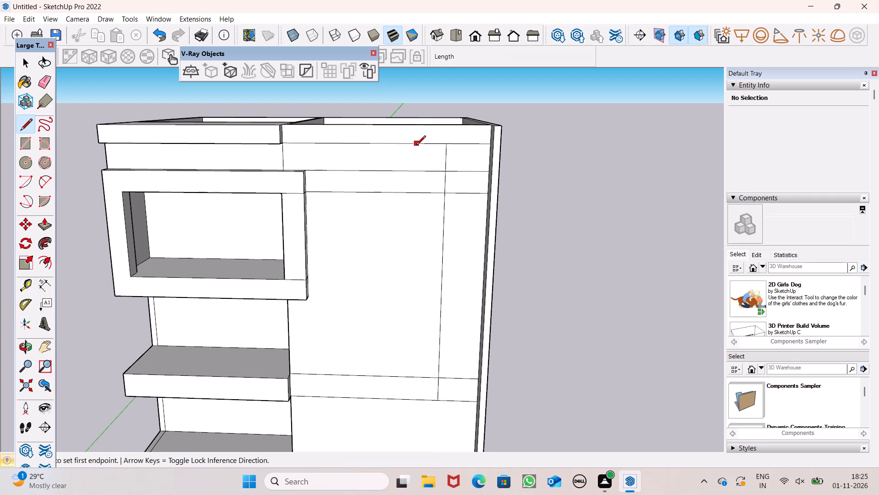
{"action": "left_click", "coordinate": [418, 142]}
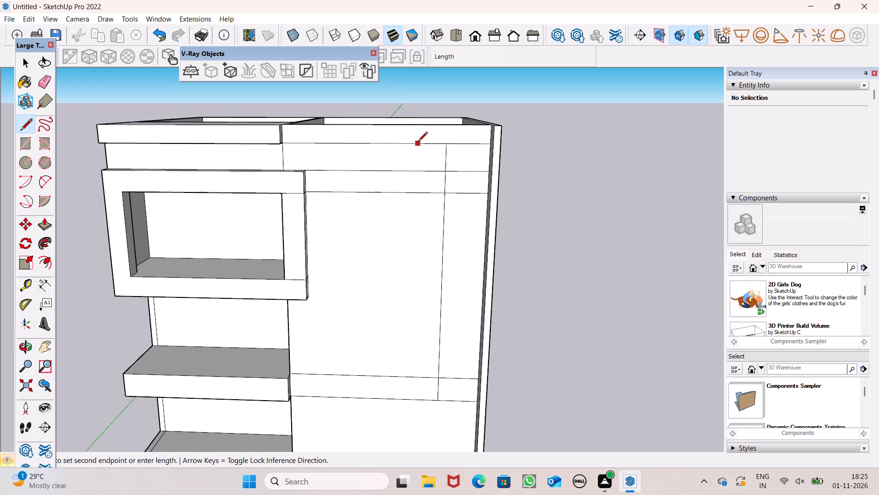
{"action": "scroll", "coordinate": [416, 149], "scroll_direction": "down", "scroll_amount": 3}
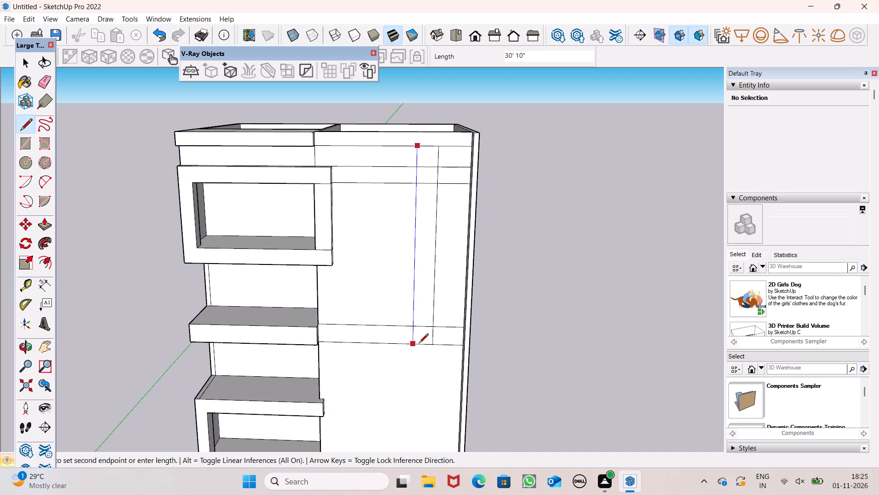
{"action": "left_click", "coordinate": [419, 344]}
Erase the edges crossing between the two vertical lines and the inner line's segment in the lower band, joining them into one frame face.
{"action": "left_click_drag", "start_coordinate": [35, 81], "coordinate": [48, 83]}
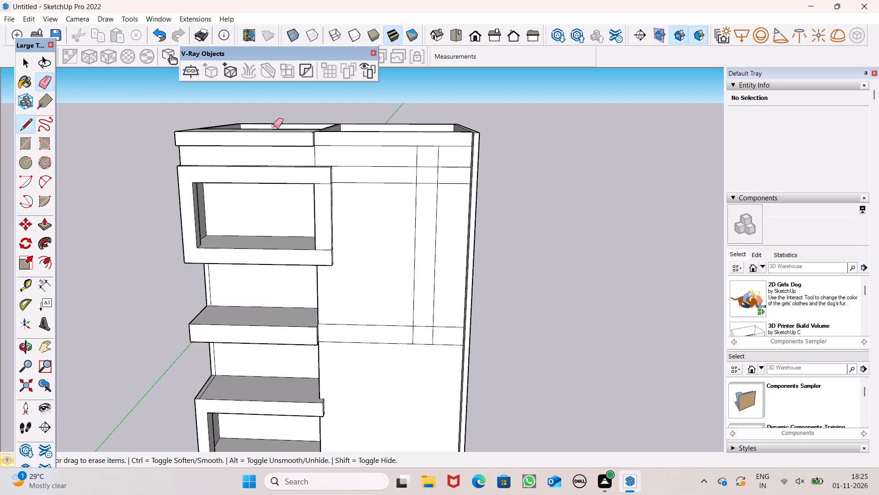
{"action": "scroll", "coordinate": [415, 172], "scroll_direction": "up", "scroll_amount": 2}
{"action": "left_click_drag", "start_coordinate": [430, 161], "coordinate": [432, 183]}
{"action": "left_click_drag", "start_coordinate": [429, 167], "coordinate": [433, 196]}
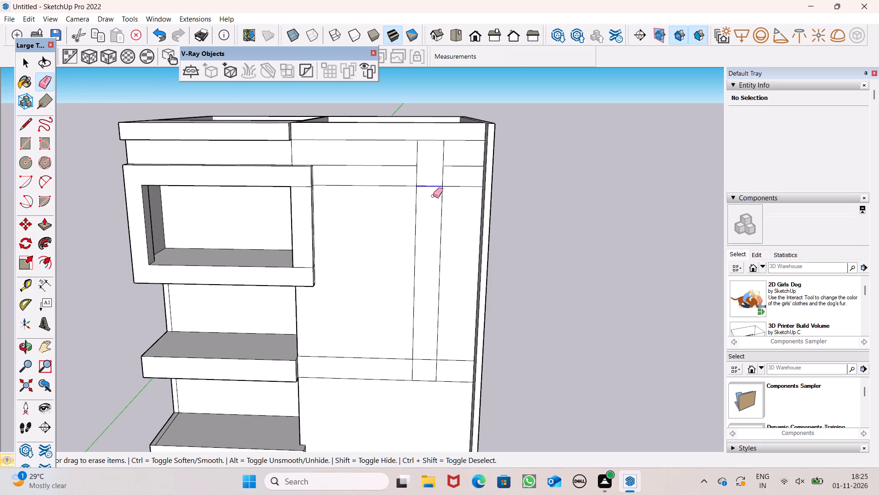
{"action": "left_click_drag", "start_coordinate": [433, 196], "coordinate": [429, 187]}
{"action": "left_click", "coordinate": [427, 138]}
{"action": "scroll", "coordinate": [439, 140], "scroll_direction": "down", "scroll_amount": 2}
{"action": "scroll", "coordinate": [444, 298], "scroll_direction": "up", "scroll_amount": 3}
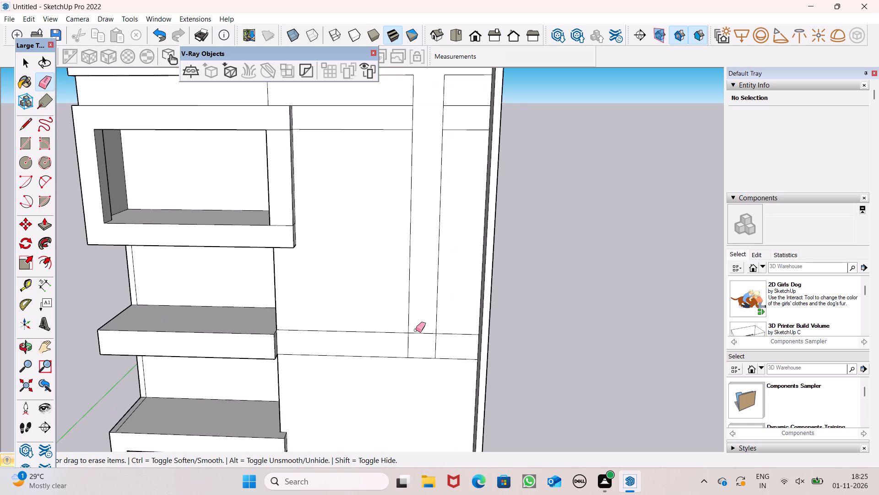
{"action": "scroll", "coordinate": [420, 345], "scroll_direction": "up", "scroll_amount": 3}
{"action": "left_click_drag", "start_coordinate": [414, 316], "coordinate": [394, 348]}
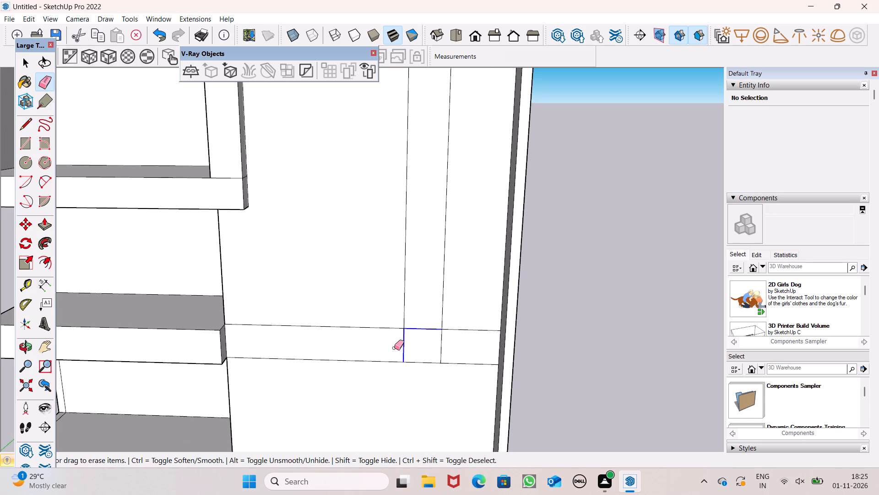
{"action": "left_click_drag", "start_coordinate": [394, 348], "coordinate": [392, 347]}
Pull the joined frame face of top strip, vertical strip and lower band outward about 1' 3 3/16" from the plain wall.
{"action": "scroll", "coordinate": [465, 257], "scroll_direction": "down", "scroll_amount": 11}
{"action": "middle_click_drag", "start_coordinate": [450, 276], "coordinate": [446, 306]}
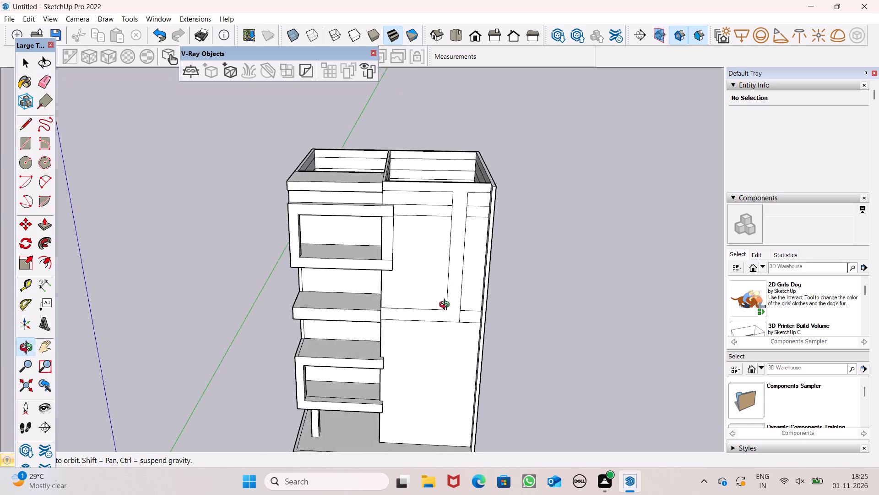
{"action": "middle_click_drag", "start_coordinate": [446, 306], "coordinate": [428, 318]}
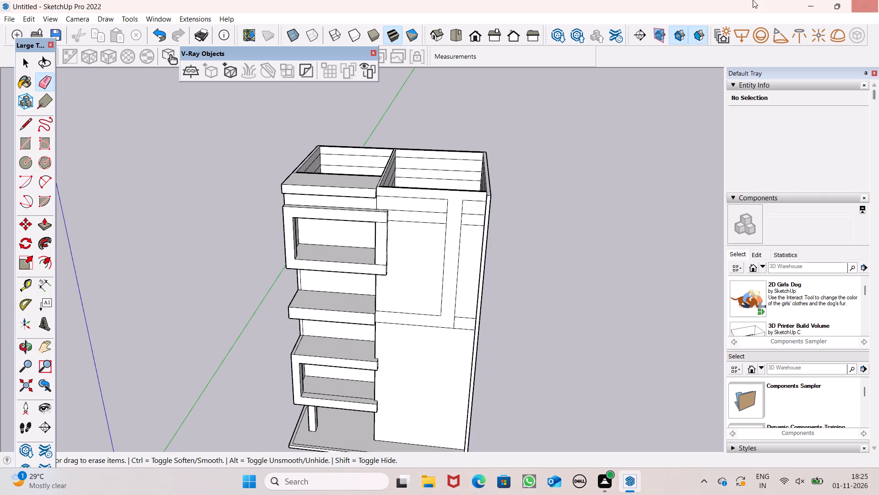
{"action": "left_click", "coordinate": [54, 218]}
{"action": "scroll", "coordinate": [346, 95], "scroll_direction": "down", "scroll_amount": 1}
{"action": "middle_click_drag", "start_coordinate": [464, 115], "coordinate": [411, 210]}
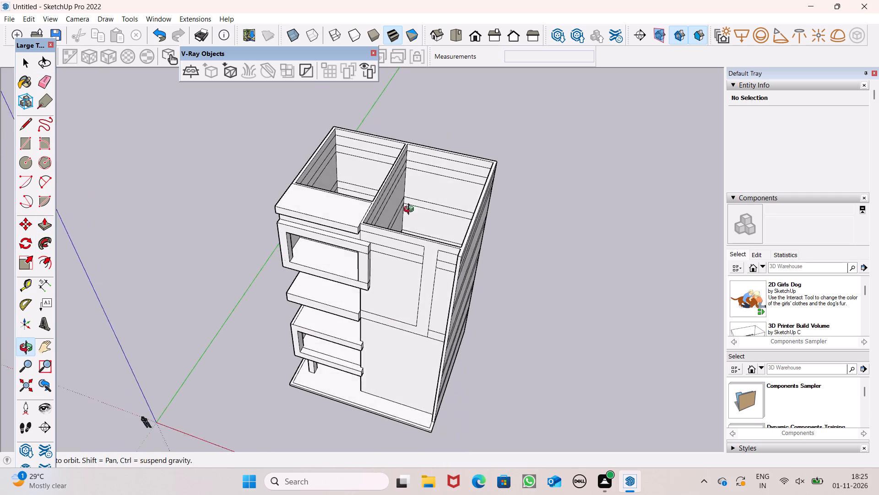
{"action": "middle_click_drag", "start_coordinate": [411, 210], "coordinate": [407, 212]}
{"action": "scroll", "coordinate": [372, 249], "scroll_direction": "up", "scroll_amount": 7}
{"action": "left_click_drag", "start_coordinate": [347, 206], "coordinate": [322, 199]}
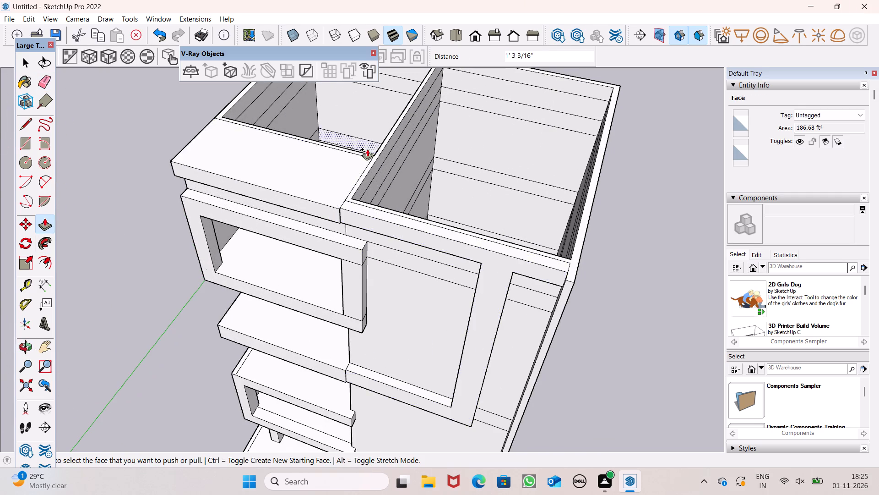
Undo the last outward pull of the joined frame face.
{"action": "scroll", "coordinate": [367, 149], "scroll_direction": "down", "scroll_amount": 5}
{"action": "middle_click_drag", "start_coordinate": [367, 195], "coordinate": [439, 113]}
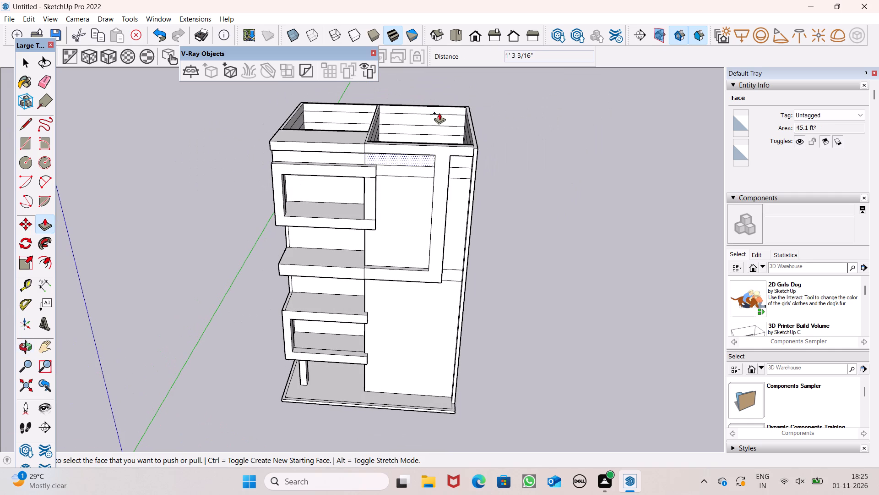
{"action": "key", "text": "ctrl+z"}
Draw a line extending the vertical strip's outer edge up through the top strip to the wall's top edge.
{"action": "left_click", "coordinate": [27, 130]}
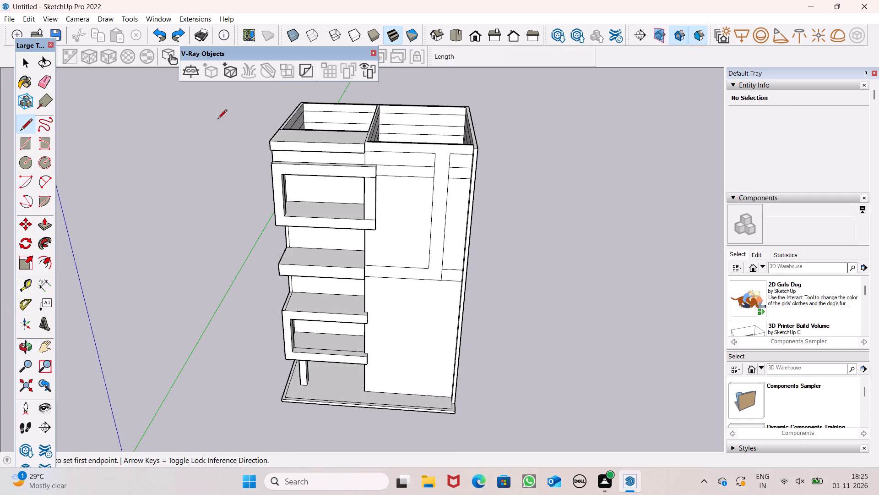
{"action": "scroll", "coordinate": [488, 164], "scroll_direction": "up", "scroll_amount": 6}
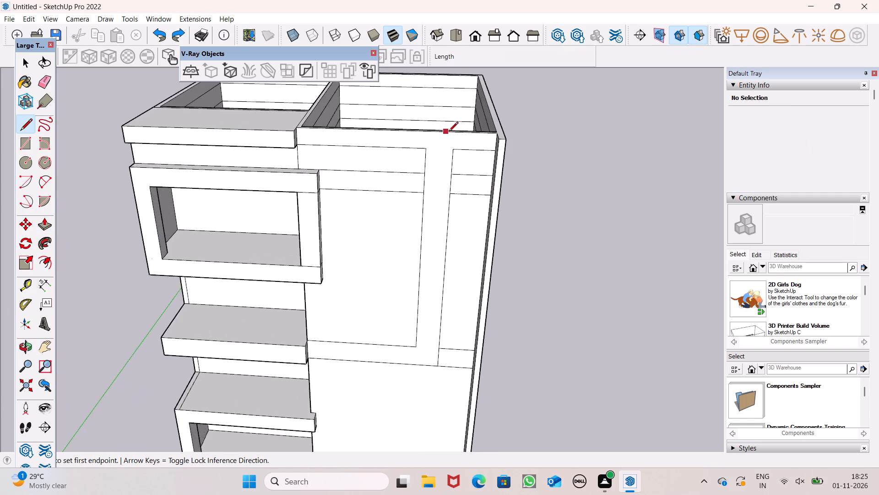
{"action": "scroll", "coordinate": [450, 129], "scroll_direction": "up", "scroll_amount": 7}
{"action": "left_click", "coordinate": [463, 212]}
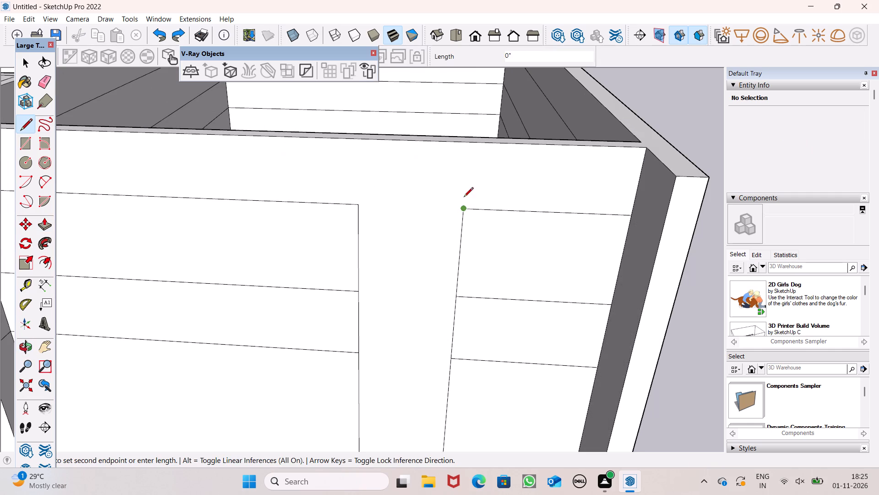
{"action": "left_click", "coordinate": [469, 145]}
{"action": "scroll", "coordinate": [519, 180], "scroll_direction": "down", "scroll_amount": 3}
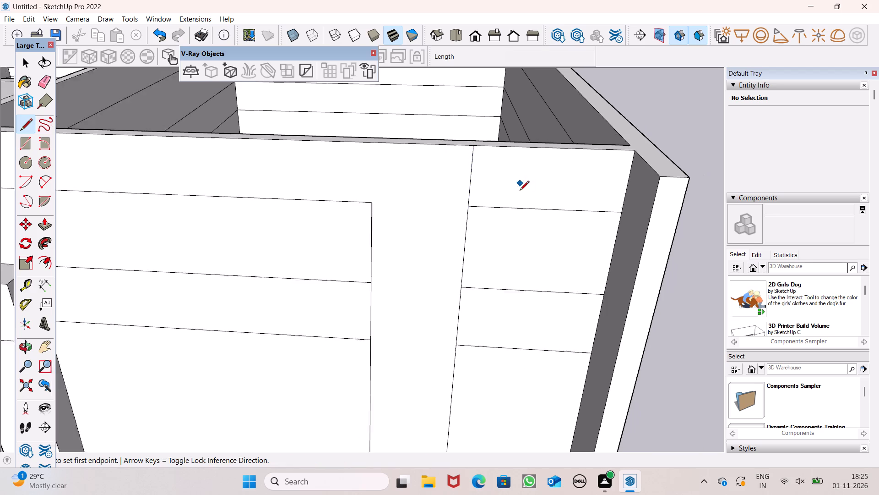
{"action": "scroll", "coordinate": [520, 191], "scroll_direction": "down", "scroll_amount": 4}
{"action": "scroll", "coordinate": [410, 118], "scroll_direction": "down", "scroll_amount": 6}
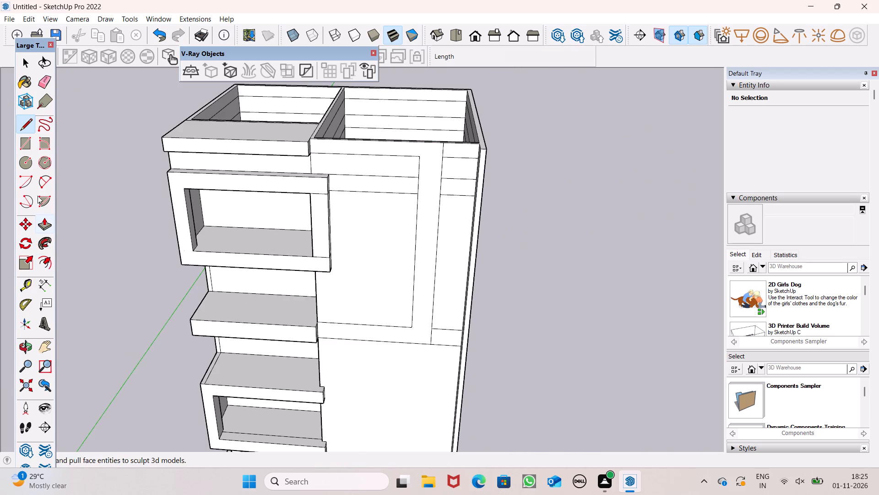
Pull the joined frame face of top strip, vertical strip and lower band outward 1' 4 7/8" from the plain wall.
{"action": "left_click", "coordinate": [51, 227]}
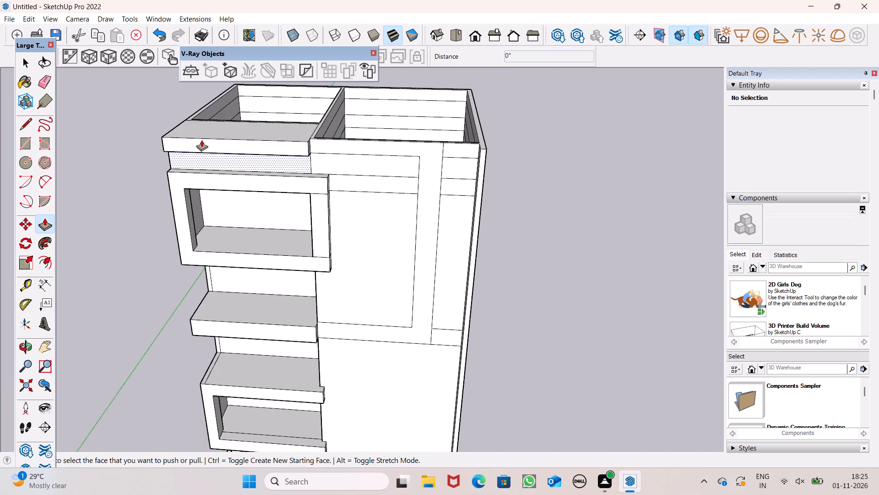
{"action": "scroll", "coordinate": [202, 140], "scroll_direction": "down", "scroll_amount": 2, "text": "ctrl"}
{"action": "middle_click_drag", "start_coordinate": [318, 134], "coordinate": [313, 222]}
{"action": "scroll", "coordinate": [362, 222], "scroll_direction": "up", "scroll_amount": 5}
{"action": "scroll", "coordinate": [209, 187], "scroll_direction": "up", "scroll_amount": 5}
{"action": "left_click_drag", "start_coordinate": [248, 202], "coordinate": [240, 210]}
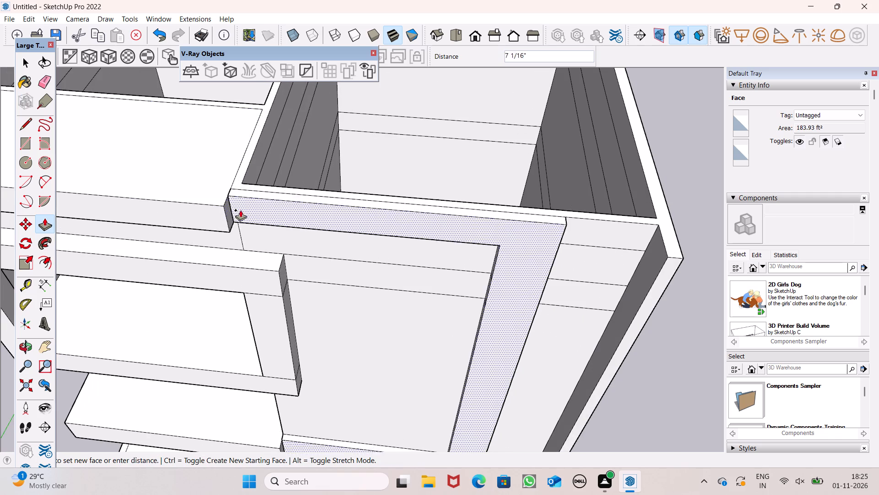
{"action": "left_click_drag", "start_coordinate": [240, 210], "coordinate": [218, 208]}
{"action": "scroll", "coordinate": [314, 187], "scroll_direction": "down", "scroll_amount": 5}
{"action": "middle_click_drag", "start_coordinate": [349, 224], "coordinate": [373, 120]}
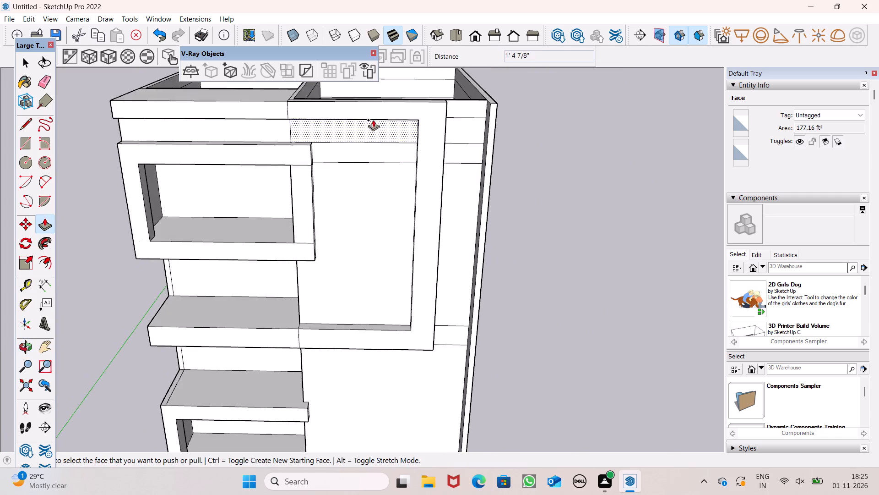
{"action": "scroll", "coordinate": [385, 144], "scroll_direction": "down", "scroll_amount": 5}
{"action": "key", "text": "space"}
Erase the leftover edges crossing the front and outer side faces at the upper terrace box frame's lower corner.
{"action": "scroll", "coordinate": [385, 170], "scroll_direction": "down", "scroll_amount": 4}
{"action": "scroll", "coordinate": [379, 8], "scroll_direction": "down", "scroll_amount": 2}
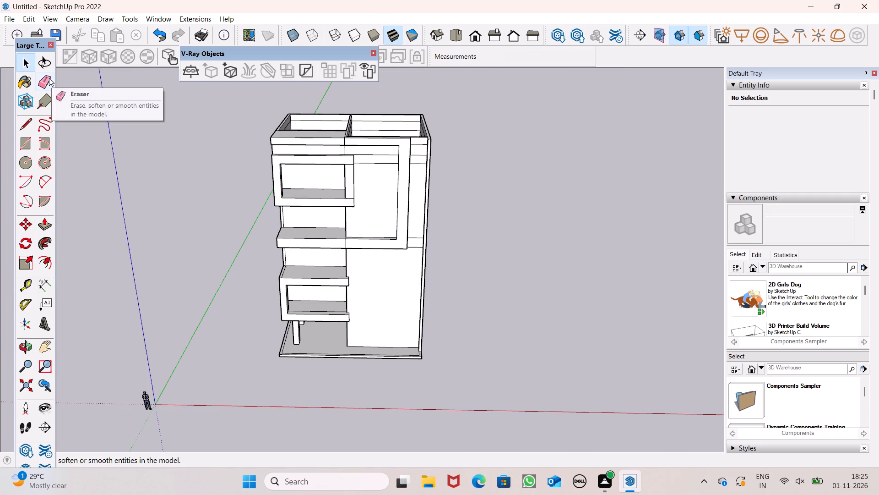
{"action": "left_click", "coordinate": [49, 78]}
{"action": "scroll", "coordinate": [547, 187], "scroll_direction": "up", "scroll_amount": 6}
{"action": "scroll", "coordinate": [368, 170], "scroll_direction": "up", "scroll_amount": 9}
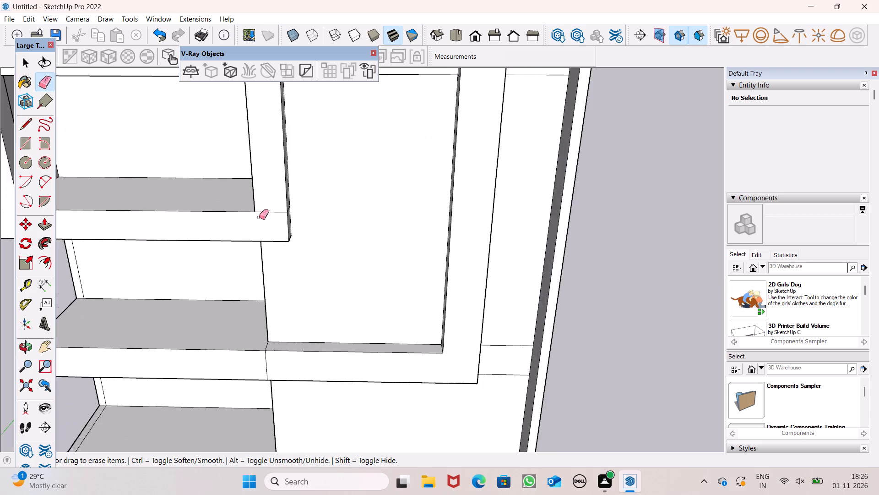
{"action": "scroll", "coordinate": [259, 217], "scroll_direction": "up", "scroll_amount": 4}
{"action": "left_click_drag", "start_coordinate": [279, 196], "coordinate": [279, 219]}
{"action": "middle_click_drag", "start_coordinate": [316, 218], "coordinate": [200, 261]}
{"action": "scroll", "coordinate": [282, 215], "scroll_direction": "up", "scroll_amount": 4}
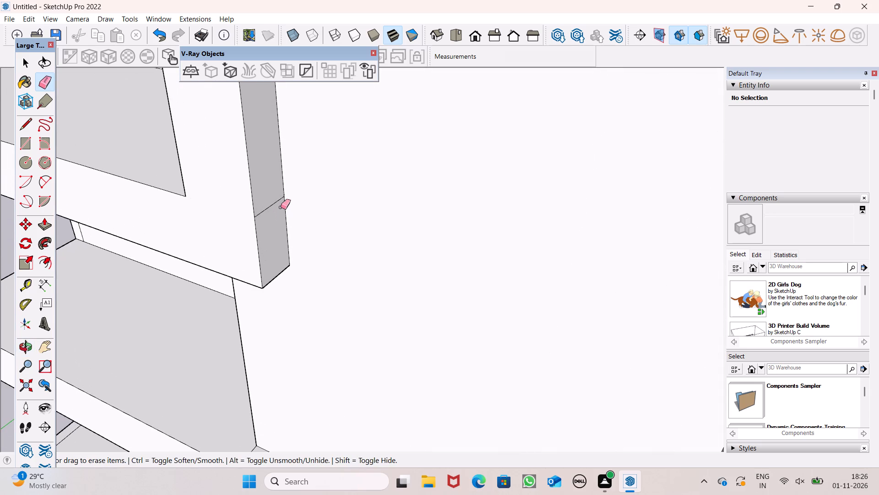
{"action": "left_click_drag", "start_coordinate": [274, 204], "coordinate": [274, 211]}
Erase the leftover edges on the upper terrace box frame's inner side and across its upper corner beside the plain wall.
{"action": "scroll", "coordinate": [278, 209], "scroll_direction": "down", "scroll_amount": 6}
{"action": "middle_click_drag", "start_coordinate": [234, 237], "coordinate": [456, 165]}
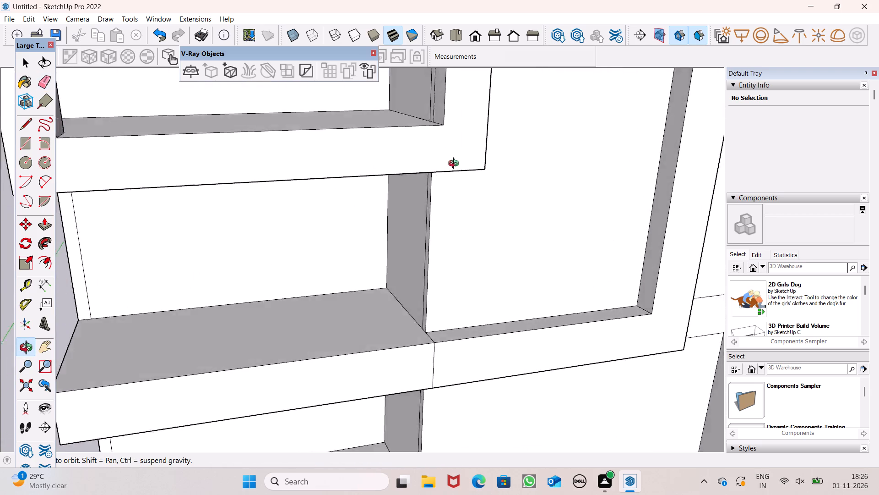
{"action": "middle_click_drag", "start_coordinate": [456, 165], "coordinate": [461, 200]}
{"action": "scroll", "coordinate": [483, 304], "scroll_direction": "down", "scroll_amount": 5}
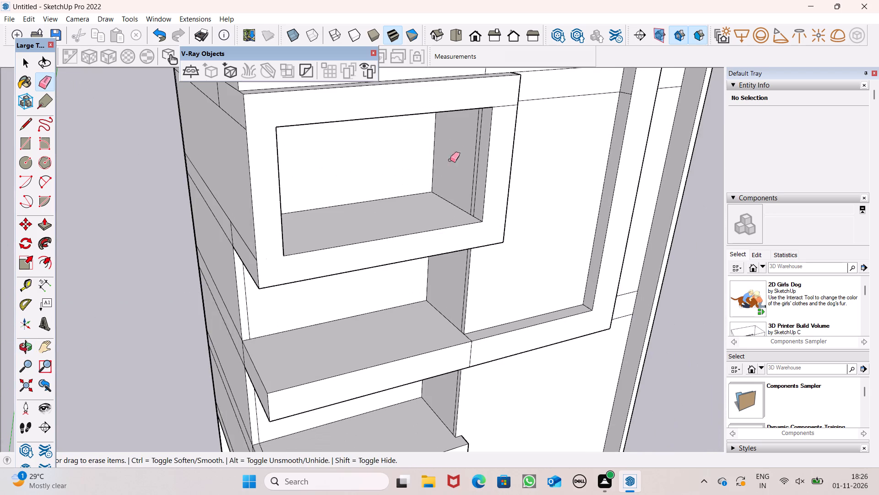
{"action": "scroll", "coordinate": [475, 145], "scroll_direction": "up", "scroll_amount": 3}
{"action": "left_click_drag", "start_coordinate": [480, 144], "coordinate": [470, 143]}
{"action": "scroll", "coordinate": [451, 163], "scroll_direction": "down", "scroll_amount": 5}
{"action": "middle_click_drag", "start_coordinate": [444, 205], "coordinate": [439, 209]}
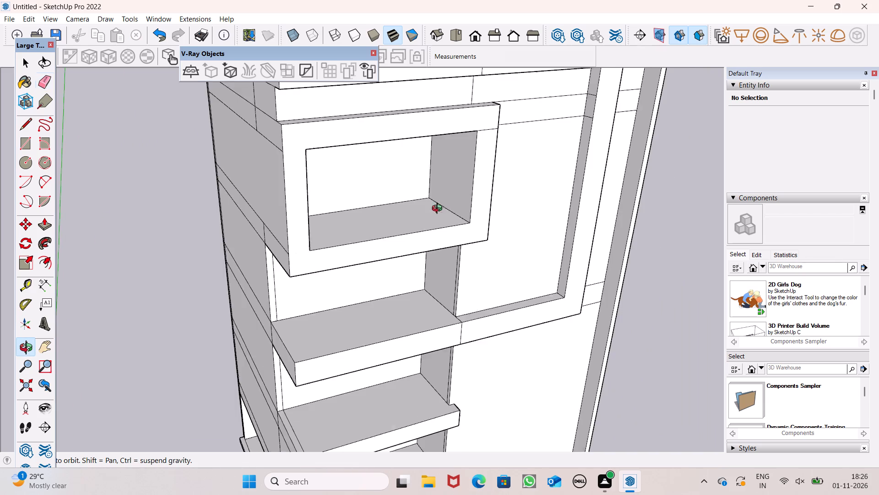
{"action": "middle_click_drag", "start_coordinate": [439, 209], "coordinate": [179, 195]}
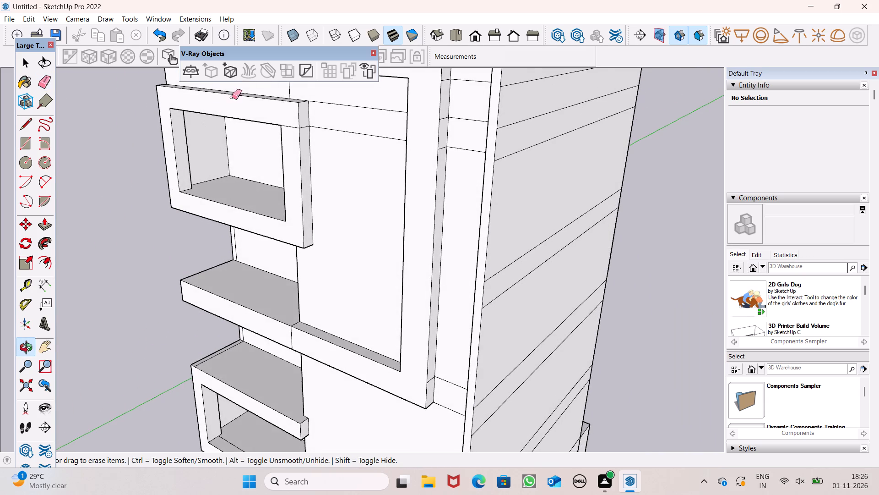
{"action": "scroll", "coordinate": [279, 95], "scroll_direction": "up", "scroll_amount": 7}
{"action": "left_click_drag", "start_coordinate": [318, 136], "coordinate": [319, 141]}
{"action": "left_click_drag", "start_coordinate": [289, 140], "coordinate": [293, 134]}
Erase the leftover vertical and horizontal edges on the recessed wall around the upper terrace frame and on the vertical strip's inner side.
{"action": "scroll", "coordinate": [329, 231], "scroll_direction": "down", "scroll_amount": 7}
{"action": "middle_click_drag", "start_coordinate": [347, 264], "coordinate": [507, 241]}
{"action": "scroll", "coordinate": [428, 140], "scroll_direction": "up", "scroll_amount": 5}
{"action": "left_click_drag", "start_coordinate": [407, 137], "coordinate": [405, 137]}
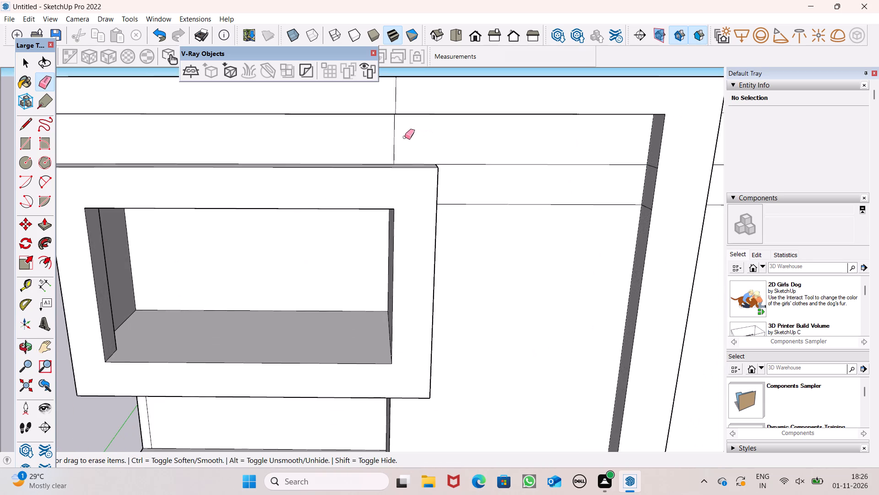
{"action": "left_click_drag", "start_coordinate": [405, 137], "coordinate": [388, 141]}
{"action": "scroll", "coordinate": [302, 134], "scroll_direction": "down", "scroll_amount": 11}
{"action": "middle_click_drag", "start_coordinate": [421, 183], "coordinate": [431, 150]}
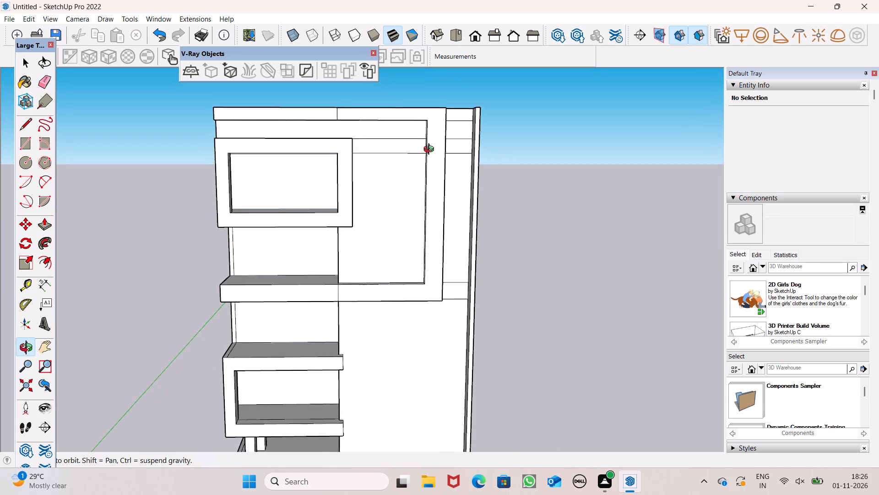
{"action": "middle_click_drag", "start_coordinate": [431, 150], "coordinate": [453, 155]}
{"action": "left_click_drag", "start_coordinate": [391, 134], "coordinate": [396, 171]}
{"action": "middle_click_drag", "start_coordinate": [423, 176], "coordinate": [683, 143]}
{"action": "scroll", "coordinate": [351, 122], "scroll_direction": "up", "scroll_amount": 9}
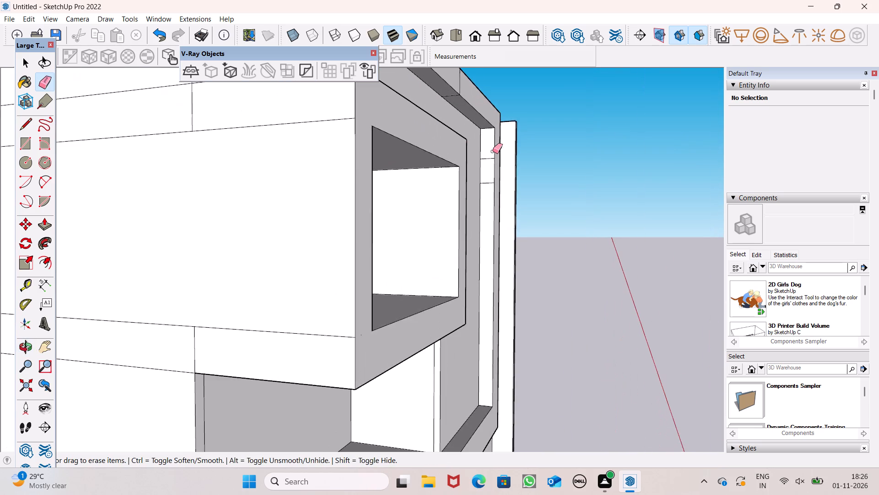
{"action": "scroll", "coordinate": [492, 151], "scroll_direction": "up", "scroll_amount": 6}
{"action": "left_click_drag", "start_coordinate": [484, 161], "coordinate": [487, 222]}
Erase the seam edges between the roof slab and the top strip on the front face and underside.
{"action": "scroll", "coordinate": [466, 154], "scroll_direction": "down", "scroll_amount": 6}
{"action": "middle_click_drag", "start_coordinate": [469, 162], "coordinate": [434, 123]}
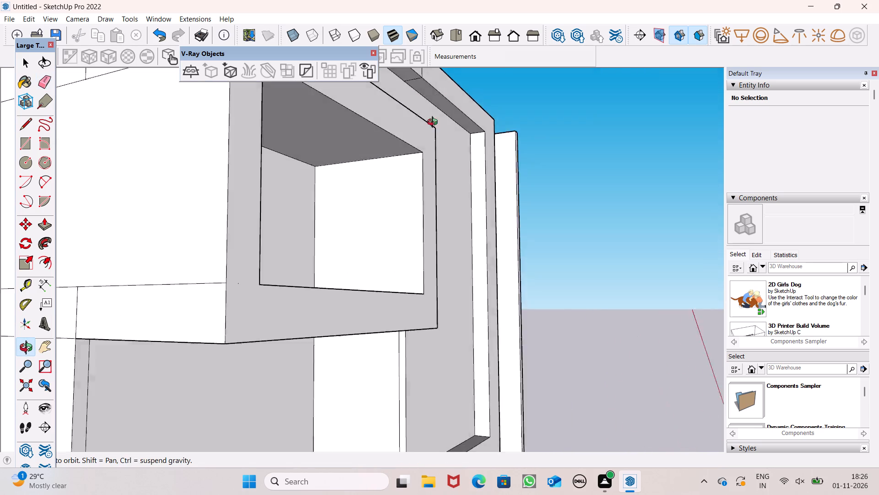
{"action": "middle_click_drag", "start_coordinate": [434, 123], "coordinate": [350, 110]}
{"action": "scroll", "coordinate": [369, 193], "scroll_direction": "down", "scroll_amount": 7}
{"action": "scroll", "coordinate": [350, 109], "scroll_direction": "up", "scroll_amount": 14}
{"action": "left_click_drag", "start_coordinate": [363, 123], "coordinate": [358, 128]}
{"action": "left_click_drag", "start_coordinate": [351, 159], "coordinate": [362, 159]}
{"action": "double_click", "coordinate": [353, 154]}
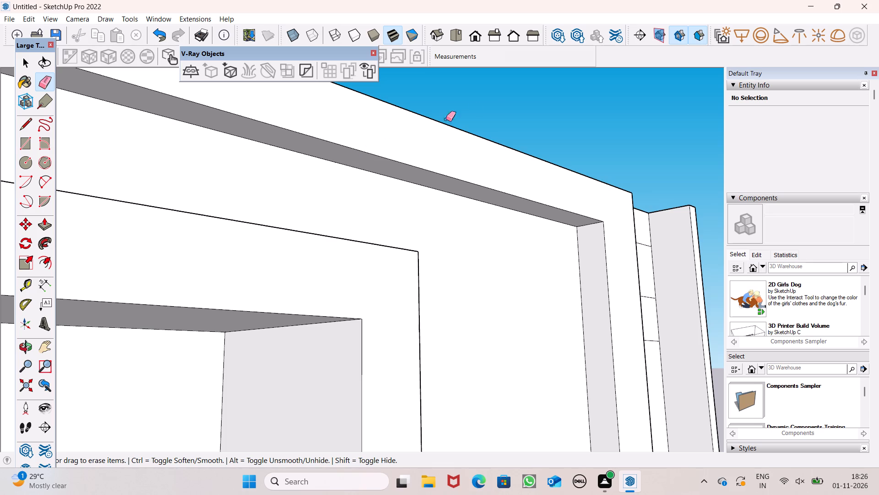
Erase the seam edges between the terrace slab and the frame's lower band on the front face and underside.
{"action": "scroll", "coordinate": [475, 110], "scroll_direction": "down", "scroll_amount": 14}
{"action": "middle_click_drag", "start_coordinate": [520, 126], "coordinate": [259, 234]}
{"action": "scroll", "coordinate": [259, 237], "scroll_direction": "up", "scroll_amount": 1}
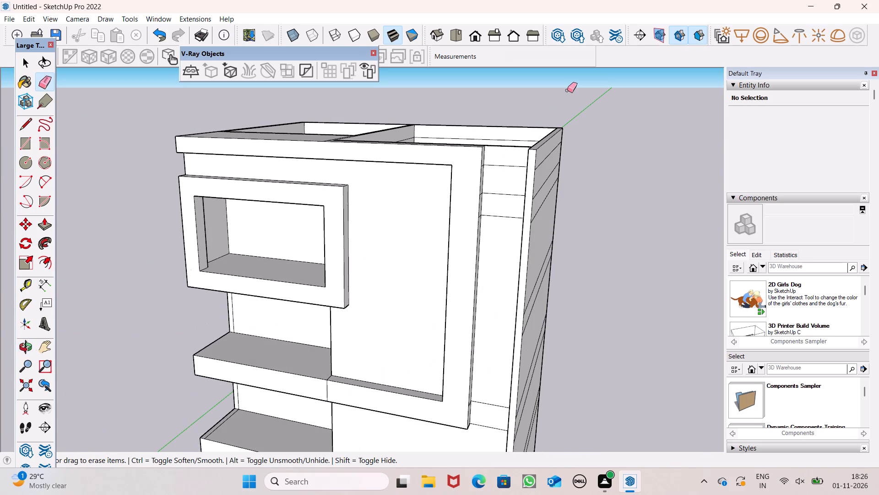
{"action": "scroll", "coordinate": [567, 90], "scroll_direction": "down", "scroll_amount": 10}
{"action": "middle_click_drag", "start_coordinate": [522, 190], "coordinate": [522, 191]}
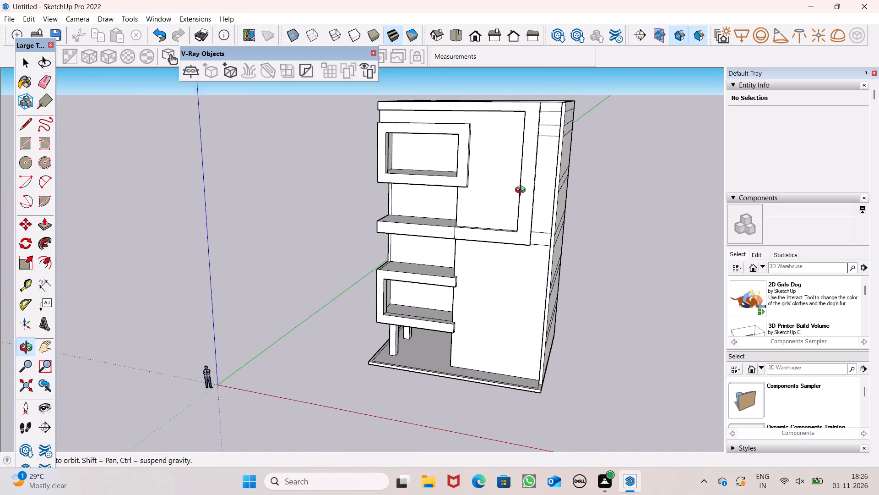
{"action": "middle_click_drag", "start_coordinate": [522, 191], "coordinate": [559, 167]}
{"action": "scroll", "coordinate": [467, 204], "scroll_direction": "up", "scroll_amount": 14}
{"action": "left_click", "coordinate": [466, 230]}
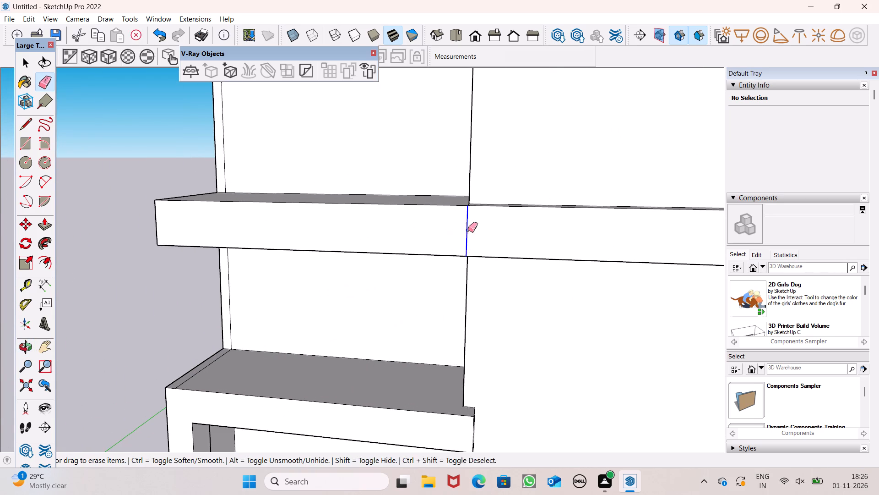
{"action": "middle_click_drag", "start_coordinate": [498, 258], "coordinate": [519, 105]}
{"action": "scroll", "coordinate": [519, 111], "scroll_direction": "up", "scroll_amount": 1}
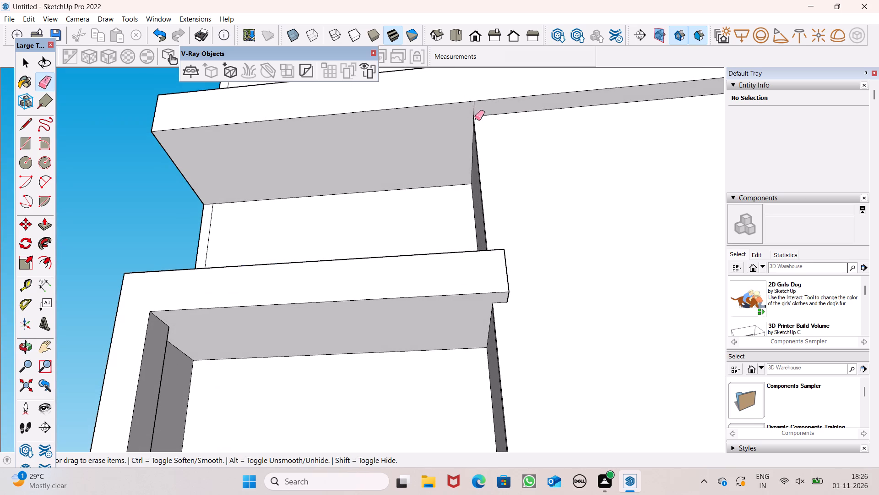
{"action": "left_click", "coordinate": [476, 112]}
Examine the front facade, its joined frame band and the lower terraces from several angles.
{"action": "scroll", "coordinate": [493, 140], "scroll_direction": "down", "scroll_amount": 6}
{"action": "scroll", "coordinate": [505, 210], "scroll_direction": "down", "scroll_amount": 4}
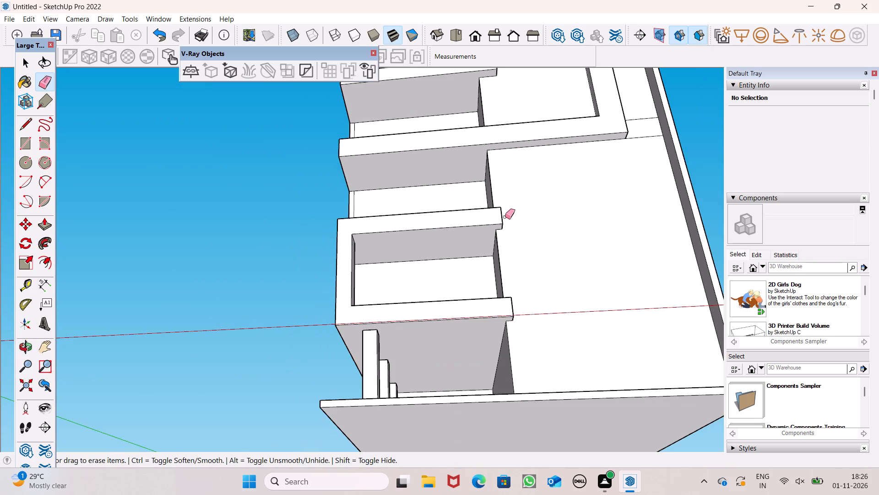
{"action": "middle_click_drag", "start_coordinate": [521, 140], "coordinate": [542, 315]}
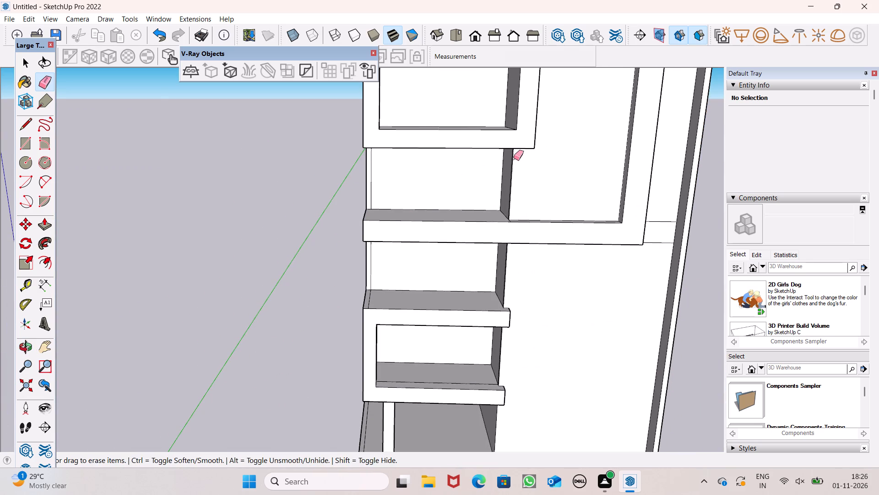
{"action": "scroll", "coordinate": [514, 159], "scroll_direction": "down", "scroll_amount": 3}
{"action": "middle_click_drag", "start_coordinate": [507, 148], "coordinate": [512, 233]}
{"action": "scroll", "coordinate": [510, 230], "scroll_direction": "up", "scroll_amount": 1}
{"action": "scroll", "coordinate": [451, 173], "scroll_direction": "down", "scroll_amount": 5}
{"action": "middle_click_drag", "start_coordinate": [529, 275], "coordinate": [529, 276]}
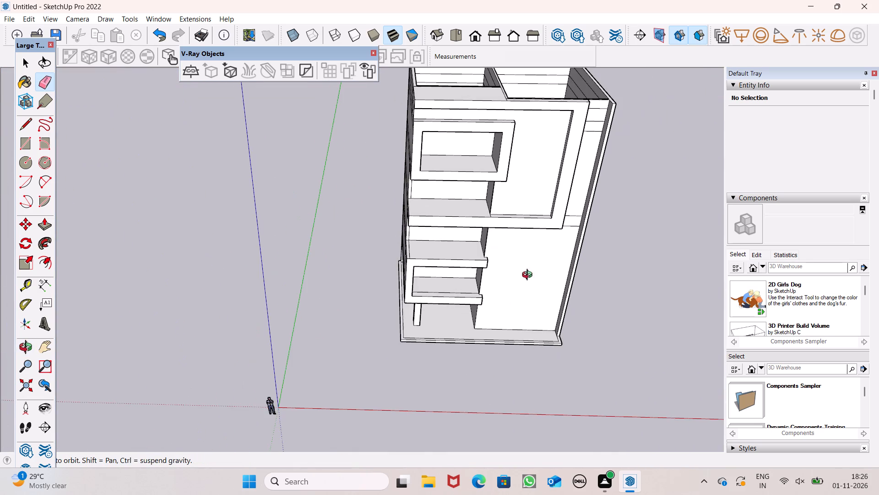
{"action": "middle_click_drag", "start_coordinate": [529, 276], "coordinate": [557, 204]}
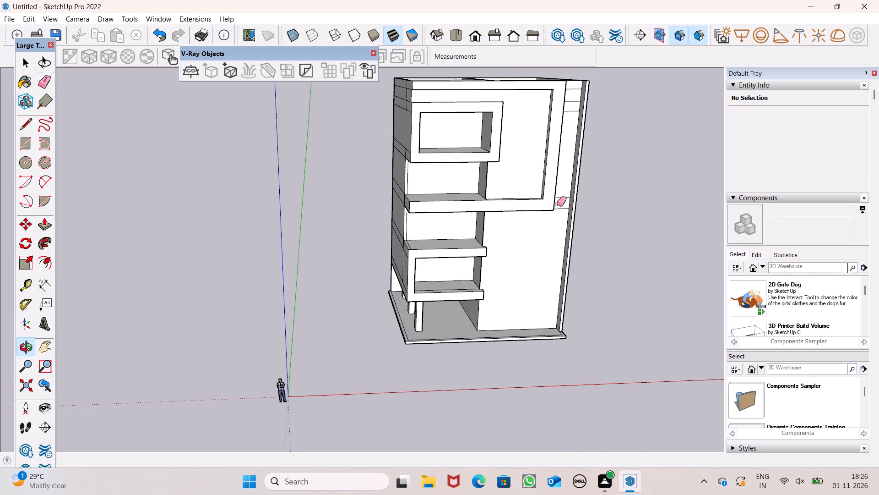
{"action": "middle_click_drag", "start_coordinate": [576, 253], "coordinate": [515, 181]}
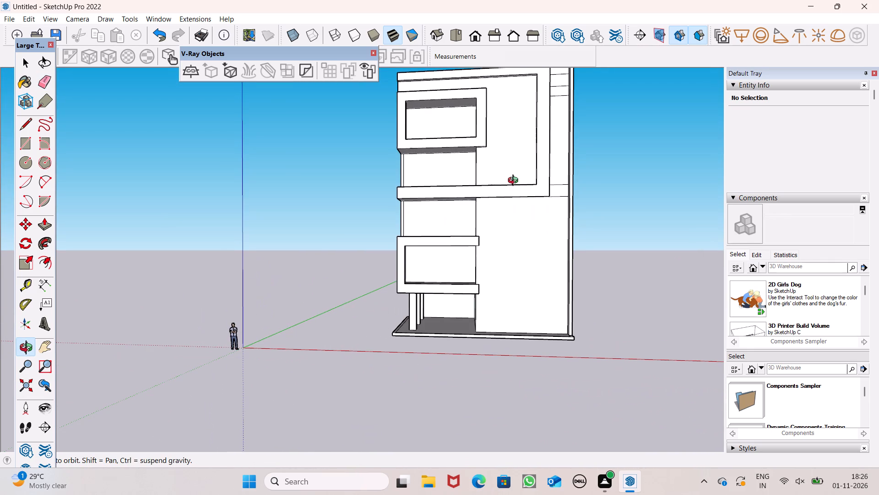
{"action": "middle_click_drag", "start_coordinate": [515, 181], "coordinate": [513, 181]}
{"action": "scroll", "coordinate": [513, 181], "scroll_direction": "up", "scroll_amount": 1}
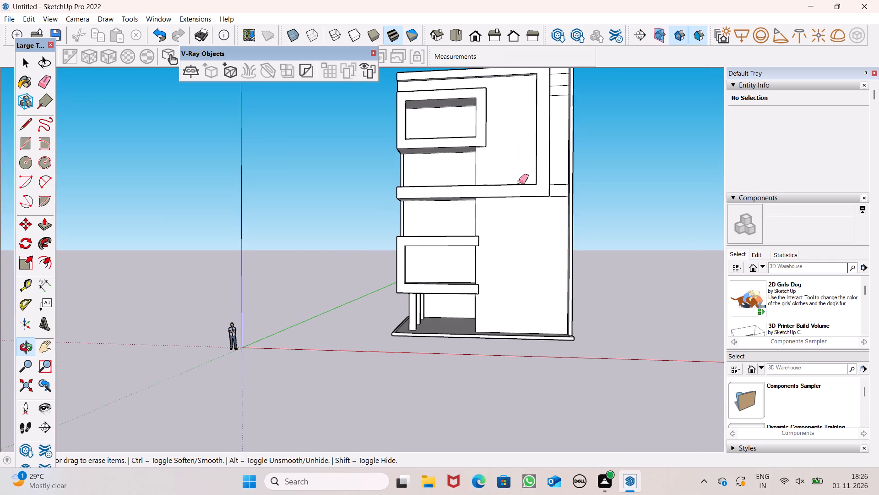
{"action": "scroll", "coordinate": [429, 174], "scroll_direction": "down", "scroll_amount": 4}
{"action": "middle_click_drag", "start_coordinate": [414, 196], "coordinate": [465, 292]}
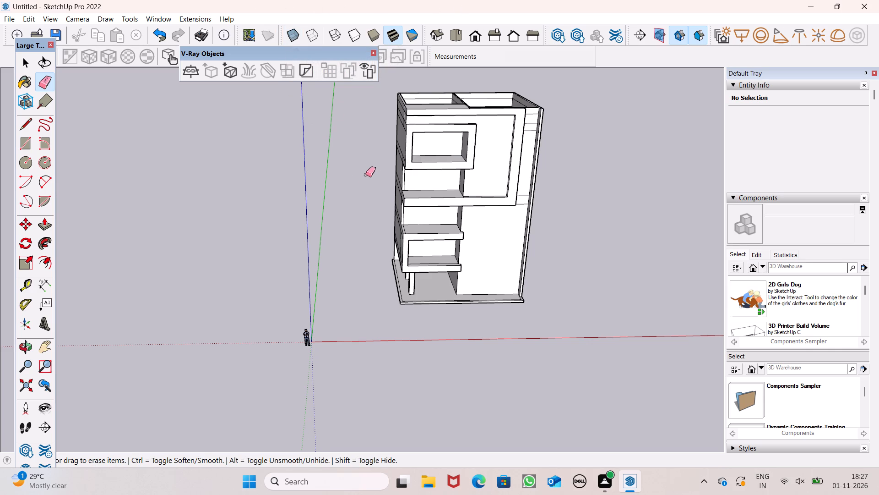
{"action": "middle_click_drag", "start_coordinate": [462, 201], "coordinate": [399, 155]}
{"action": "scroll", "coordinate": [461, 174], "scroll_direction": "up", "scroll_amount": 4}
{"action": "scroll", "coordinate": [473, 166], "scroll_direction": "down", "scroll_amount": 5}
{"action": "scroll", "coordinate": [422, 253], "scroll_direction": "up", "scroll_amount": 4}
{"action": "scroll", "coordinate": [586, 188], "scroll_direction": "down", "scroll_amount": 3}
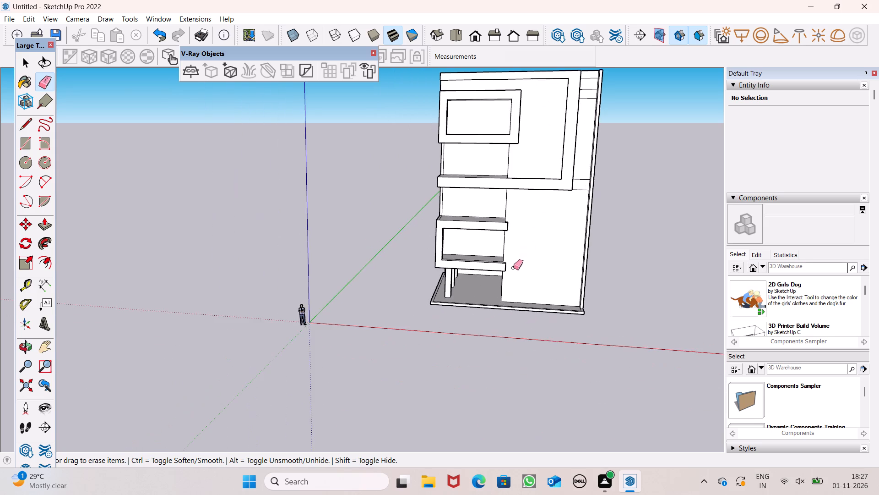
{"action": "scroll", "coordinate": [511, 271], "scroll_direction": "up", "scroll_amount": 7}
{"action": "scroll", "coordinate": [520, 222], "scroll_direction": "down", "scroll_amount": 3}
{"action": "middle_click_drag", "start_coordinate": [552, 245], "coordinate": [603, 256]}
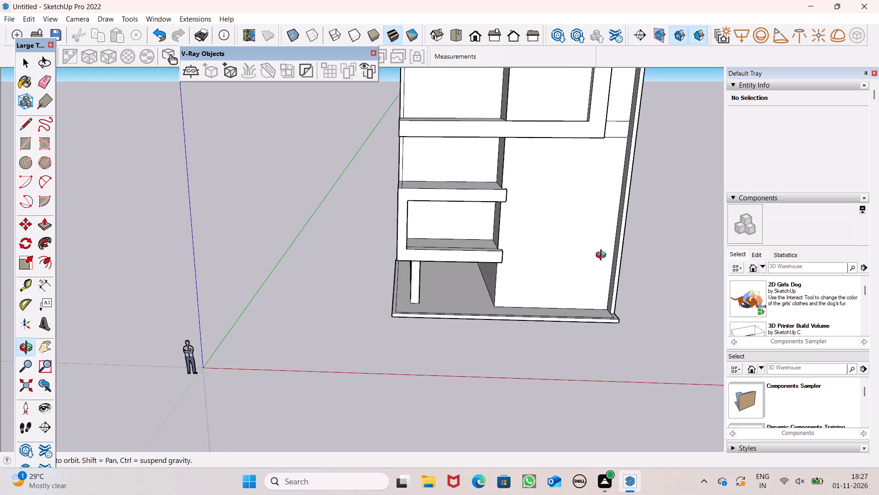
{"action": "middle_click_drag", "start_coordinate": [603, 256], "coordinate": [604, 256]}
{"action": "scroll", "coordinate": [336, 200], "scroll_direction": "down", "scroll_amount": 2}
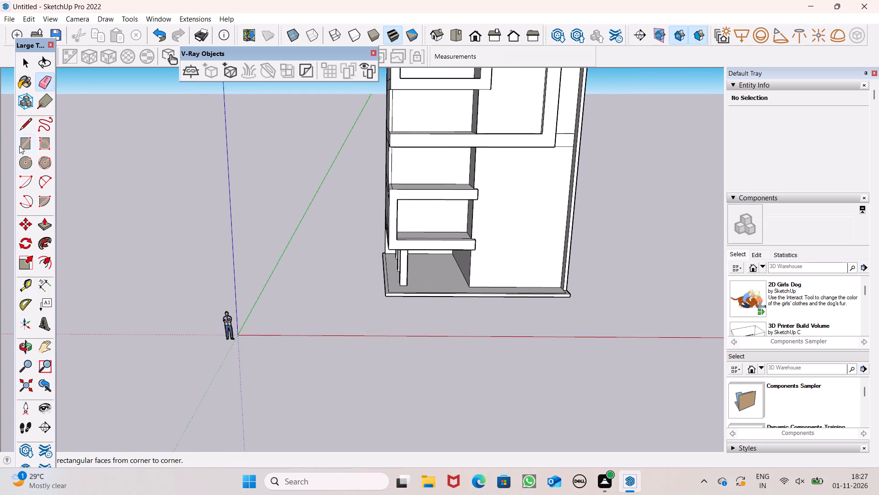
Draw a 4' by 7' door rectangle on the back wall of the lowest framed terrace, standing on the terrace floor.
{"action": "left_click", "coordinate": [24, 148]}
{"action": "middle_click_drag", "start_coordinate": [305, 312], "coordinate": [334, 339]}
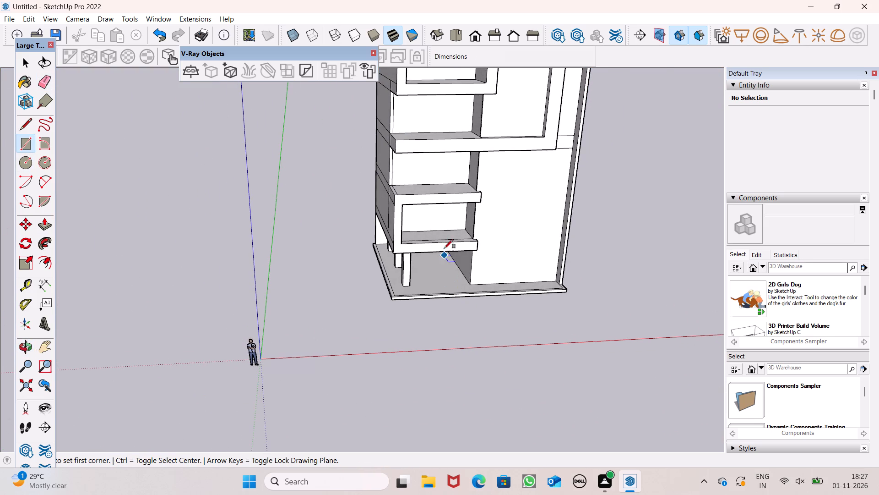
{"action": "scroll", "coordinate": [444, 248], "scroll_direction": "up", "scroll_amount": 7}
{"action": "middle_click_drag", "start_coordinate": [446, 249], "coordinate": [418, 228]}
{"action": "scroll", "coordinate": [372, 213], "scroll_direction": "up", "scroll_amount": 2}
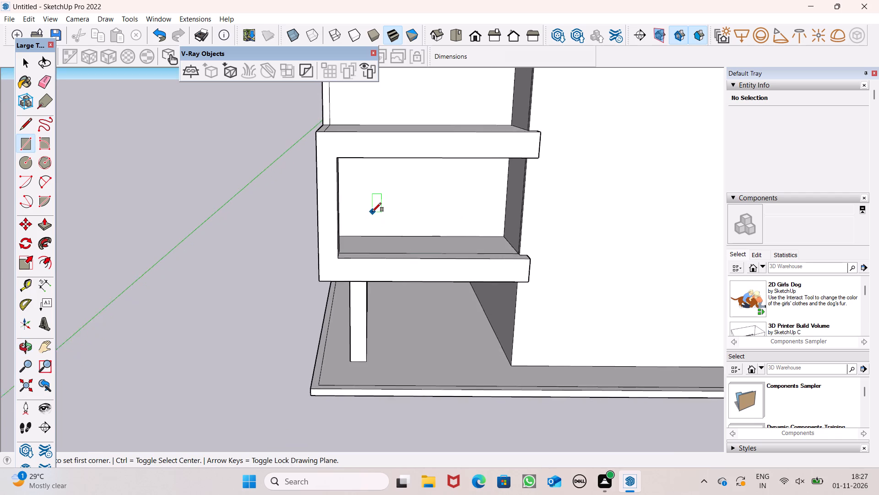
{"action": "scroll", "coordinate": [372, 212], "scroll_direction": "up", "scroll_amount": 4}
{"action": "scroll", "coordinate": [364, 250], "scroll_direction": "down", "scroll_amount": 2}
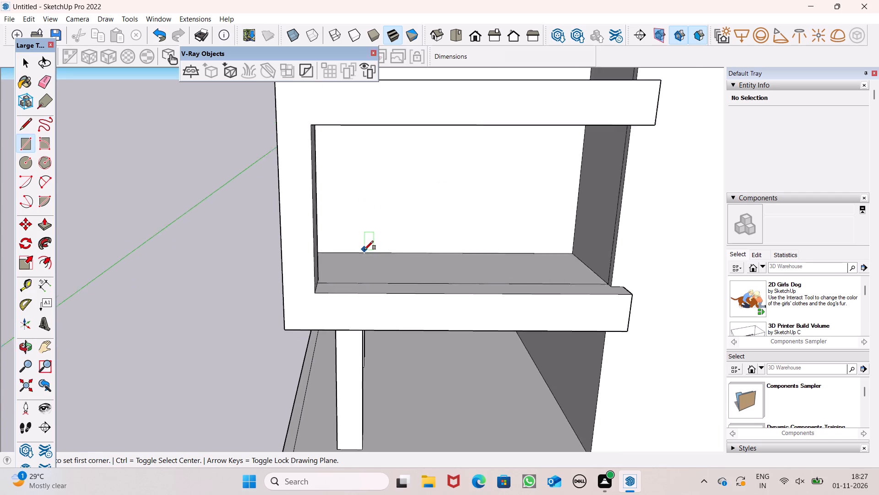
{"action": "scroll", "coordinate": [364, 250], "scroll_direction": "down", "scroll_amount": 3}
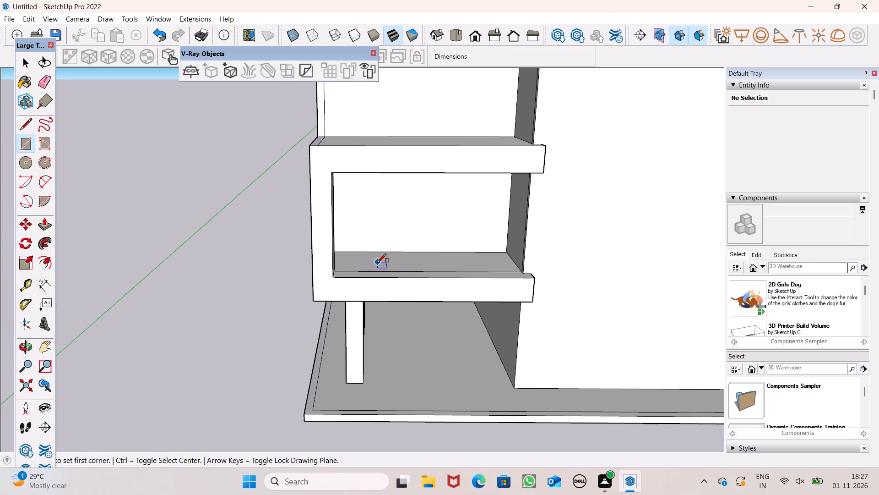
{"action": "scroll", "coordinate": [381, 232], "scroll_direction": "up", "scroll_amount": 7}
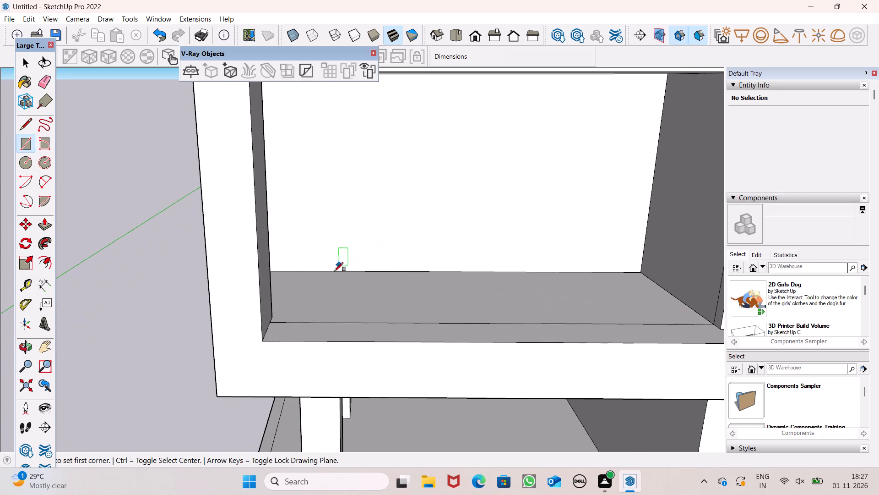
{"action": "left_click", "coordinate": [325, 269]}
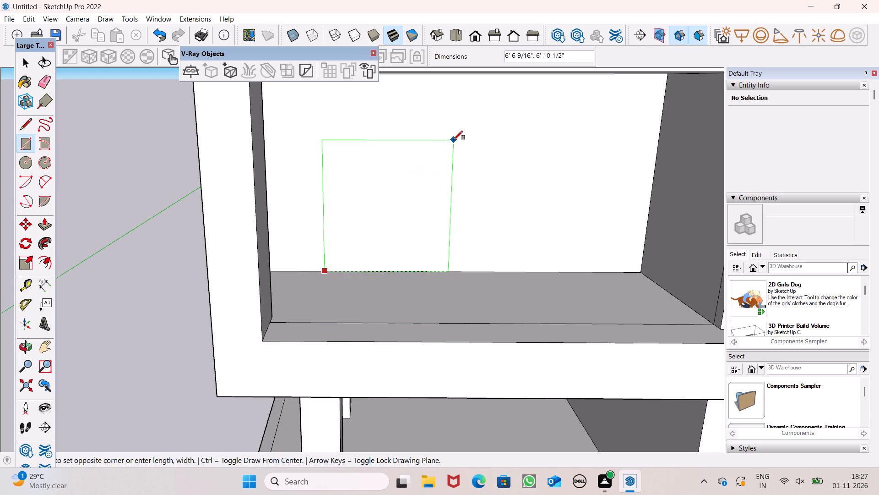
{"action": "type", "text": "4',7'"}
{"action": "key", "text": "Return"}
{"action": "scroll", "coordinate": [418, 209], "scroll_direction": "down", "scroll_amount": 6}
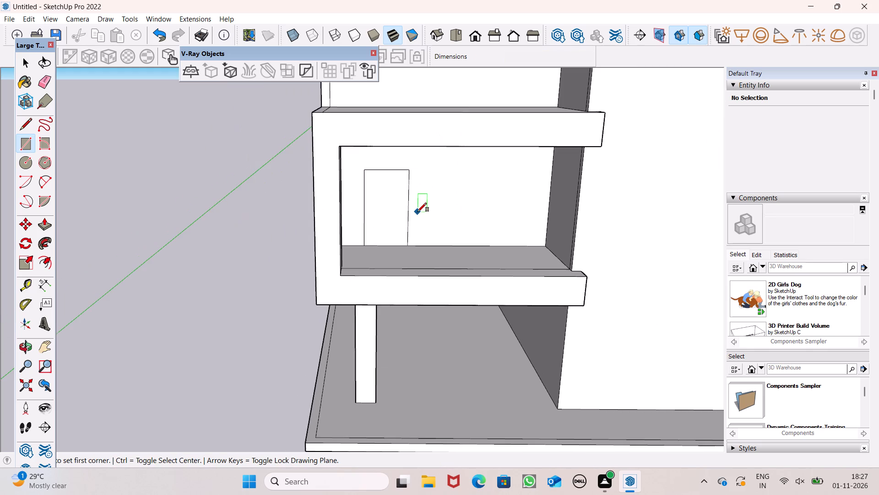
Move the door rectangle slightly along the terrace's back wall, away from the frame's outer post, keeping its base at floor level.
{"action": "key", "text": "space"}
{"action": "scroll", "coordinate": [411, 229], "scroll_direction": "down", "scroll_amount": 4}
{"action": "middle_click_drag", "start_coordinate": [474, 251], "coordinate": [450, 249]}
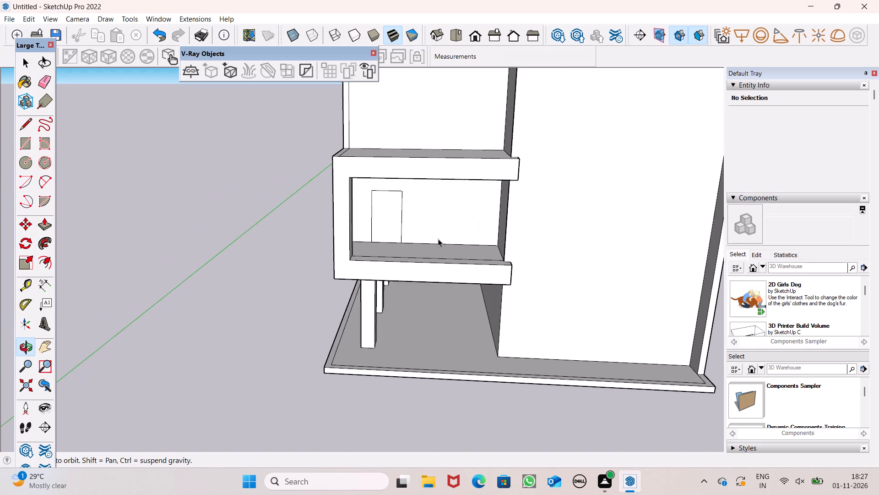
{"action": "scroll", "coordinate": [418, 220], "scroll_direction": "up", "scroll_amount": 5}
{"action": "double_click", "coordinate": [386, 232]}
{"action": "middle_click_drag", "start_coordinate": [463, 256], "coordinate": [471, 276]}
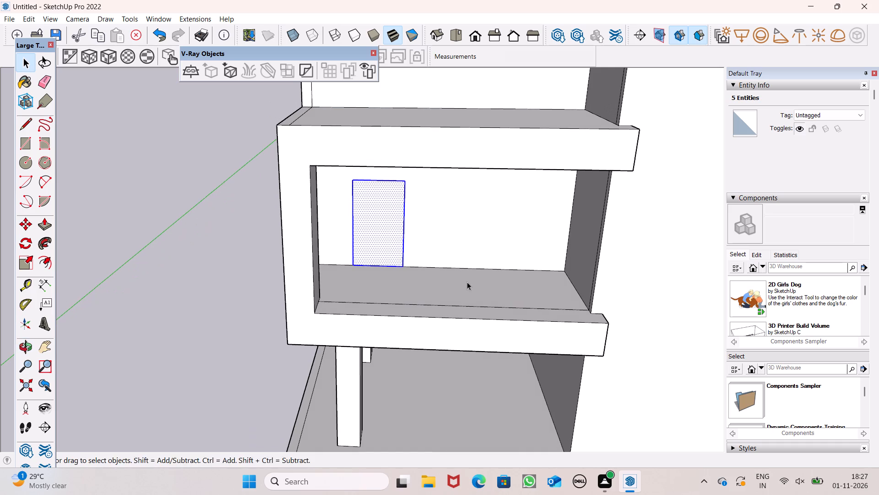
{"action": "key", "text": "m"}
{"action": "key", "text": "Return"}
{"action": "scroll", "coordinate": [441, 259], "scroll_direction": "up", "scroll_amount": 4}
{"action": "left_click_drag", "start_coordinate": [362, 253], "coordinate": [383, 262]}
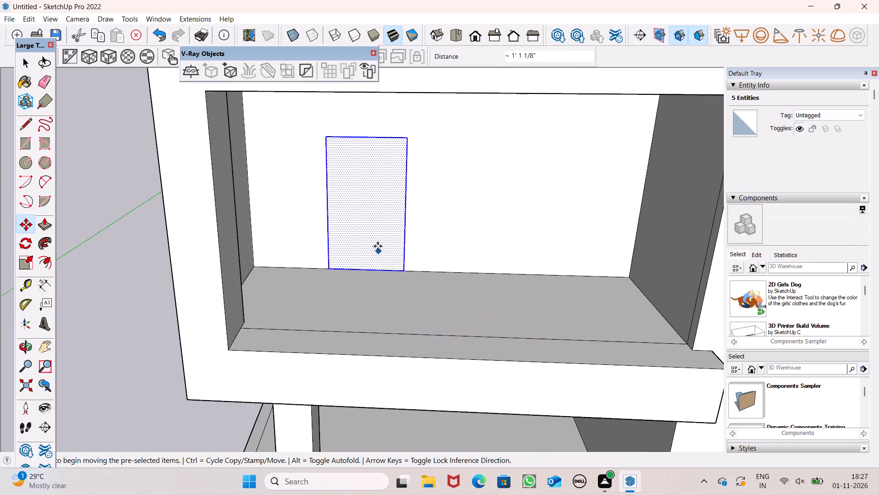
{"action": "scroll", "coordinate": [383, 231], "scroll_direction": "down", "scroll_amount": 8}
{"action": "middle_click_drag", "start_coordinate": [396, 245], "coordinate": [396, 216]}
{"action": "scroll", "coordinate": [381, 214], "scroll_direction": "up", "scroll_amount": 5}
{"action": "left_click_drag", "start_coordinate": [382, 228], "coordinate": [375, 232]}
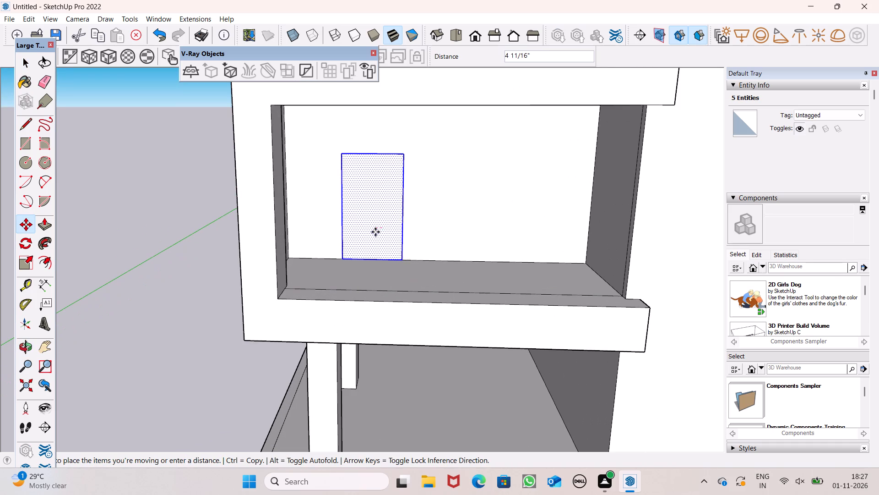
{"action": "left_click_drag", "start_coordinate": [375, 232], "coordinate": [374, 232]}
{"action": "scroll", "coordinate": [396, 227], "scroll_direction": "down", "scroll_amount": 4}
{"action": "key", "text": "space"}
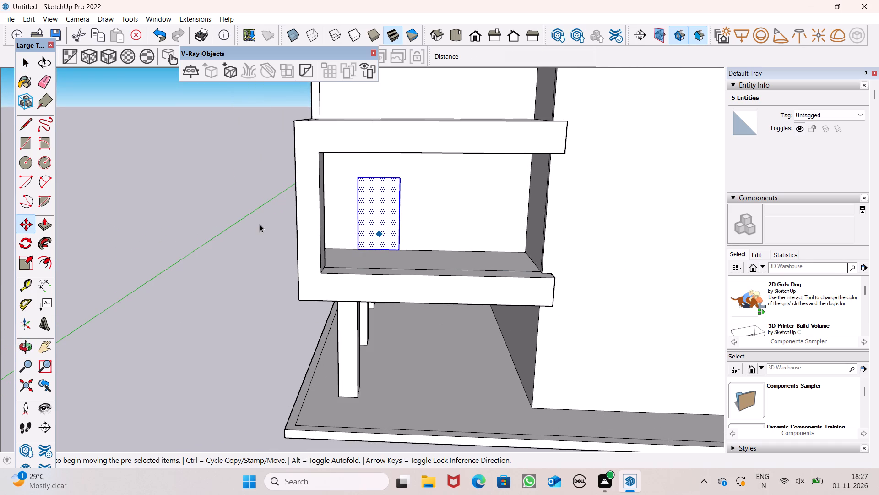
{"action": "left_click", "coordinate": [260, 224]}
Copy the door rectangle 12' 5" up onto the recessed wall of the storey above, with its base on the floor slab.
{"action": "scroll", "coordinate": [481, 333], "scroll_direction": "down", "scroll_amount": 7}
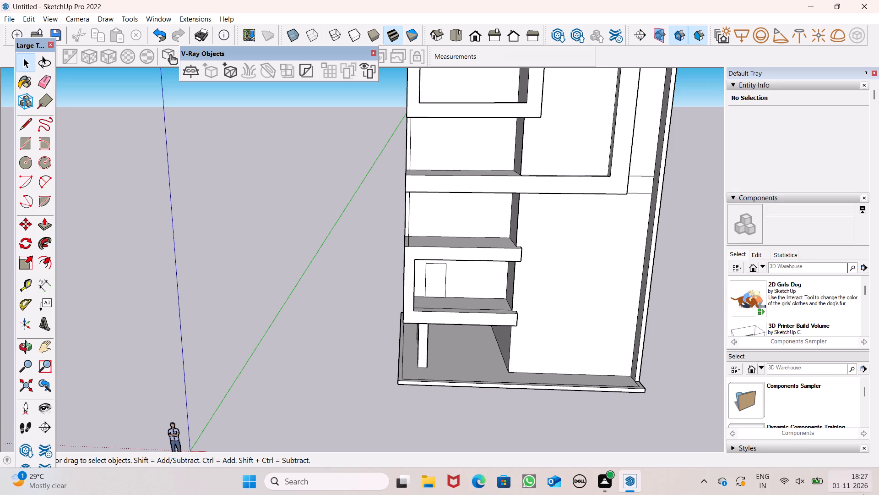
{"action": "scroll", "coordinate": [742, 209], "scroll_direction": "down", "scroll_amount": 1}
{"action": "scroll", "coordinate": [477, 214], "scroll_direction": "down", "scroll_amount": 3}
{"action": "middle_click_drag", "start_coordinate": [547, 234], "coordinate": [524, 168]}
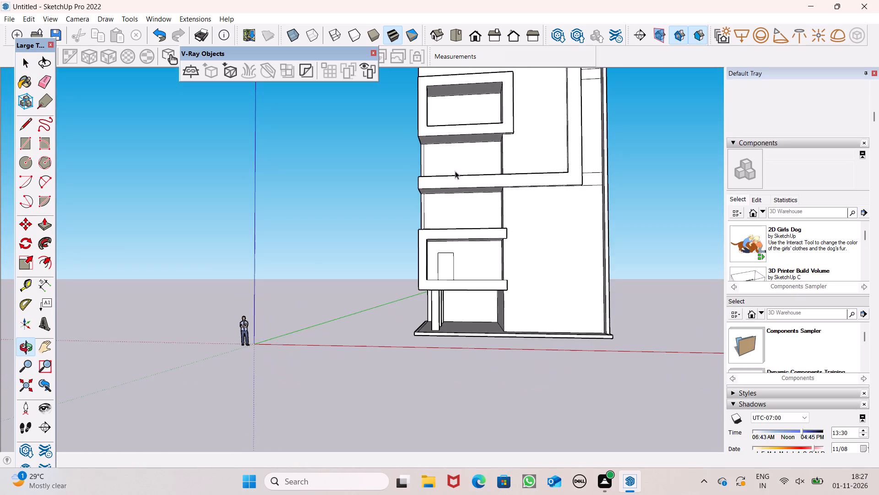
{"action": "scroll", "coordinate": [403, 146], "scroll_direction": "up", "scroll_amount": 1}
{"action": "scroll", "coordinate": [492, 292], "scroll_direction": "down", "scroll_amount": 5}
{"action": "scroll", "coordinate": [407, 151], "scroll_direction": "up", "scroll_amount": 7}
{"action": "scroll", "coordinate": [556, 376], "scroll_direction": "up", "scroll_amount": 3}
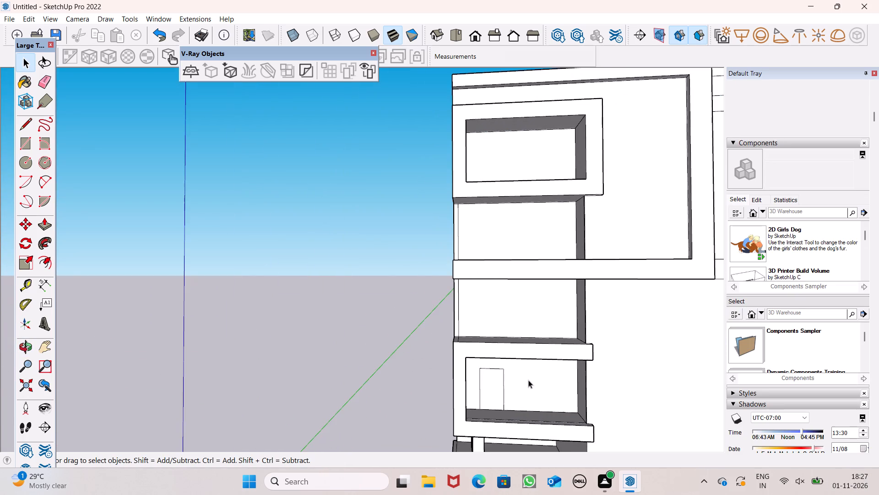
{"action": "scroll", "coordinate": [524, 397], "scroll_direction": "up", "scroll_amount": 2}
{"action": "double_click", "coordinate": [490, 399]}
{"action": "scroll", "coordinate": [506, 388], "scroll_direction": "down", "scroll_amount": 2}
{"action": "middle_click_drag", "start_coordinate": [536, 384], "coordinate": [537, 404]}
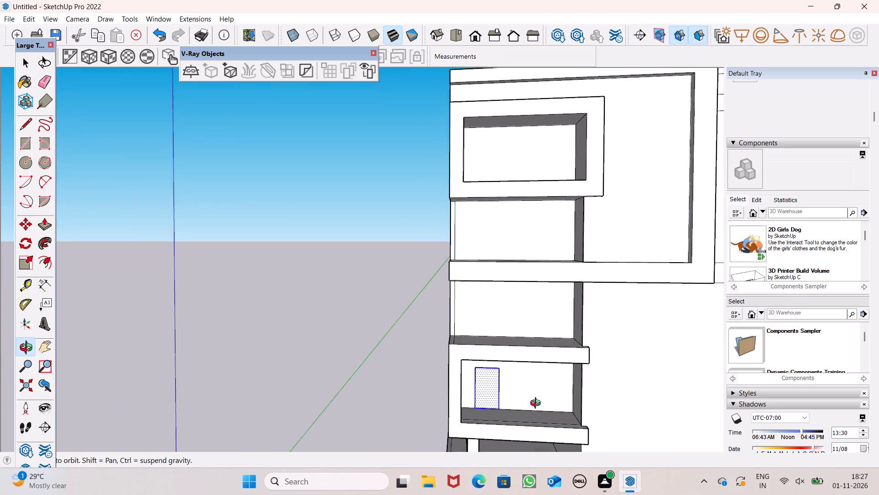
{"action": "middle_click_drag", "start_coordinate": [537, 404], "coordinate": [537, 408]}
{"action": "key", "text": "m"}
{"action": "key", "text": "Return"}
{"action": "scroll", "coordinate": [549, 389], "scroll_direction": "up", "scroll_amount": 5}
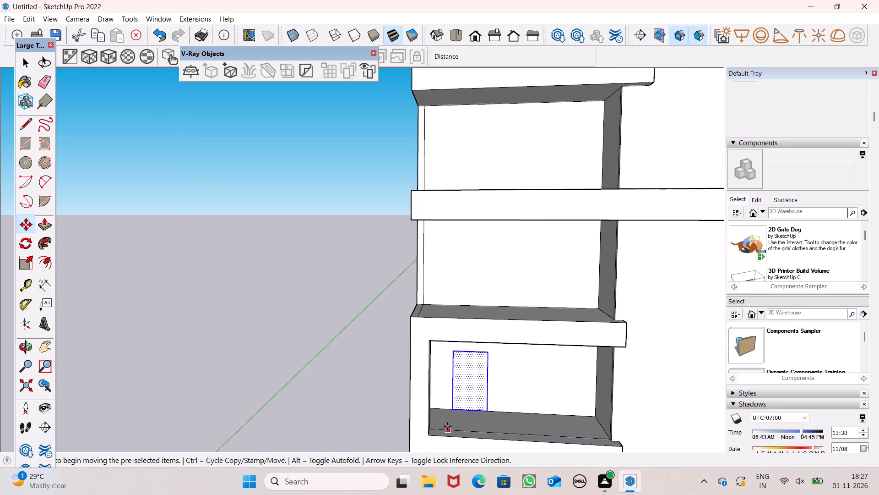
{"action": "scroll", "coordinate": [447, 426], "scroll_direction": "up", "scroll_amount": 1}
{"action": "left_click_drag", "start_coordinate": [472, 390], "coordinate": [478, 394]}
{"action": "scroll", "coordinate": [441, 381], "scroll_direction": "down", "scroll_amount": 5}
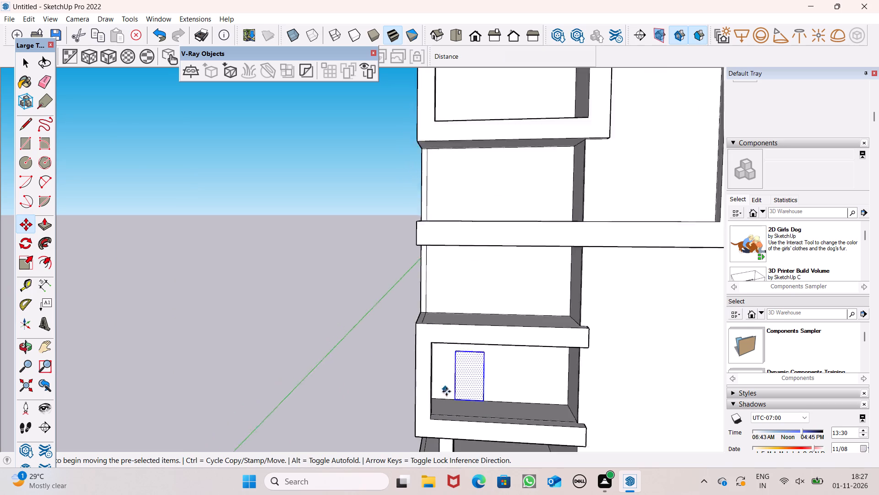
{"action": "scroll", "coordinate": [446, 391], "scroll_direction": "down", "scroll_amount": 2}
{"action": "middle_click_drag", "start_coordinate": [381, 349], "coordinate": [393, 386]}
{"action": "scroll", "coordinate": [458, 335], "scroll_direction": "up", "scroll_amount": 4}
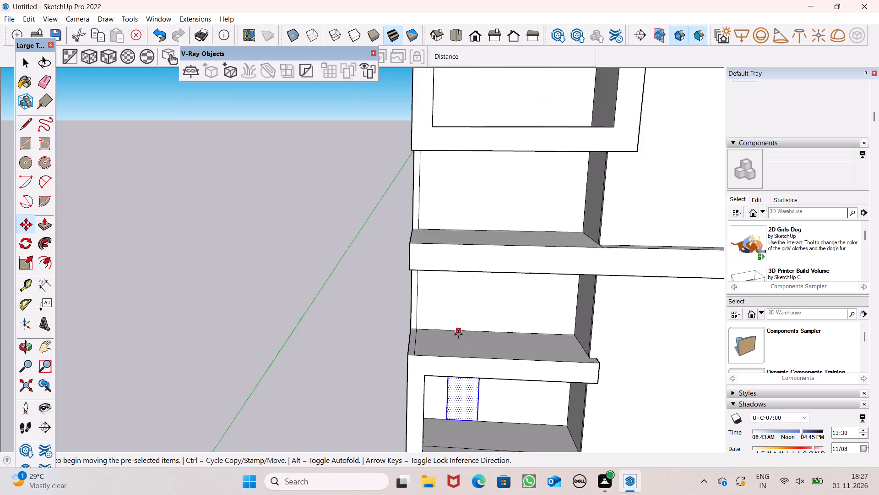
{"action": "scroll", "coordinate": [458, 334], "scroll_direction": "up", "scroll_amount": 2}
{"action": "scroll", "coordinate": [458, 335], "scroll_direction": "down", "scroll_amount": 5}
{"action": "middle_click_drag", "start_coordinate": [559, 439], "coordinate": [543, 408]}
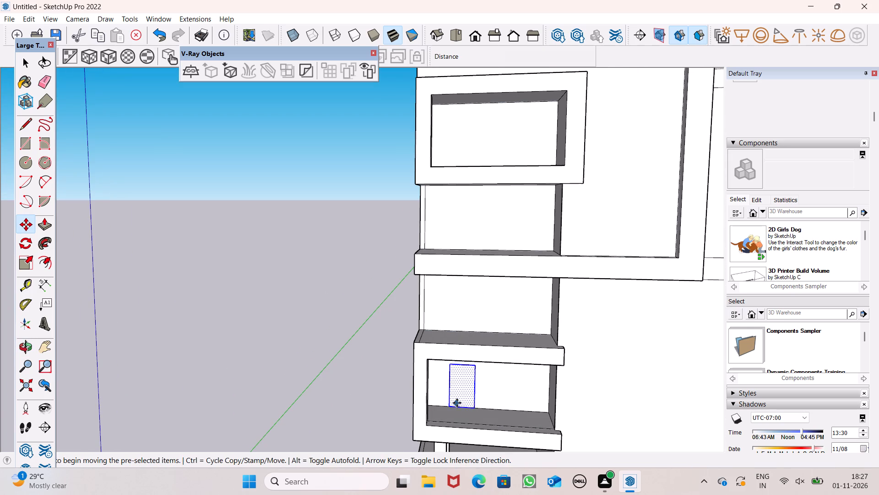
{"action": "left_click_drag", "start_coordinate": [458, 404], "coordinate": [465, 322]}
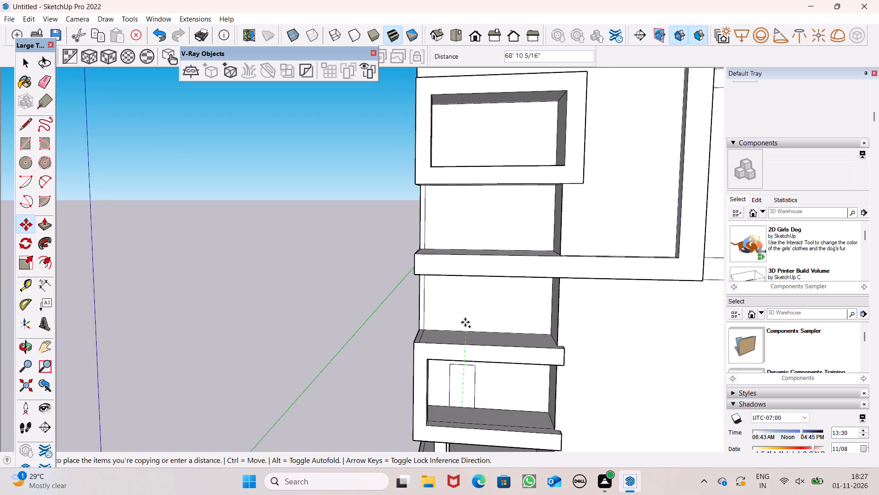
{"action": "left_click_drag", "start_coordinate": [465, 322], "coordinate": [467, 329]}
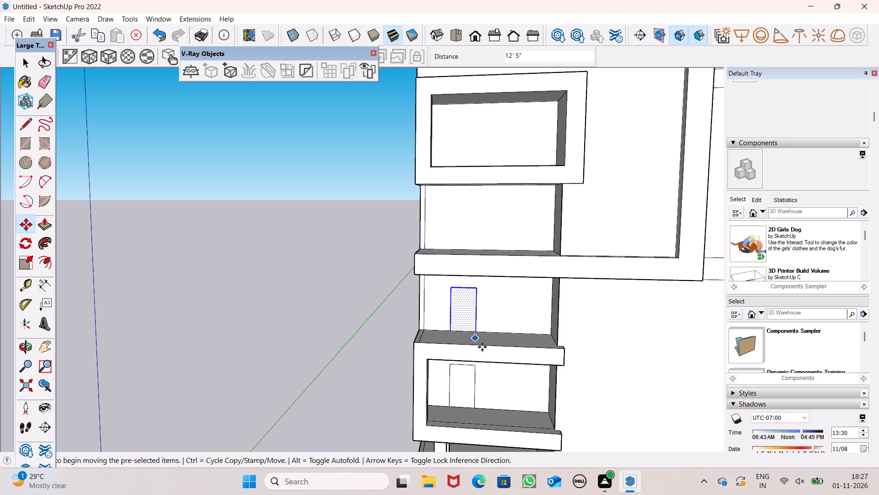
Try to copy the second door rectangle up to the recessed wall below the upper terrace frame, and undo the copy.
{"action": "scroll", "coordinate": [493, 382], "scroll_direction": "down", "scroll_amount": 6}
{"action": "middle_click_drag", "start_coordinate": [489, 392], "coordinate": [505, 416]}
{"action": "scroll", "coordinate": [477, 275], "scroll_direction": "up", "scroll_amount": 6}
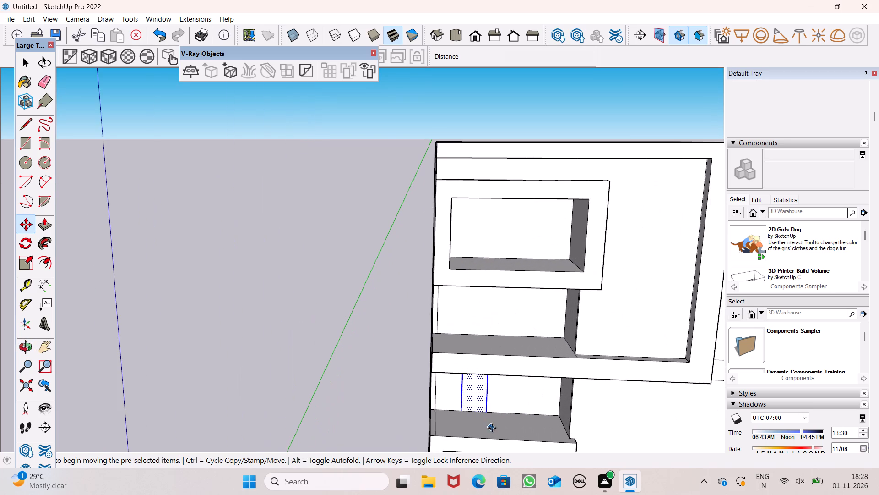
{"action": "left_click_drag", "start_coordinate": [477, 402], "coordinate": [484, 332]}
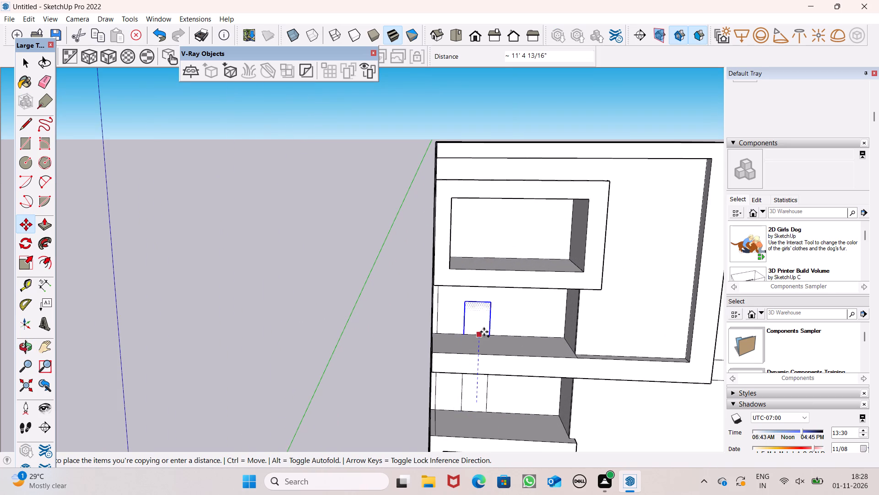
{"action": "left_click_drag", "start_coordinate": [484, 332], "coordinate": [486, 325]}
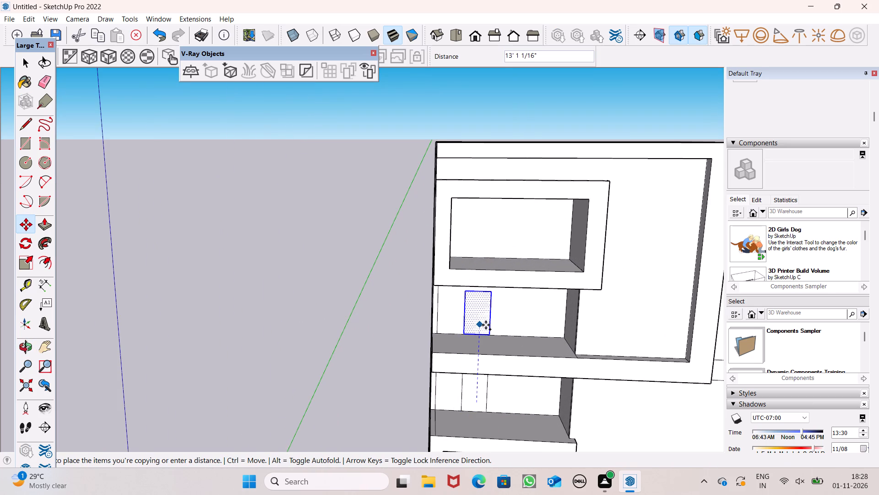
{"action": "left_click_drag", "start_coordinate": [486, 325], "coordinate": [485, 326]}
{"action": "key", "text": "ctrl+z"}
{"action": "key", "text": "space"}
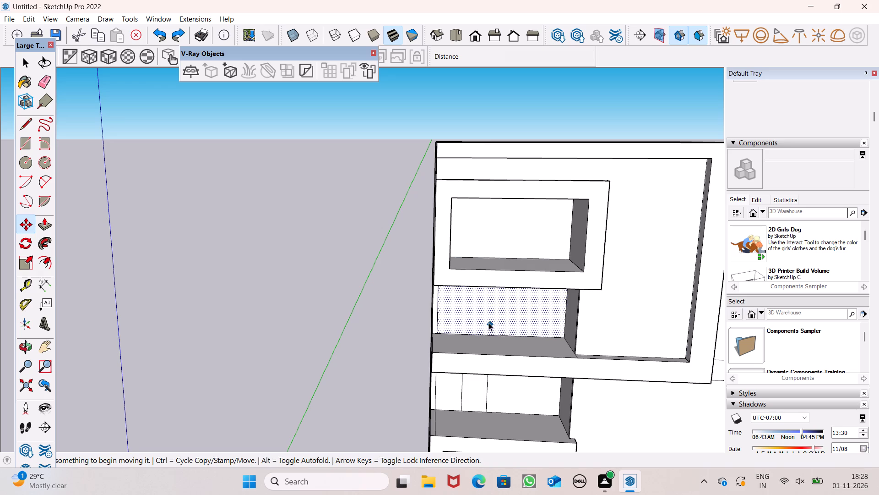
Copy the second door rectangle about 13' up onto the recessed wall of the storey below the upper terrace frame.
{"action": "scroll", "coordinate": [488, 323], "scroll_direction": "down", "scroll_amount": 5}
{"action": "scroll", "coordinate": [477, 385], "scroll_direction": "up", "scroll_amount": 7}
{"action": "double_click", "coordinate": [480, 370]}
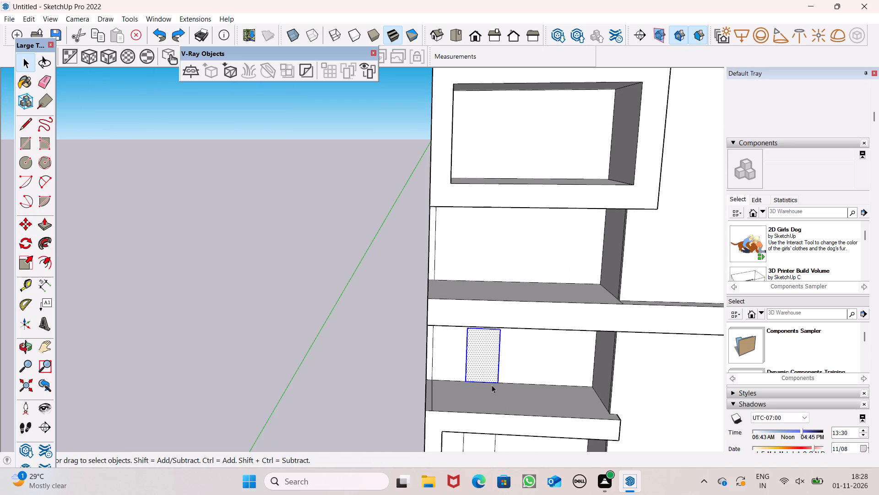
{"action": "key", "text": "m"}
{"action": "key", "text": "Return"}
{"action": "scroll", "coordinate": [495, 392], "scroll_direction": "down", "scroll_amount": 3}
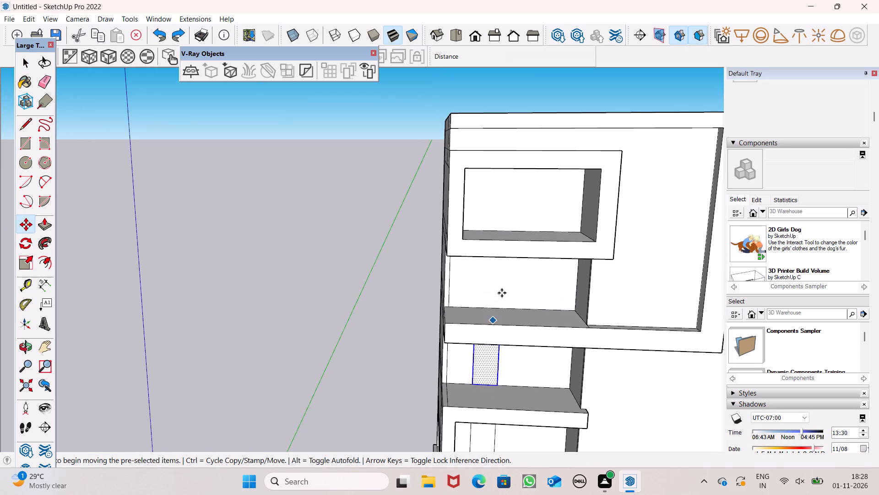
{"action": "scroll", "coordinate": [502, 291], "scroll_direction": "up", "scroll_amount": 3}
{"action": "left_click_drag", "start_coordinate": [483, 401], "coordinate": [481, 351], "text": "ctrl"}
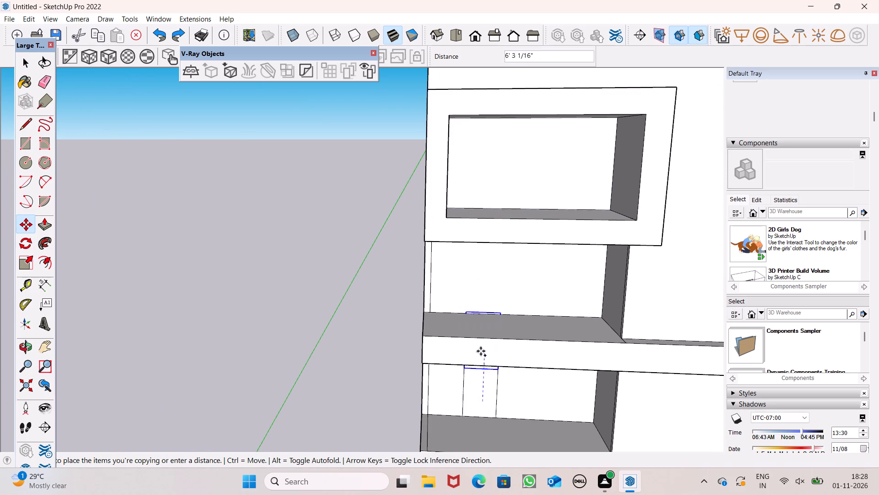
{"action": "left_click_drag", "start_coordinate": [481, 351], "coordinate": [486, 296], "text": "ctrl"}
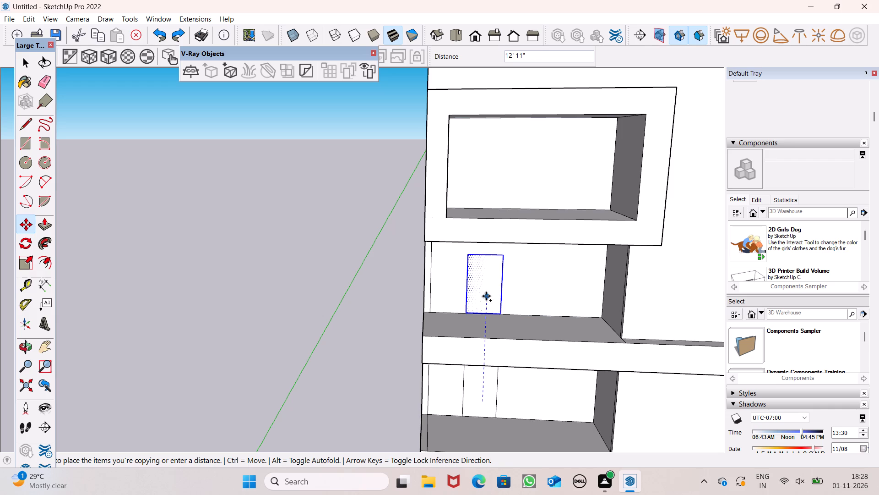
{"action": "left_click_drag", "start_coordinate": [486, 296], "coordinate": [488, 295], "text": "ctrl"}
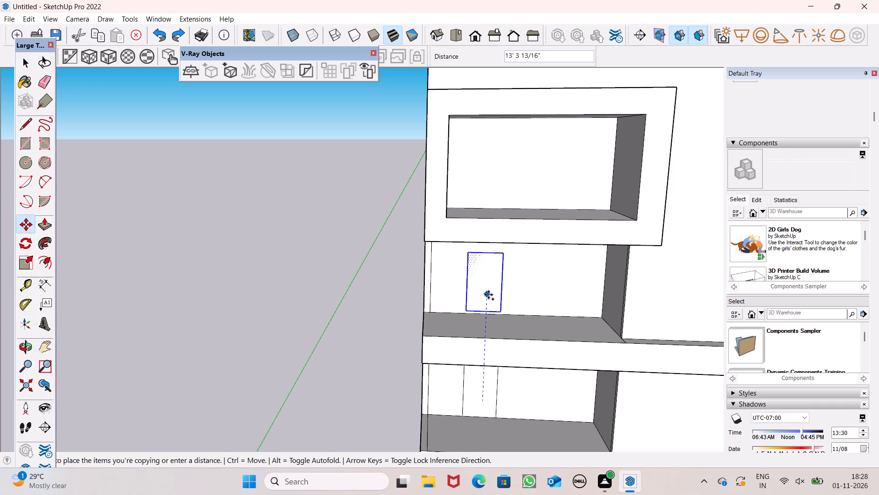
{"action": "left_click_drag", "start_coordinate": [488, 295], "coordinate": [488, 297], "text": "ctrl"}
Copy the third door rectangle up onto the back wall inside the upper terrace frame, with its base at floor level.
{"action": "scroll", "coordinate": [498, 377], "scroll_direction": "down", "scroll_amount": 4}
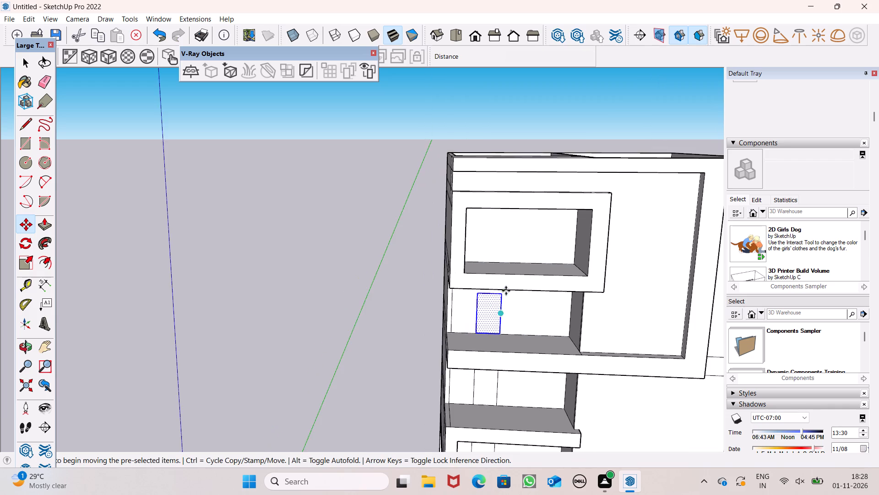
{"action": "scroll", "coordinate": [507, 280], "scroll_direction": "up", "scroll_amount": 5}
{"action": "left_click_drag", "start_coordinate": [491, 340], "coordinate": [500, 214]}
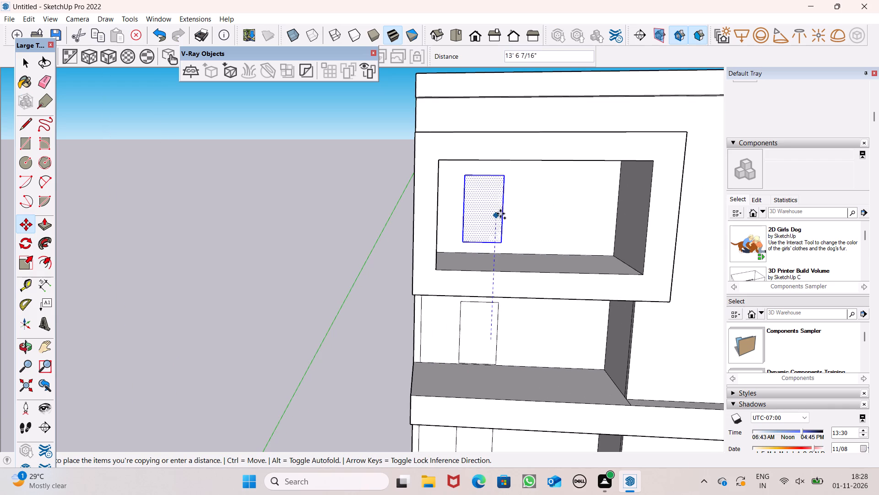
{"action": "left_click_drag", "start_coordinate": [500, 214], "coordinate": [499, 226]}
{"action": "scroll", "coordinate": [494, 220], "scroll_direction": "down", "scroll_amount": 4}
{"action": "key", "text": "space"}
{"action": "left_click", "coordinate": [388, 233]}
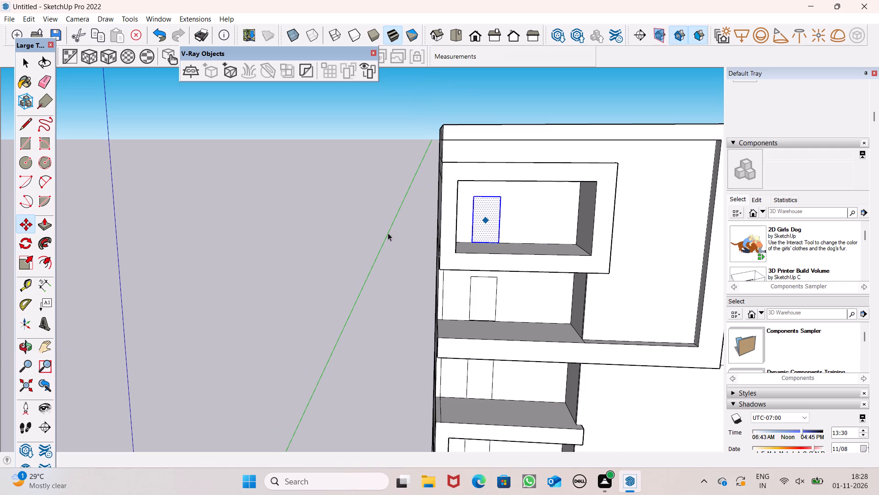
{"action": "scroll", "coordinate": [416, 252], "scroll_direction": "down", "scroll_amount": 4}
{"action": "middle_click_drag", "start_coordinate": [473, 335], "coordinate": [456, 281]}
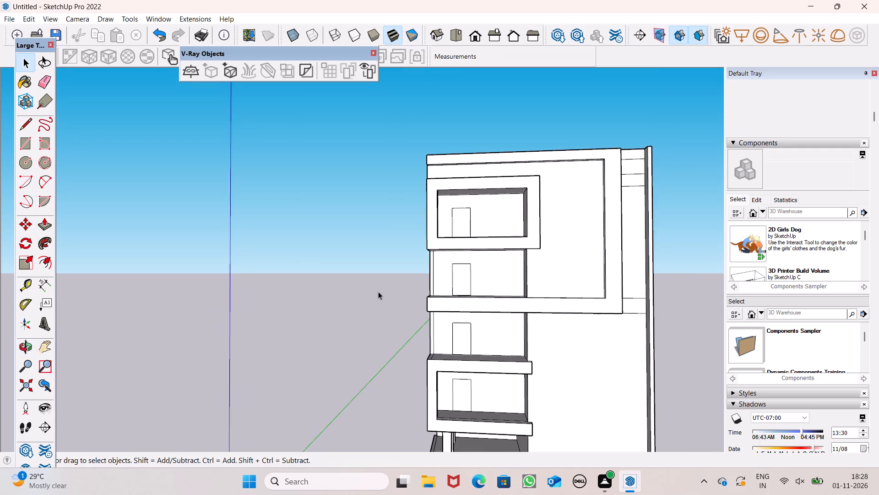
Draw a window rectangle about 4' 3" by 3' 5" beside the door on the lowest terrace's back wall.
{"action": "scroll", "coordinate": [376, 291], "scroll_direction": "down", "scroll_amount": 2}
{"action": "middle_click_drag", "start_coordinate": [386, 363], "coordinate": [418, 376]}
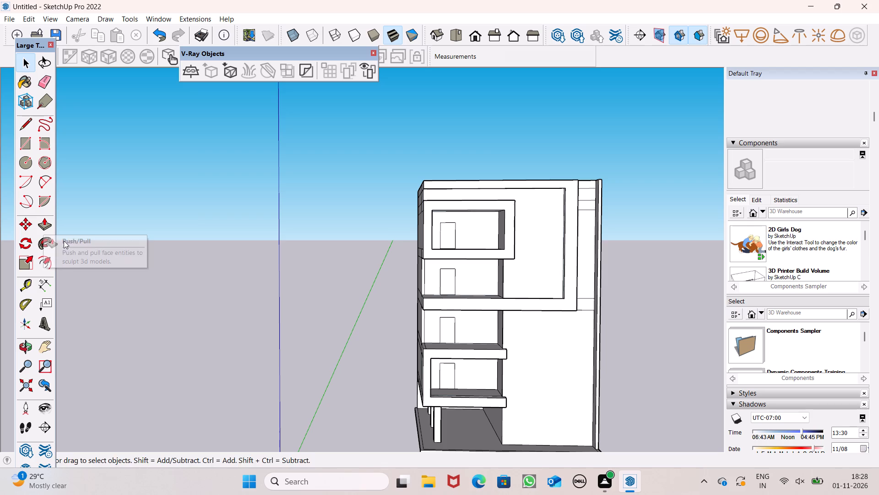
{"action": "left_click", "coordinate": [21, 141]}
{"action": "scroll", "coordinate": [470, 378], "scroll_direction": "up", "scroll_amount": 3}
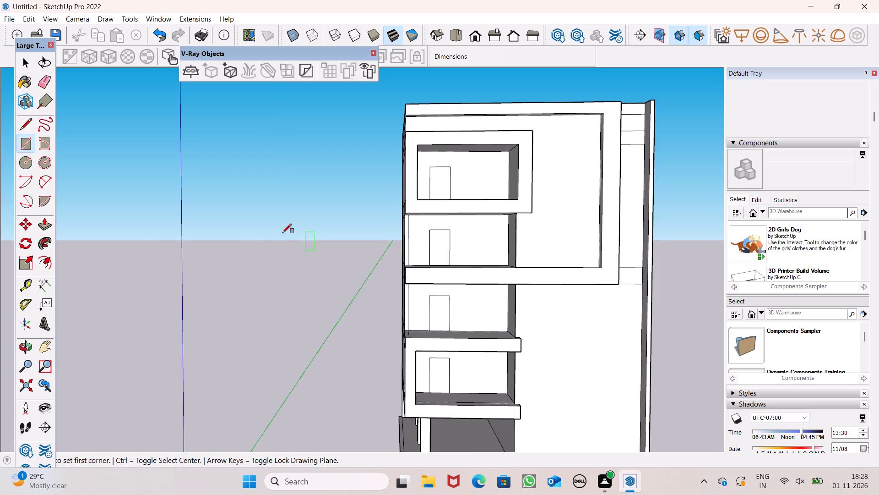
{"action": "scroll", "coordinate": [278, 226], "scroll_direction": "down", "scroll_amount": 4}
{"action": "scroll", "coordinate": [410, 352], "scroll_direction": "up", "scroll_amount": 7}
{"action": "scroll", "coordinate": [481, 293], "scroll_direction": "down", "scroll_amount": 4}
{"action": "middle_click_drag", "start_coordinate": [487, 358], "coordinate": [505, 347]}
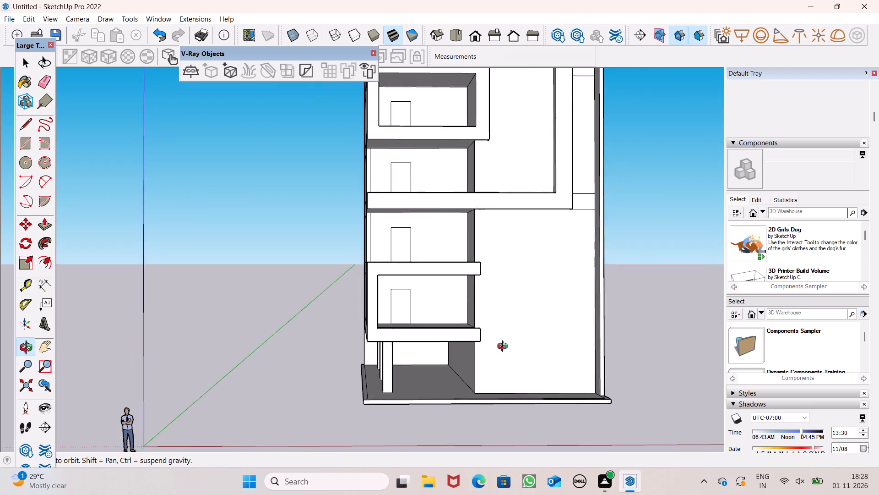
{"action": "middle_click_drag", "start_coordinate": [505, 347], "coordinate": [505, 346]}
{"action": "scroll", "coordinate": [457, 331], "scroll_direction": "up", "scroll_amount": 8}
{"action": "scroll", "coordinate": [406, 249], "scroll_direction": "up", "scroll_amount": 2}
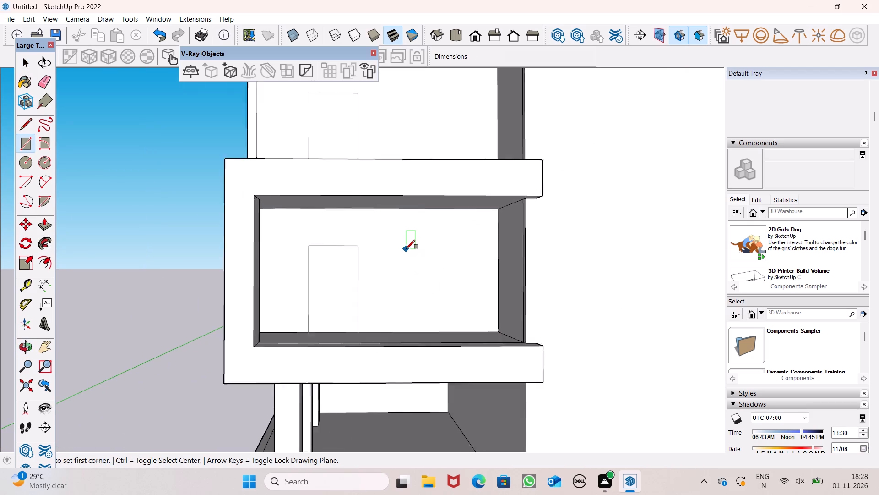
{"action": "scroll", "coordinate": [406, 249], "scroll_direction": "up", "scroll_amount": 1}
{"action": "scroll", "coordinate": [406, 249], "scroll_direction": "down", "scroll_amount": 1}
{"action": "scroll", "coordinate": [416, 254], "scroll_direction": "up", "scroll_amount": 2}
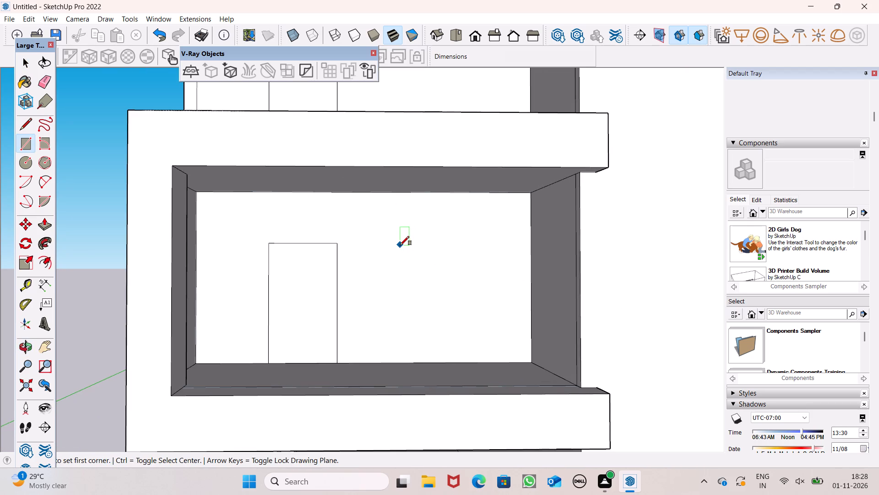
{"action": "left_click", "coordinate": [405, 242]}
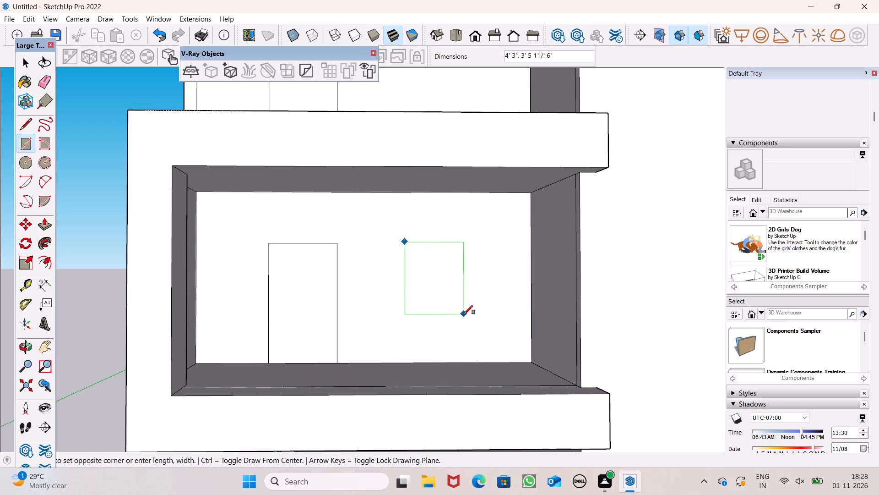
{"action": "left_click", "coordinate": [467, 315]}
Copy the window rectangle about 12' up onto the recessed wall of the storey above, beside its door.
{"action": "scroll", "coordinate": [460, 313], "scroll_direction": "down", "scroll_amount": 3}
{"action": "middle_click_drag", "start_coordinate": [463, 344], "coordinate": [449, 379]}
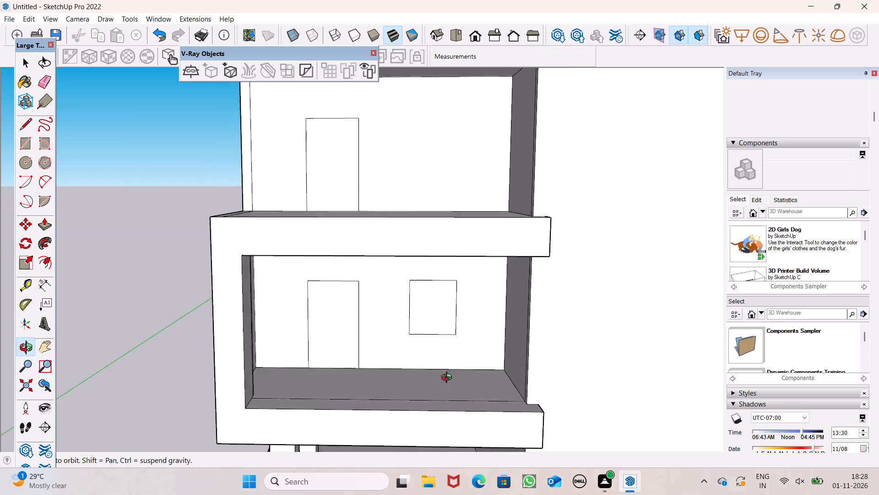
{"action": "middle_click_drag", "start_coordinate": [449, 379], "coordinate": [446, 372]}
{"action": "key", "text": "space"}
{"action": "scroll", "coordinate": [425, 340], "scroll_direction": "down", "scroll_amount": 4}
{"action": "double_click", "coordinate": [425, 324]}
{"action": "scroll", "coordinate": [432, 362], "scroll_direction": "down", "scroll_amount": 8}
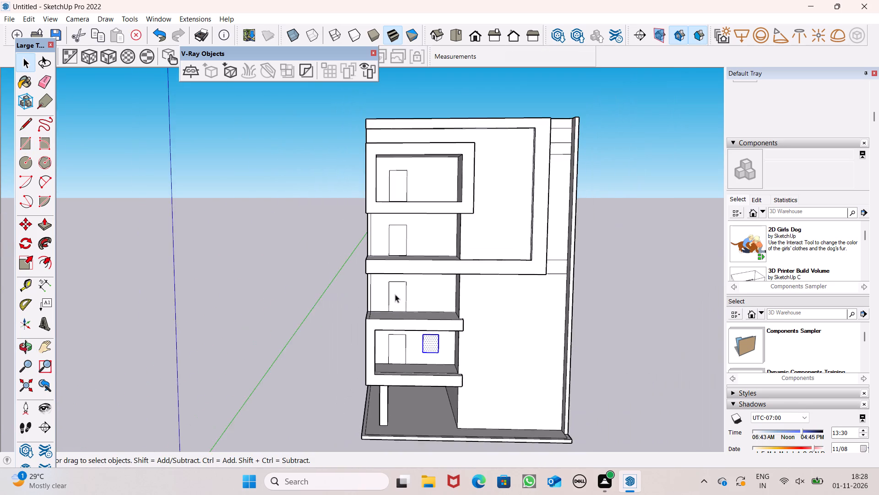
{"action": "scroll", "coordinate": [390, 280], "scroll_direction": "up", "scroll_amount": 4}
{"action": "key", "text": "m"}
{"action": "key", "text": "Return"}
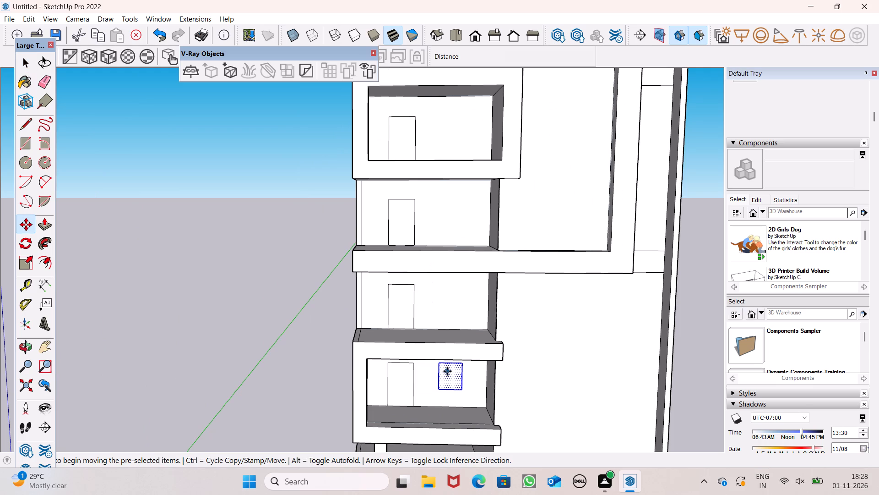
{"action": "left_click_drag", "start_coordinate": [451, 379], "coordinate": [445, 303]}
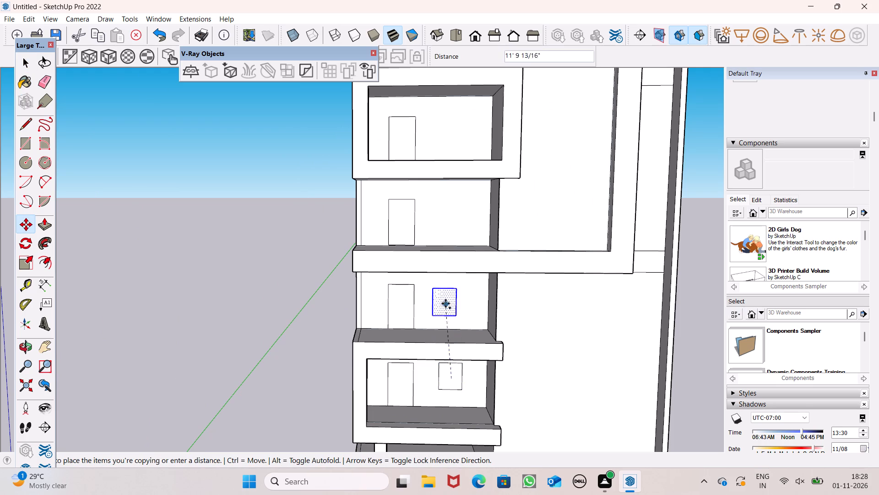
{"action": "left_click_drag", "start_coordinate": [445, 303], "coordinate": [453, 302]}
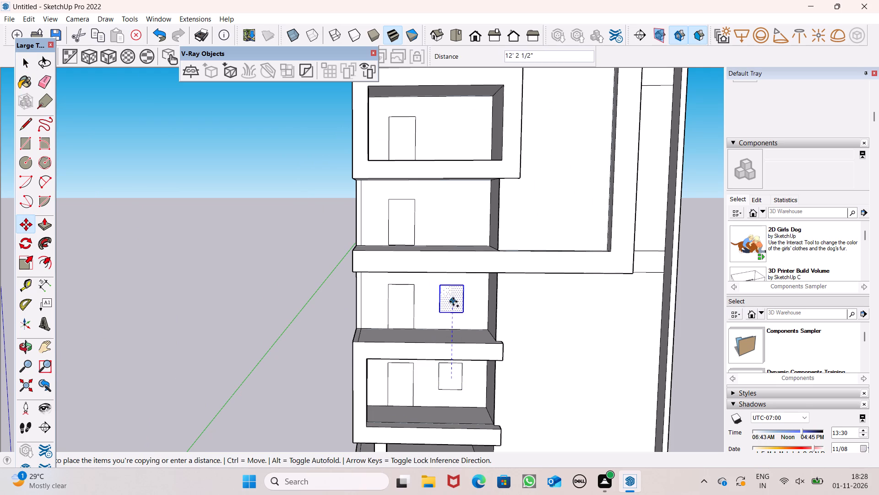
{"action": "left_click_drag", "start_coordinate": [453, 302], "coordinate": [454, 307]}
Nudge the copied window on its wall so its top edge lines up with the top of the adjacent door.
{"action": "scroll", "coordinate": [442, 319], "scroll_direction": "up", "scroll_amount": 6}
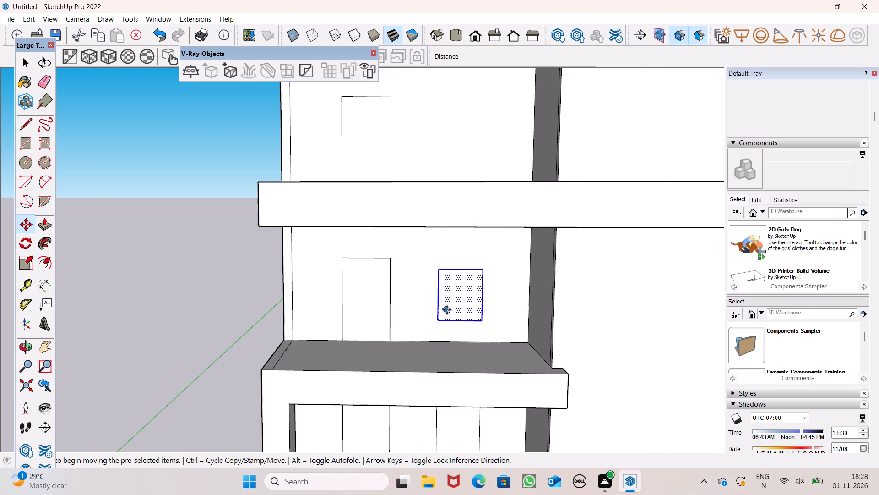
{"action": "left_click_drag", "start_coordinate": [453, 308], "coordinate": [454, 294]}
{"action": "scroll", "coordinate": [454, 312], "scroll_direction": "down", "scroll_amount": 7}
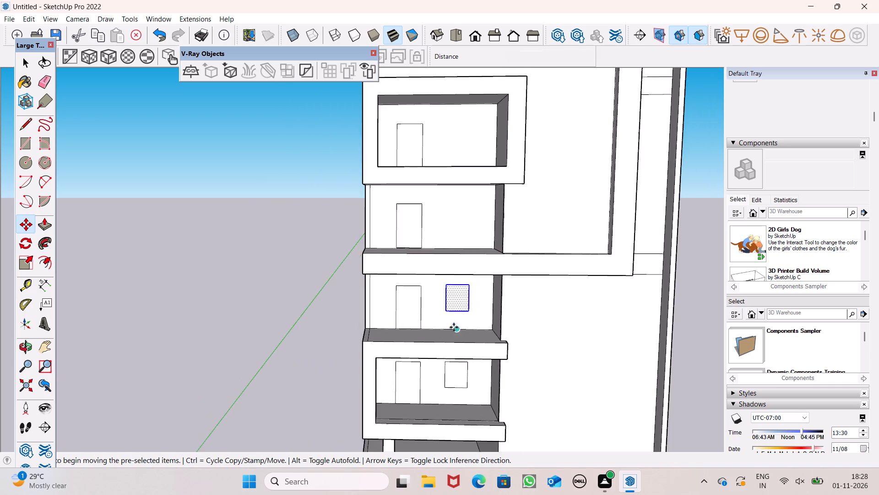
{"action": "scroll", "coordinate": [451, 365], "scroll_direction": "down", "scroll_amount": 7}
{"action": "scroll", "coordinate": [435, 280], "scroll_direction": "up", "scroll_amount": 5}
{"action": "scroll", "coordinate": [469, 317], "scroll_direction": "down", "scroll_amount": 4}
{"action": "middle_click_drag", "start_coordinate": [470, 388], "coordinate": [474, 310]}
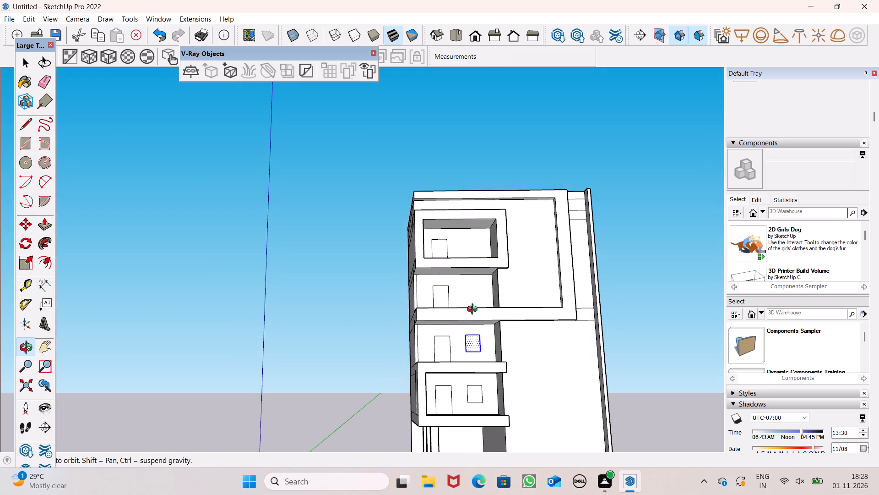
{"action": "middle_click_drag", "start_coordinate": [474, 310], "coordinate": [470, 370]}
{"action": "scroll", "coordinate": [469, 364], "scroll_direction": "up", "scroll_amount": 12}
{"action": "left_click_drag", "start_coordinate": [467, 336], "coordinate": [468, 341]}
{"action": "scroll", "coordinate": [464, 340], "scroll_direction": "up", "scroll_amount": 7}
{"action": "left_click_drag", "start_coordinate": [459, 302], "coordinate": [459, 311]}
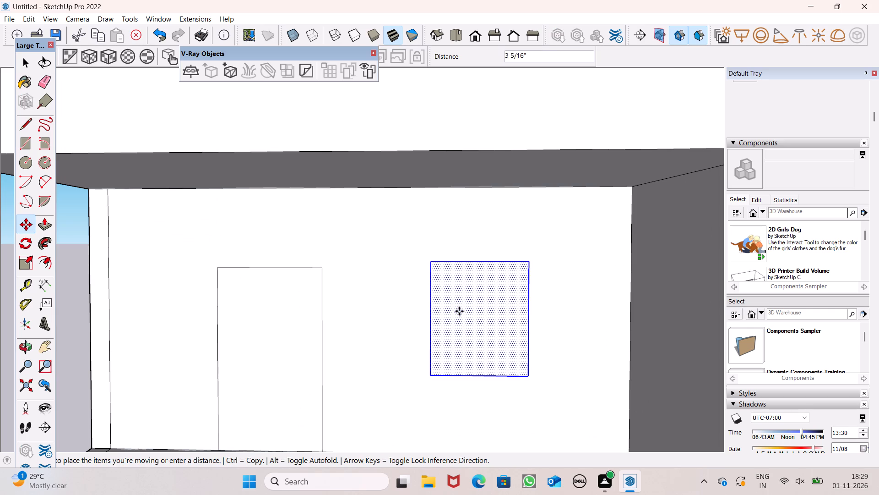
{"action": "left_click_drag", "start_coordinate": [459, 311], "coordinate": [456, 308]}
Copy the second window 13' 5" up onto the recessed wall of the storey below the upper terrace frame.
{"action": "scroll", "coordinate": [450, 333], "scroll_direction": "down", "scroll_amount": 9}
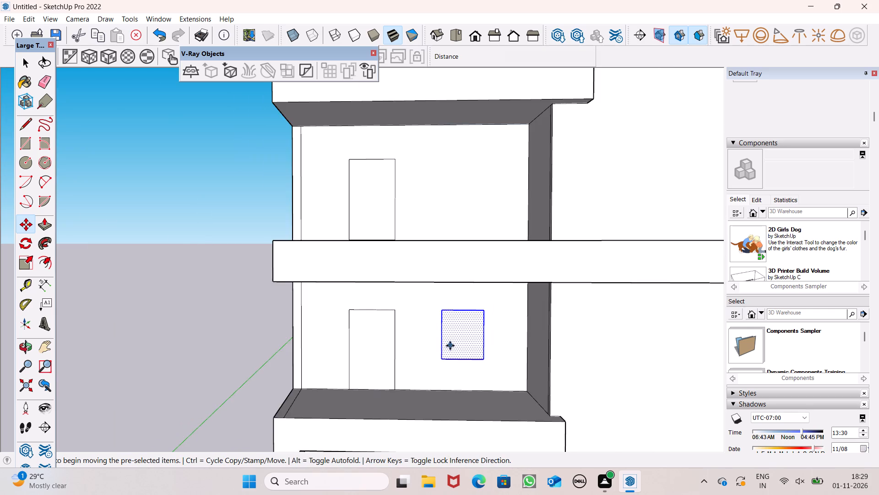
{"action": "scroll", "coordinate": [450, 348], "scroll_direction": "down", "scroll_amount": 8}
{"action": "scroll", "coordinate": [458, 279], "scroll_direction": "up", "scroll_amount": 7}
{"action": "left_click_drag", "start_coordinate": [457, 440], "coordinate": [457, 295]}
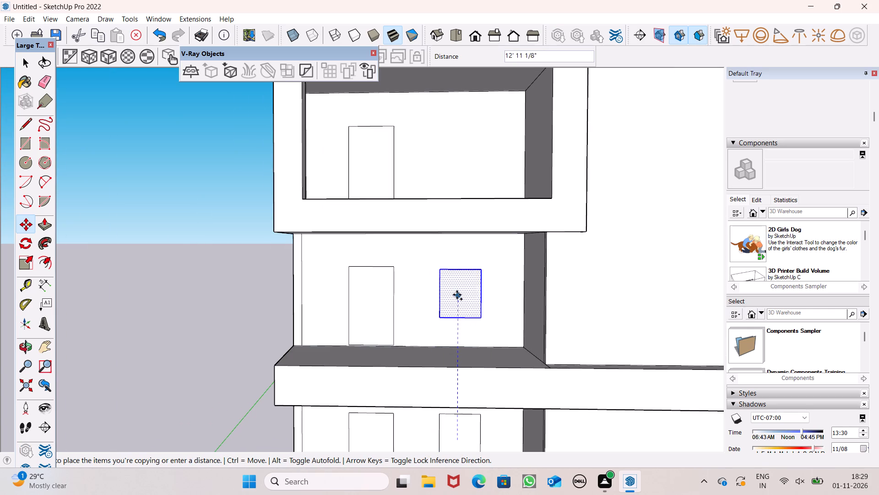
{"action": "left_click_drag", "start_coordinate": [457, 295], "coordinate": [456, 289]}
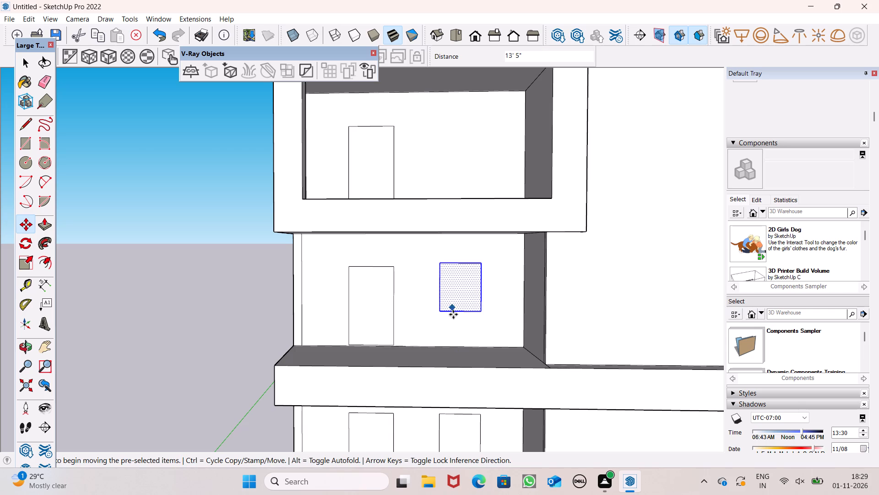
Lower the third window slightly on its wall, keeping it vertically in line with the window below.
{"action": "scroll", "coordinate": [455, 368], "scroll_direction": "down", "scroll_amount": 7}
{"action": "scroll", "coordinate": [452, 239], "scroll_direction": "up", "scroll_amount": 5}
{"action": "left_click_drag", "start_coordinate": [458, 393], "coordinate": [459, 393]}
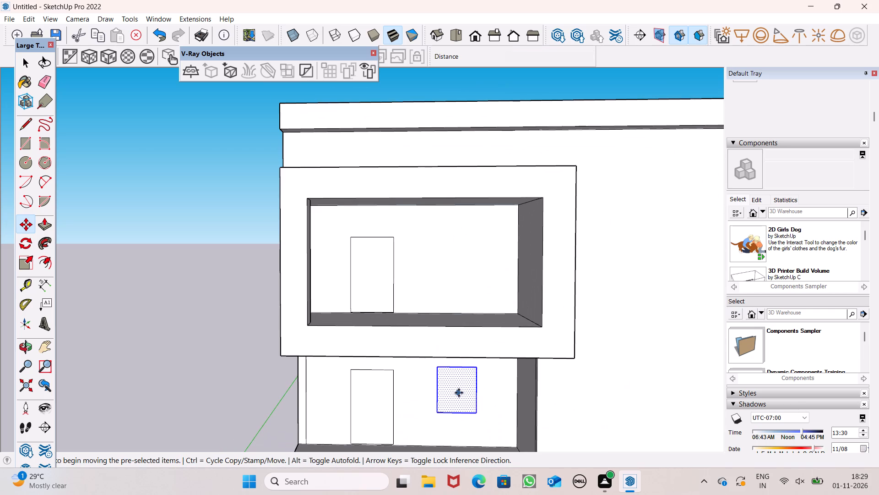
{"action": "left_click_drag", "start_coordinate": [459, 393], "coordinate": [461, 400]}
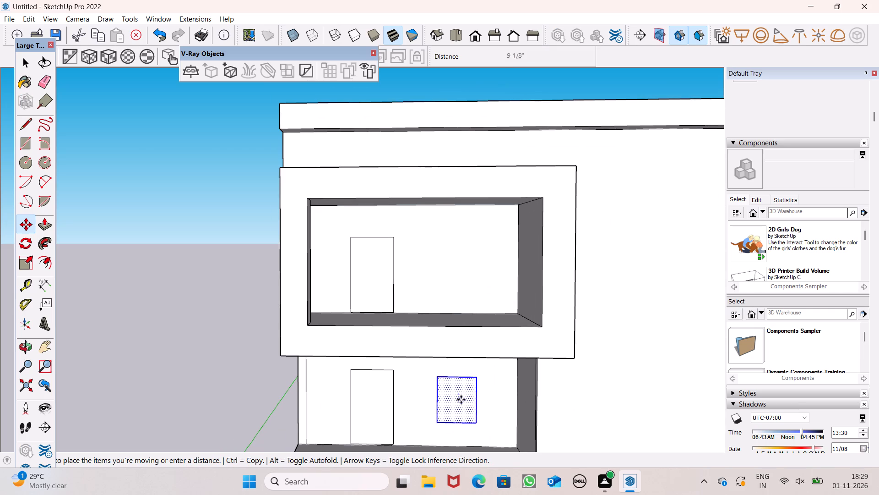
{"action": "left_click_drag", "start_coordinate": [461, 400], "coordinate": [456, 399]}
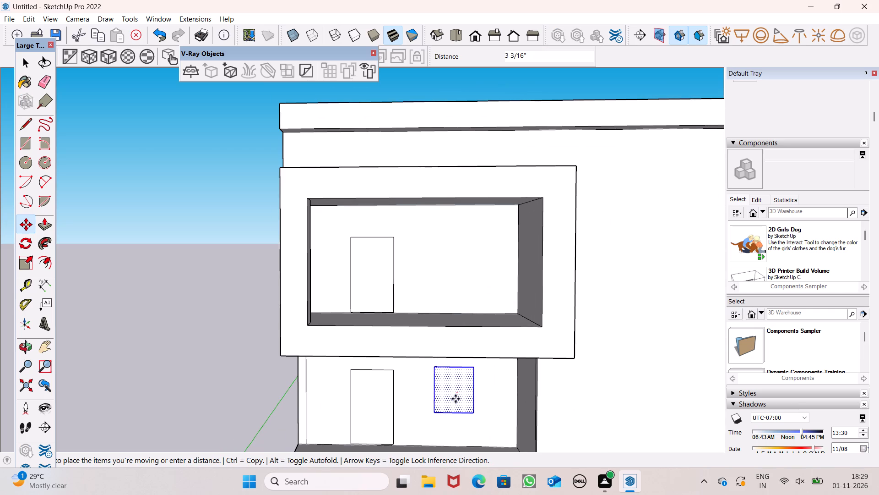
{"action": "left_click_drag", "start_coordinate": [456, 399], "coordinate": [456, 399]}
Copy the third window about 12' 6" up onto the back wall inside the upper terrace frame, and clear the selection.
{"action": "left_click_drag", "start_coordinate": [454, 401], "coordinate": [442, 271]}
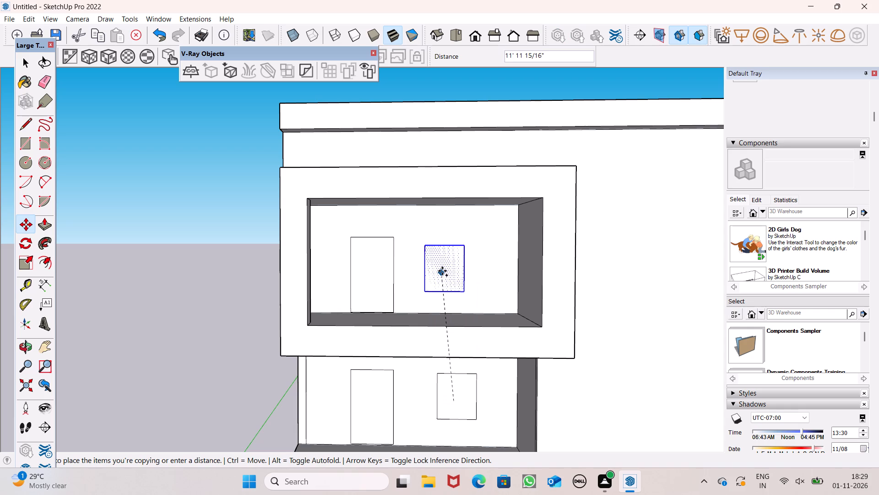
{"action": "left_click_drag", "start_coordinate": [442, 271], "coordinate": [451, 266]}
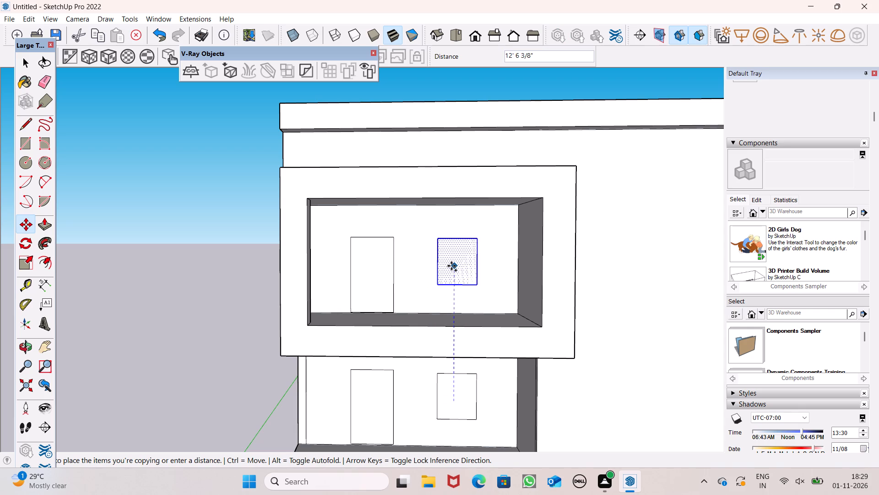
{"action": "left_click_drag", "start_coordinate": [451, 266], "coordinate": [453, 263]}
{"action": "scroll", "coordinate": [453, 288], "scroll_direction": "down", "scroll_amount": 6}
{"action": "key", "text": "space"}
{"action": "left_click", "coordinate": [280, 263]}
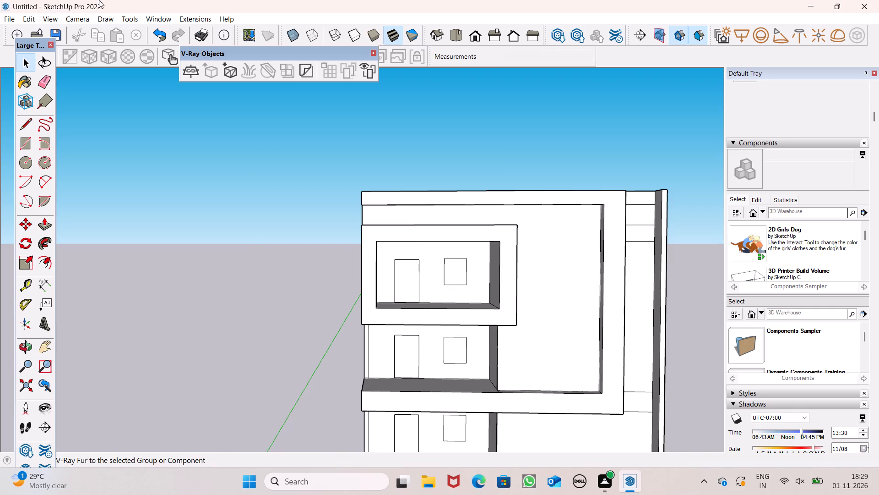
Erase the horizontal edge lines crossing the lower part of an inner wall inside the open-topped building shell.
{"action": "scroll", "coordinate": [217, 274], "scroll_direction": "down", "scroll_amount": 7}
{"action": "scroll", "coordinate": [268, 255], "scroll_direction": "down", "scroll_amount": 5}
{"action": "scroll", "coordinate": [417, 214], "scroll_direction": "down", "scroll_amount": 6}
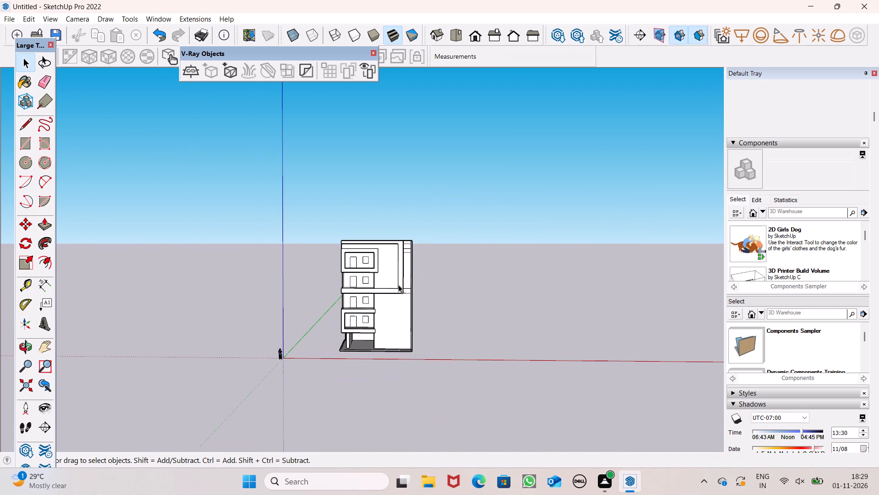
{"action": "scroll", "coordinate": [353, 352], "scroll_direction": "up", "scroll_amount": 5}
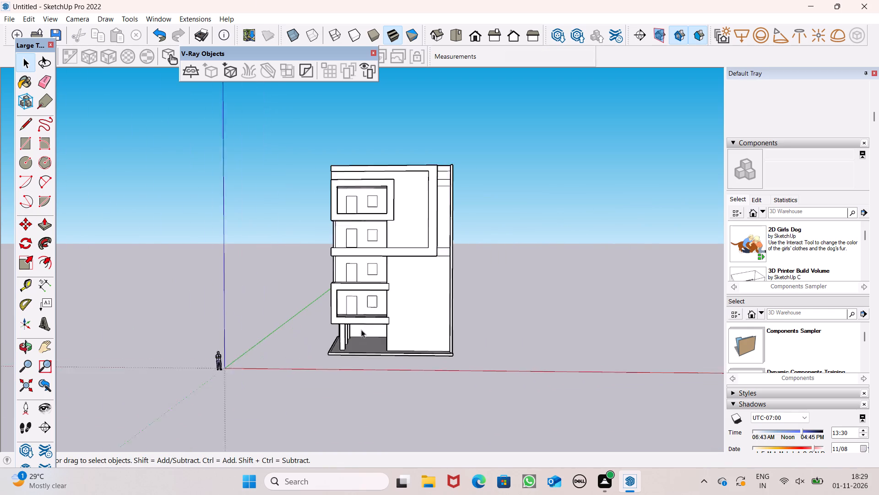
{"action": "scroll", "coordinate": [361, 330], "scroll_direction": "up", "scroll_amount": 1}
{"action": "scroll", "coordinate": [400, 283], "scroll_direction": "down", "scroll_amount": 4}
{"action": "middle_click_drag", "start_coordinate": [429, 264], "coordinate": [72, 395]}
{"action": "middle_click_drag", "start_coordinate": [331, 249], "coordinate": [228, 347]}
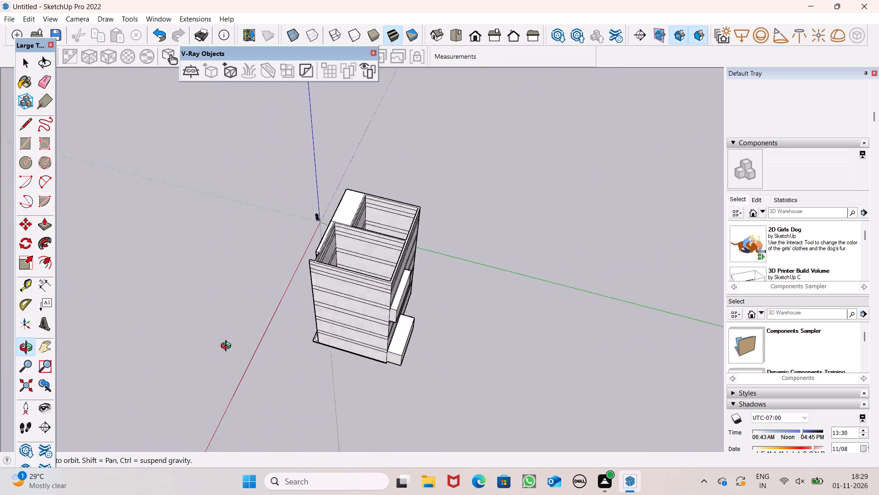
{"action": "middle_click_drag", "start_coordinate": [228, 347], "coordinate": [37, 370]}
{"action": "scroll", "coordinate": [380, 186], "scroll_direction": "up", "scroll_amount": 6}
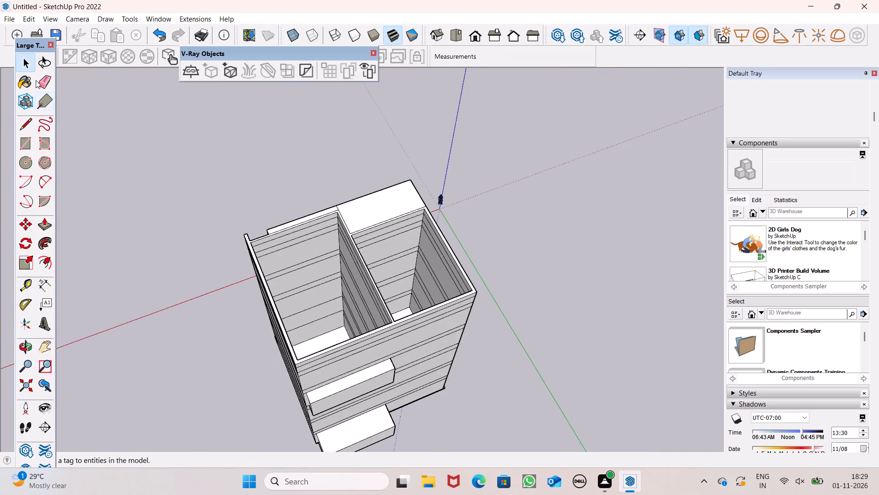
{"action": "left_click", "coordinate": [44, 80]}
{"action": "scroll", "coordinate": [295, 341], "scroll_direction": "down", "scroll_amount": 1}
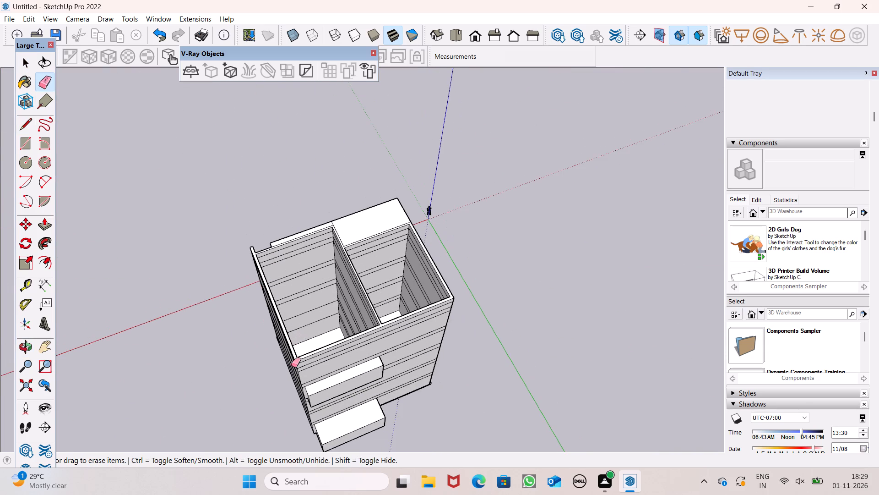
{"action": "middle_click_drag", "start_coordinate": [288, 369], "coordinate": [735, 257]}
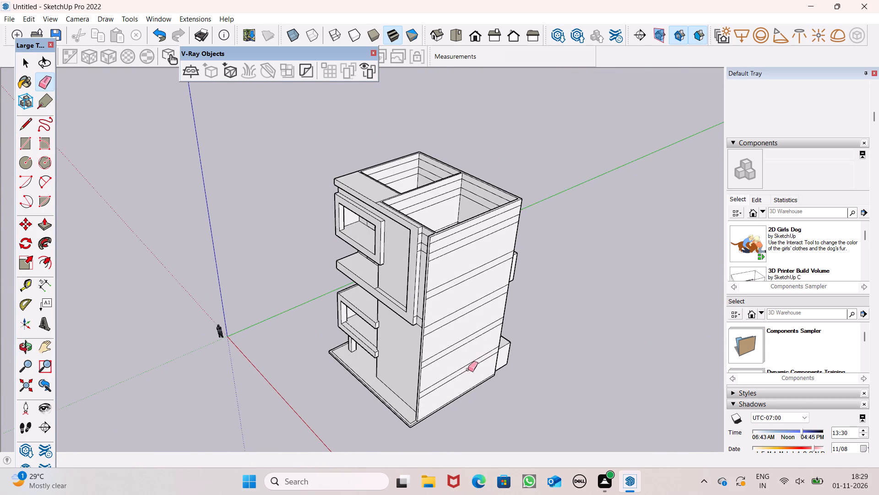
{"action": "middle_click_drag", "start_coordinate": [544, 346], "coordinate": [114, 478]}
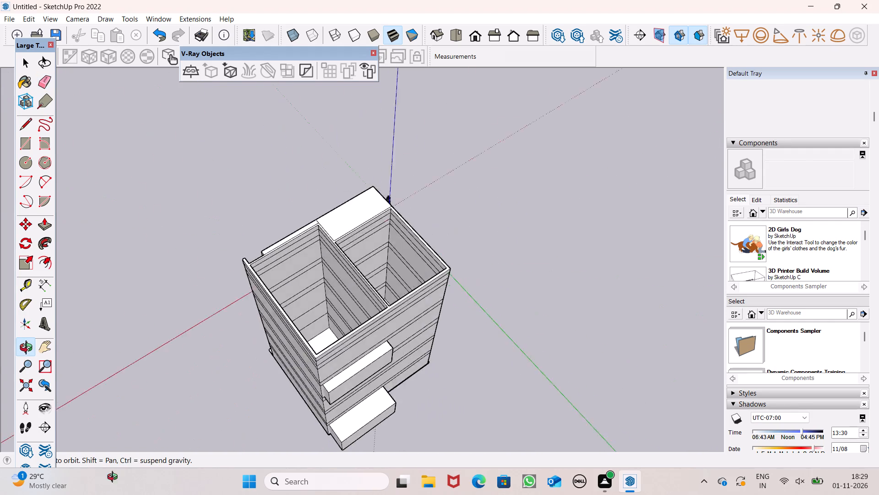
{"action": "middle_click_drag", "start_coordinate": [114, 478], "coordinate": [104, 486]}
{"action": "scroll", "coordinate": [261, 324], "scroll_direction": "up", "scroll_amount": 9}
{"action": "scroll", "coordinate": [326, 312], "scroll_direction": "up", "scroll_amount": 7}
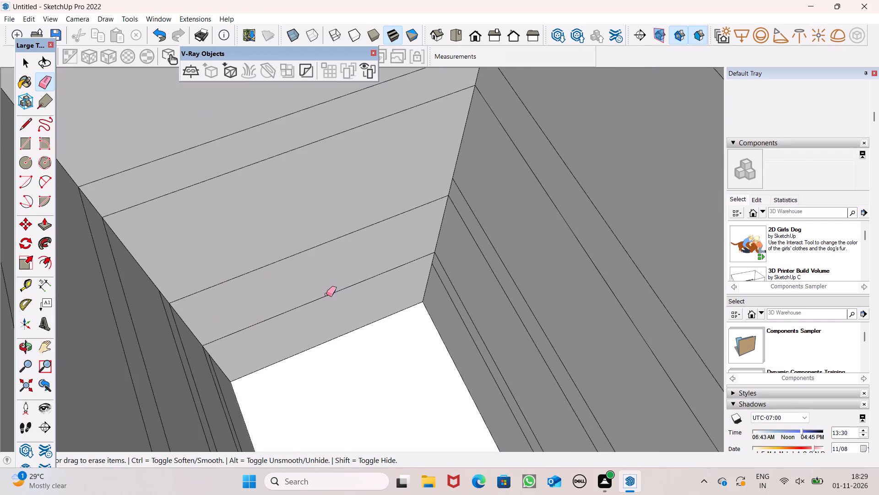
{"action": "left_click_drag", "start_coordinate": [312, 233], "coordinate": [338, 308]}
Examine the remaining storey lines on the shell's walls from above and the building's front facade.
{"action": "middle_click_drag", "start_coordinate": [335, 312], "coordinate": [420, 249]}
{"action": "scroll", "coordinate": [299, 275], "scroll_direction": "down", "scroll_amount": 7}
{"action": "middle_click_drag", "start_coordinate": [189, 302], "coordinate": [510, 276]}
{"action": "scroll", "coordinate": [508, 275], "scroll_direction": "down", "scroll_amount": 7}
{"action": "middle_click_drag", "start_coordinate": [373, 309], "coordinate": [139, 394]}
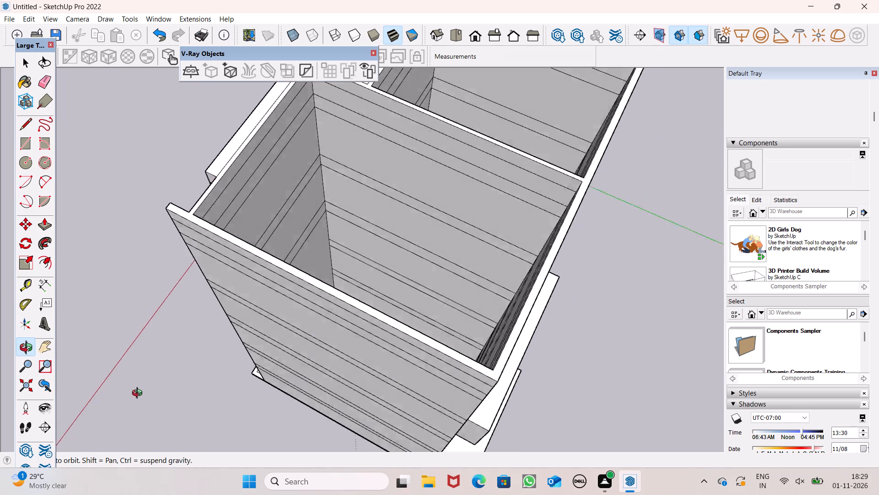
{"action": "middle_click_drag", "start_coordinate": [139, 394], "coordinate": [660, 242]}
{"action": "scroll", "coordinate": [602, 312], "scroll_direction": "down", "scroll_amount": 6}
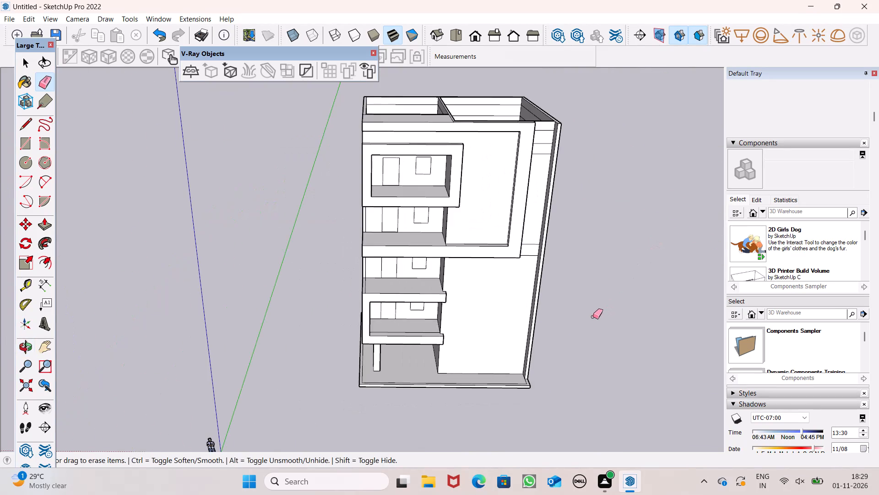
{"action": "middle_click_drag", "start_coordinate": [624, 294], "coordinate": [642, 237]}
{"action": "scroll", "coordinate": [642, 237], "scroll_direction": "down", "scroll_amount": 2}
{"action": "middle_click_drag", "start_coordinate": [558, 325], "coordinate": [540, 295]}
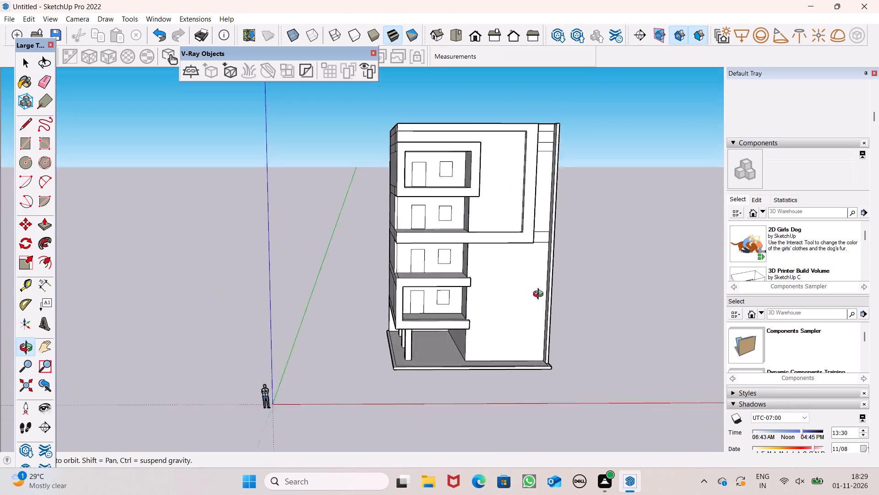
Push the door and window faces on the lowest terrace's back wall 6" inward to open them through the wall.
{"action": "middle_click_drag", "start_coordinate": [540, 295], "coordinate": [528, 308]}
{"action": "left_click", "coordinate": [45, 225]}
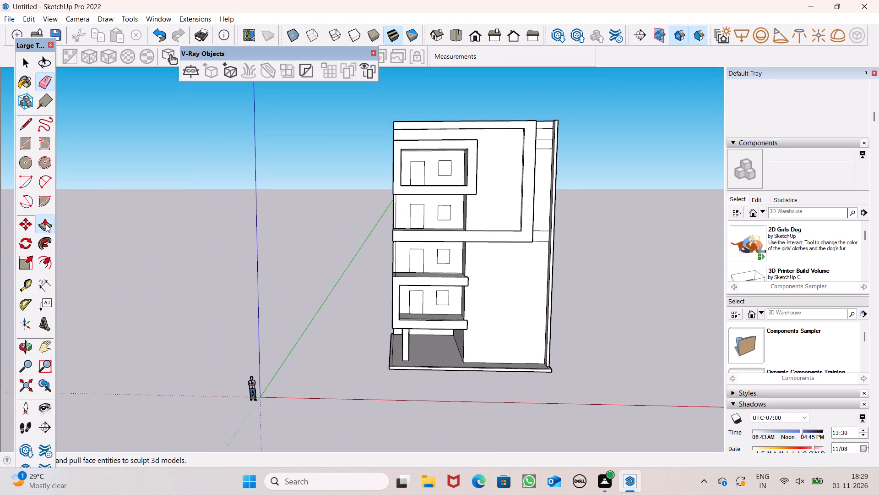
{"action": "scroll", "coordinate": [345, 261], "scroll_direction": "down", "scroll_amount": 1}
{"action": "scroll", "coordinate": [440, 209], "scroll_direction": "up", "scroll_amount": 6}
{"action": "scroll", "coordinate": [476, 185], "scroll_direction": "up", "scroll_amount": 1}
{"action": "middle_click_drag", "start_coordinate": [476, 185], "coordinate": [475, 196]}
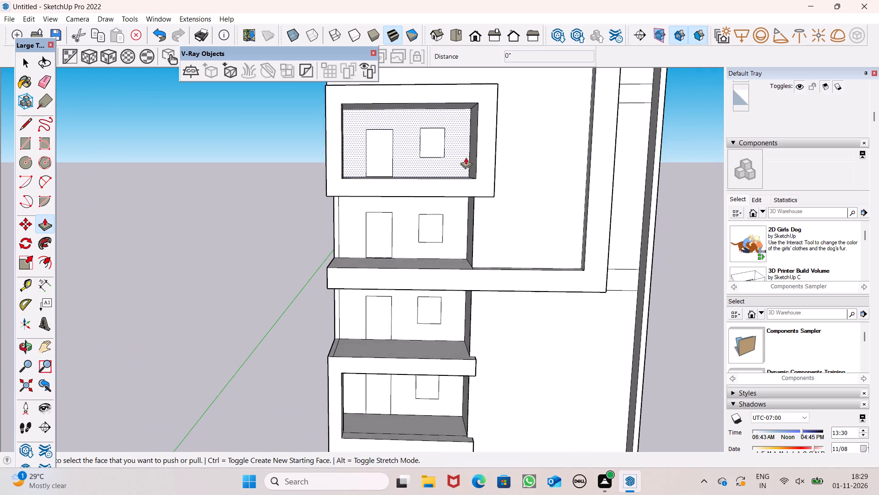
{"action": "scroll", "coordinate": [463, 162], "scroll_direction": "down", "scroll_amount": 3}
{"action": "scroll", "coordinate": [395, 343], "scroll_direction": "up", "scroll_amount": 13}
{"action": "left_click_drag", "start_coordinate": [386, 380], "coordinate": [395, 365]}
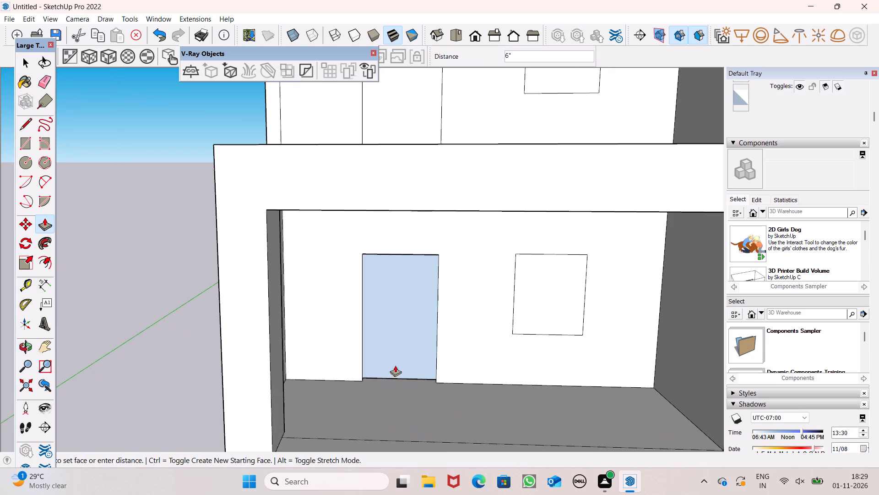
{"action": "left_click_drag", "start_coordinate": [395, 365], "coordinate": [408, 358]}
{"action": "scroll", "coordinate": [447, 378], "scroll_direction": "down", "scroll_amount": 3}
{"action": "scroll", "coordinate": [503, 337], "scroll_direction": "up", "scroll_amount": 5}
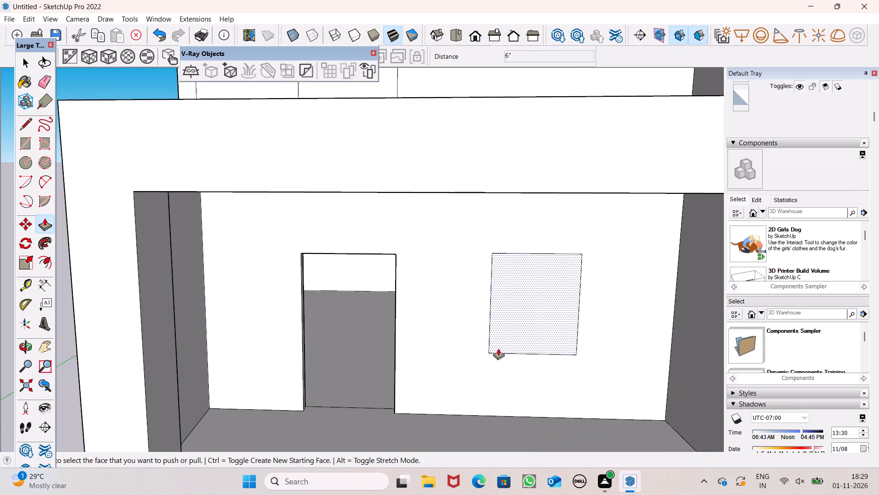
{"action": "left_click_drag", "start_coordinate": [498, 348], "coordinate": [519, 326]}
Push the door and window faces on the second terrace's back wall 6" inward.
{"action": "scroll", "coordinate": [561, 399], "scroll_direction": "down", "scroll_amount": 8}
{"action": "scroll", "coordinate": [433, 199], "scroll_direction": "up", "scroll_amount": 8}
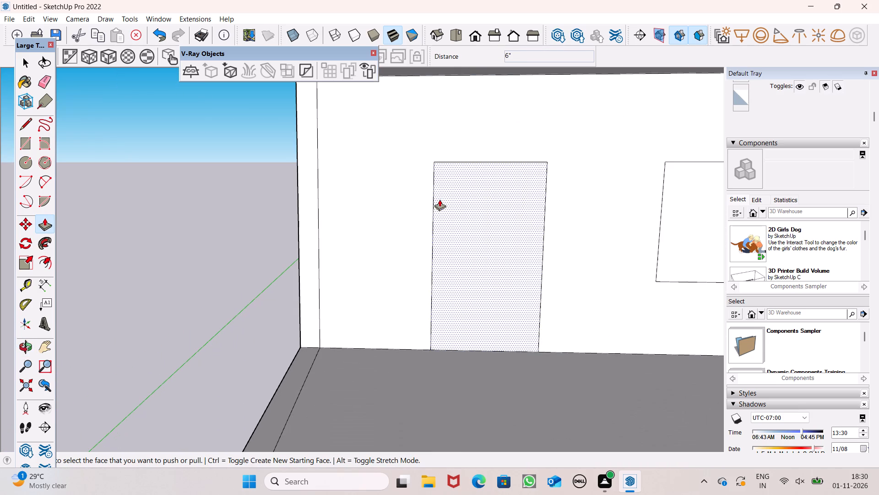
{"action": "left_click_drag", "start_coordinate": [445, 342], "coordinate": [461, 325]}
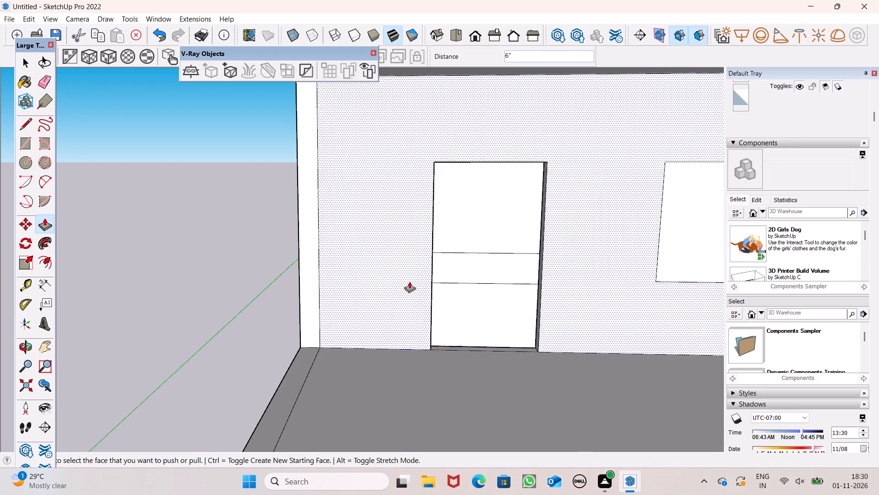
{"action": "scroll", "coordinate": [401, 281], "scroll_direction": "down", "scroll_amount": 8}
{"action": "middle_click_drag", "start_coordinate": [508, 292], "coordinate": [439, 346]}
{"action": "scroll", "coordinate": [466, 334], "scroll_direction": "up", "scroll_amount": 7}
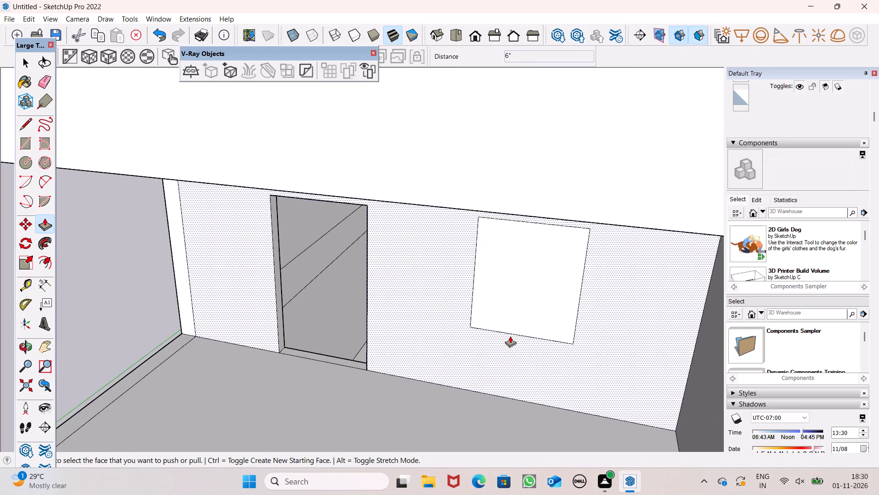
{"action": "middle_click_drag", "start_coordinate": [510, 337], "coordinate": [545, 294]}
{"action": "scroll", "coordinate": [546, 288], "scroll_direction": "up", "scroll_amount": 4}
{"action": "left_click_drag", "start_coordinate": [496, 304], "coordinate": [509, 287]}
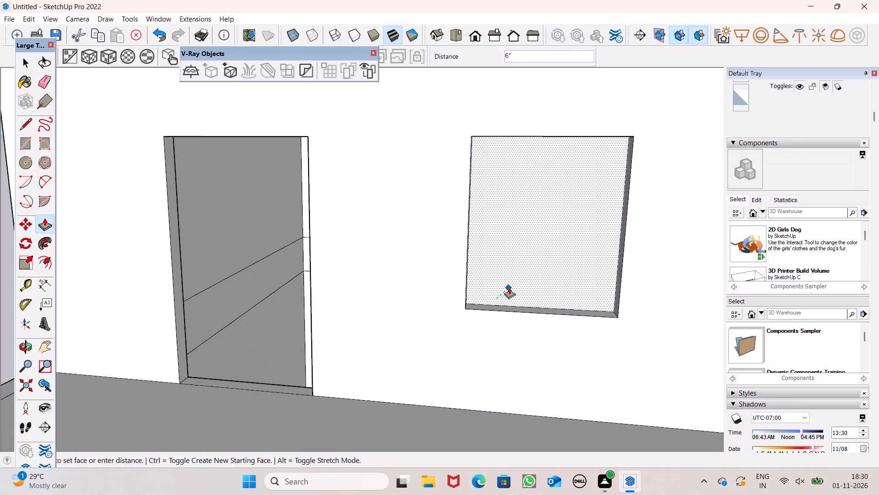
{"action": "left_click_drag", "start_coordinate": [509, 287], "coordinate": [516, 269]}
Push the third terrace's door face 6" inward and lower the thin sill face beneath it 11/16" to the terrace floor.
{"action": "scroll", "coordinate": [533, 316], "scroll_direction": "down", "scroll_amount": 7}
{"action": "scroll", "coordinate": [540, 248], "scroll_direction": "down", "scroll_amount": 6}
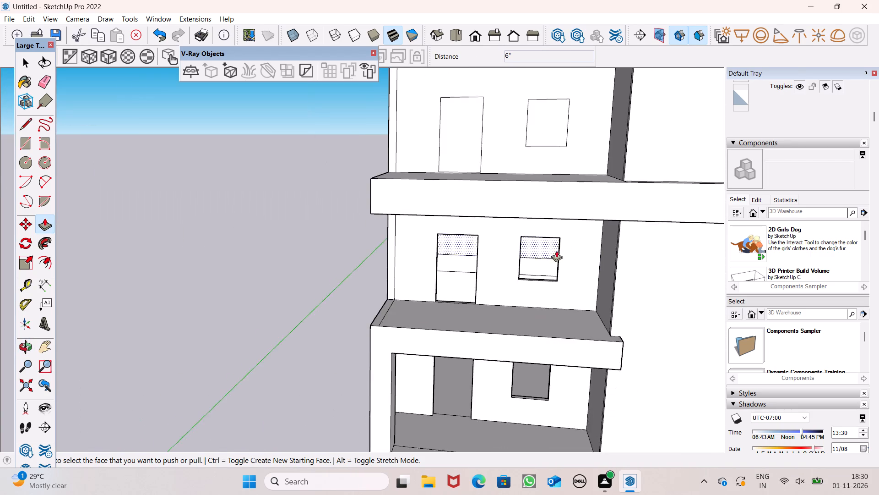
{"action": "middle_click_drag", "start_coordinate": [558, 260], "coordinate": [572, 342]}
{"action": "scroll", "coordinate": [534, 179], "scroll_direction": "up", "scroll_amount": 7}
{"action": "scroll", "coordinate": [420, 221], "scroll_direction": "up", "scroll_amount": 6}
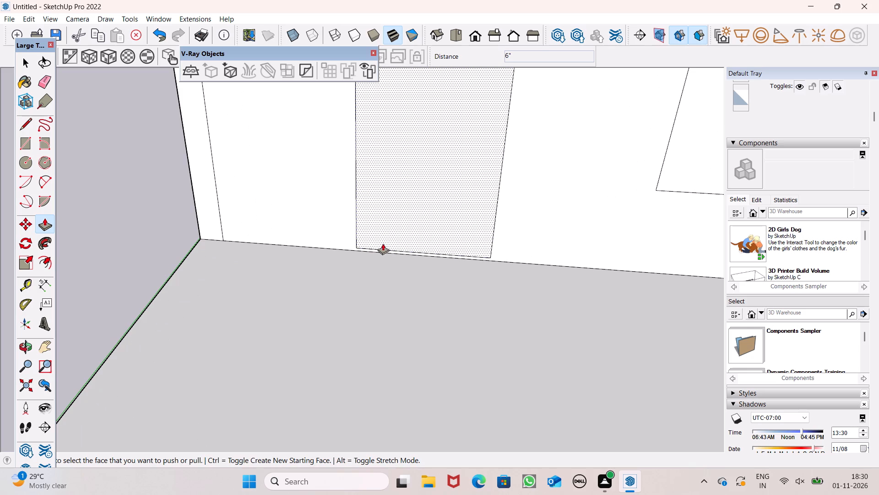
{"action": "left_click_drag", "start_coordinate": [380, 239], "coordinate": [422, 221]}
{"action": "scroll", "coordinate": [417, 247], "scroll_direction": "up", "scroll_amount": 3}
{"action": "left_click_drag", "start_coordinate": [417, 247], "coordinate": [419, 250]}
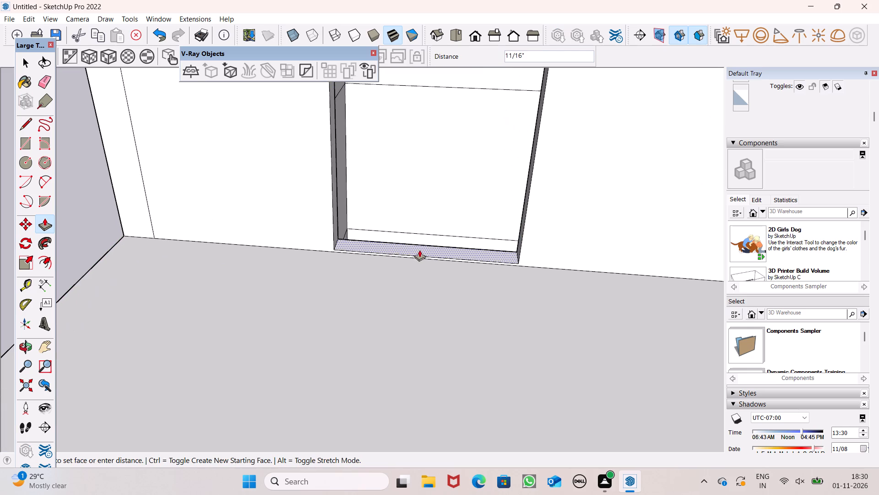
{"action": "left_click_drag", "start_coordinate": [419, 250], "coordinate": [419, 259]}
Push the window face on the third terrace's back wall 6" inward.
{"action": "scroll", "coordinate": [326, 251], "scroll_direction": "down", "scroll_amount": 7}
{"action": "scroll", "coordinate": [503, 278], "scroll_direction": "down", "scroll_amount": 4}
{"action": "middle_click_drag", "start_coordinate": [548, 284], "coordinate": [561, 254]}
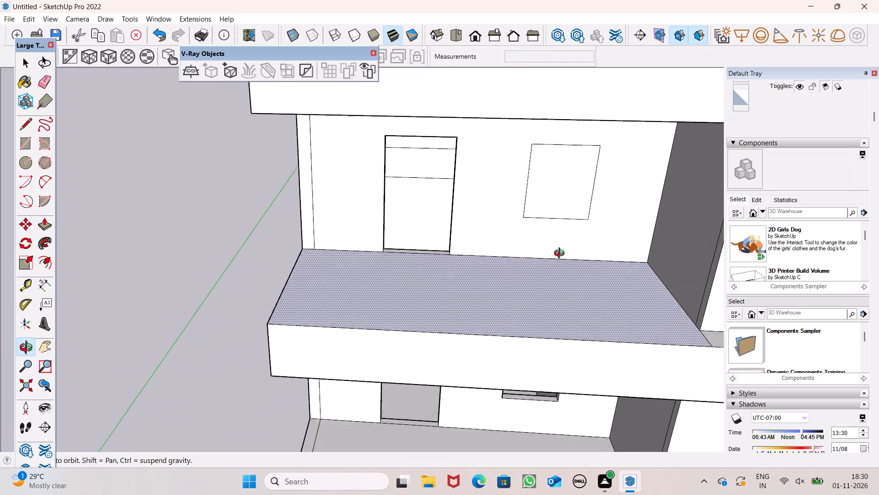
{"action": "middle_click_drag", "start_coordinate": [561, 254], "coordinate": [563, 246]}
{"action": "scroll", "coordinate": [565, 163], "scroll_direction": "up", "scroll_amount": 6}
{"action": "left_click_drag", "start_coordinate": [507, 236], "coordinate": [534, 219]}
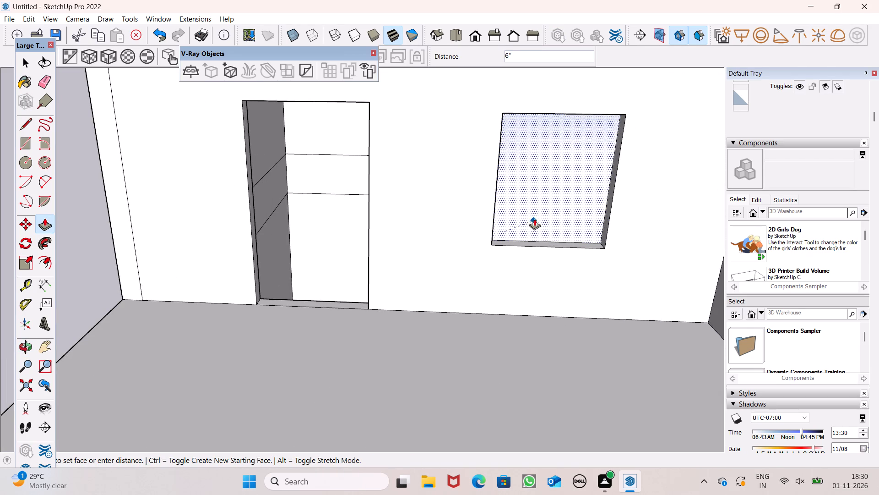
{"action": "left_click_drag", "start_coordinate": [534, 219], "coordinate": [544, 215]}
Push the door face inside the top terrace frame 6" inward and lower its sill face 11/16" to the floor.
{"action": "scroll", "coordinate": [491, 277], "scroll_direction": "down", "scroll_amount": 8}
{"action": "middle_click_drag", "start_coordinate": [482, 300], "coordinate": [486, 272]}
{"action": "scroll", "coordinate": [471, 341], "scroll_direction": "down", "scroll_amount": 6}
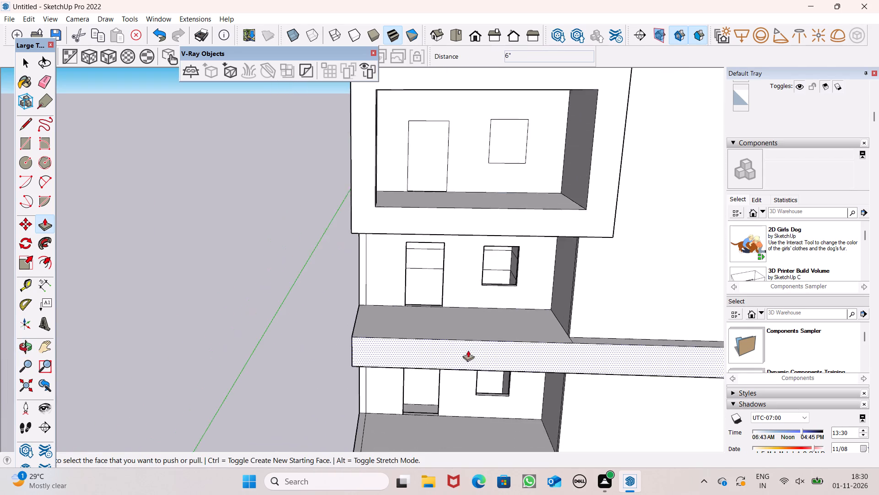
{"action": "scroll", "coordinate": [422, 187], "scroll_direction": "up", "scroll_amount": 6}
{"action": "scroll", "coordinate": [422, 119], "scroll_direction": "up", "scroll_amount": 6}
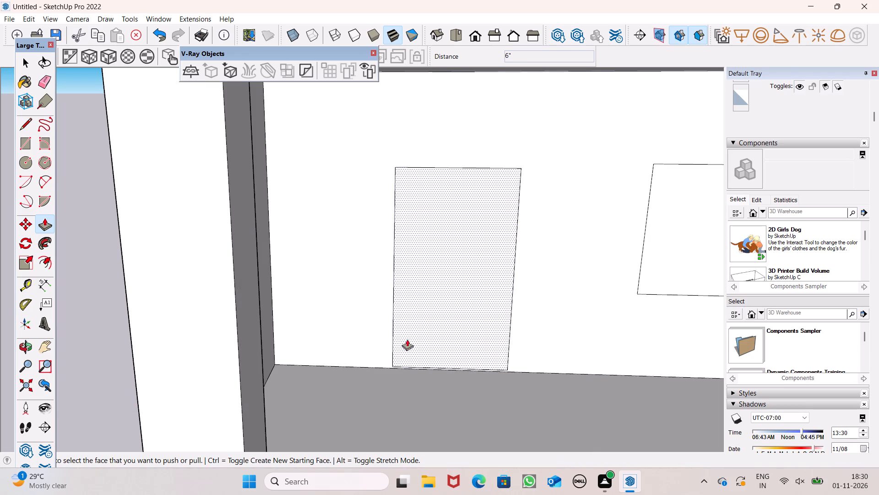
{"action": "left_click_drag", "start_coordinate": [406, 362], "coordinate": [431, 346]}
{"action": "scroll", "coordinate": [415, 358], "scroll_direction": "up", "scroll_amount": 6}
{"action": "scroll", "coordinate": [479, 308], "scroll_direction": "down", "scroll_amount": 6}
{"action": "left_click_drag", "start_coordinate": [455, 318], "coordinate": [456, 331]}
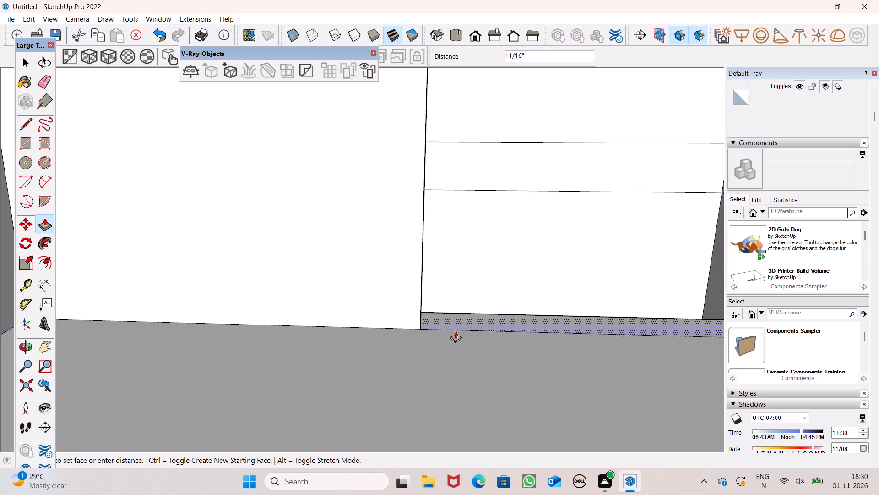
{"action": "left_click_drag", "start_coordinate": [456, 331], "coordinate": [456, 342]}
Push the window face inside the top terrace frame 6" inward.
{"action": "scroll", "coordinate": [359, 313], "scroll_direction": "down", "scroll_amount": 8}
{"action": "scroll", "coordinate": [294, 280], "scroll_direction": "down", "scroll_amount": 7}
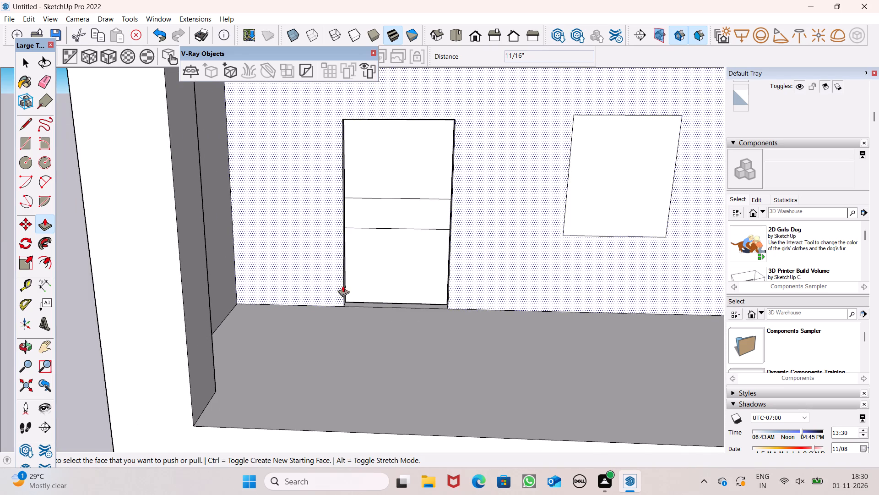
{"action": "scroll", "coordinate": [553, 212], "scroll_direction": "up", "scroll_amount": 1}
{"action": "scroll", "coordinate": [429, 273], "scroll_direction": "down", "scroll_amount": 4}
{"action": "scroll", "coordinate": [554, 214], "scroll_direction": "up", "scroll_amount": 6}
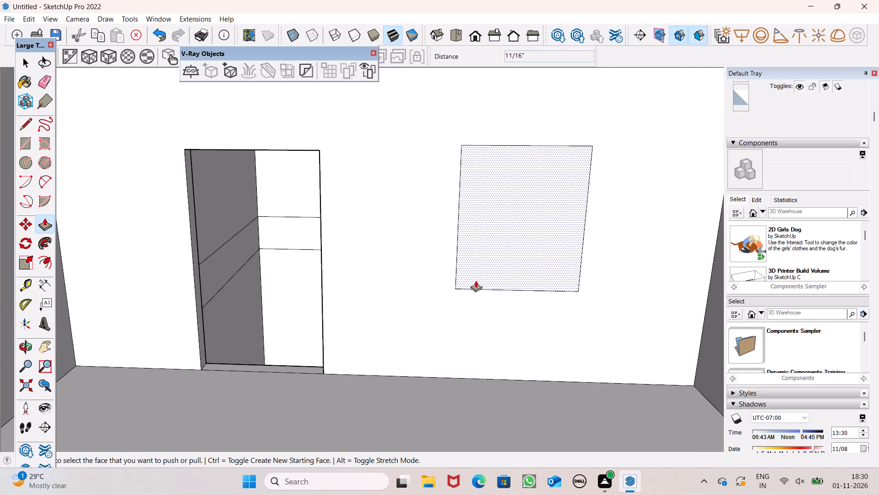
{"action": "left_click_drag", "start_coordinate": [476, 279], "coordinate": [522, 246]}
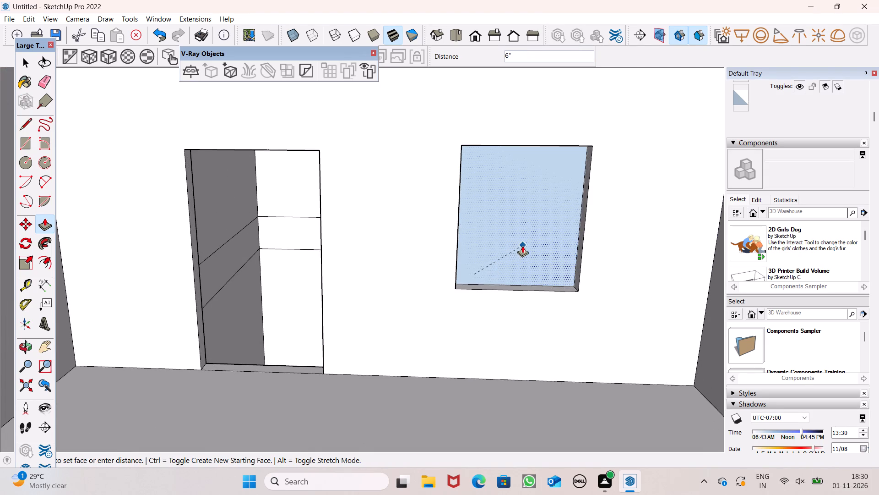
{"action": "left_click_drag", "start_coordinate": [522, 246], "coordinate": [530, 244]}
Examine the door and window openings across all terraces on the building's front facade.
{"action": "scroll", "coordinate": [524, 242], "scroll_direction": "down", "scroll_amount": 11}
{"action": "middle_click_drag", "start_coordinate": [560, 269], "coordinate": [385, 192]}
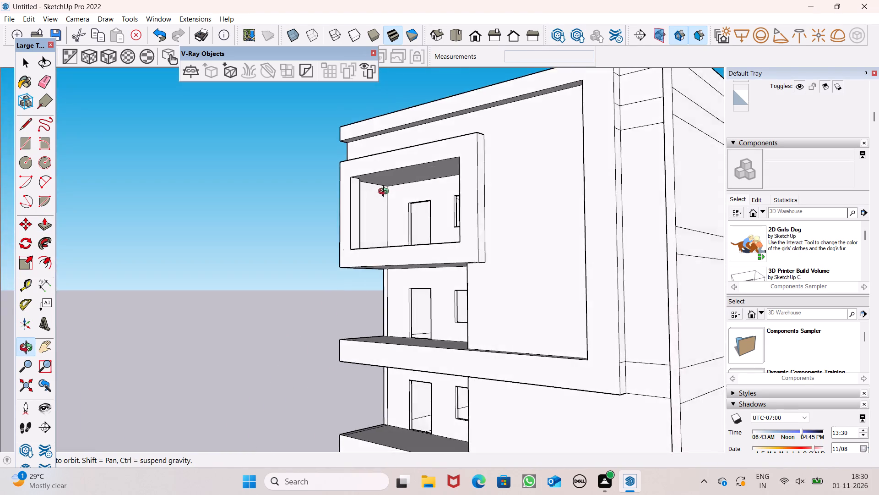
{"action": "middle_click_drag", "start_coordinate": [385, 192], "coordinate": [532, 215]}
{"action": "middle_click", "coordinate": [532, 215]}
{"action": "scroll", "coordinate": [464, 172], "scroll_direction": "down", "scroll_amount": 5}
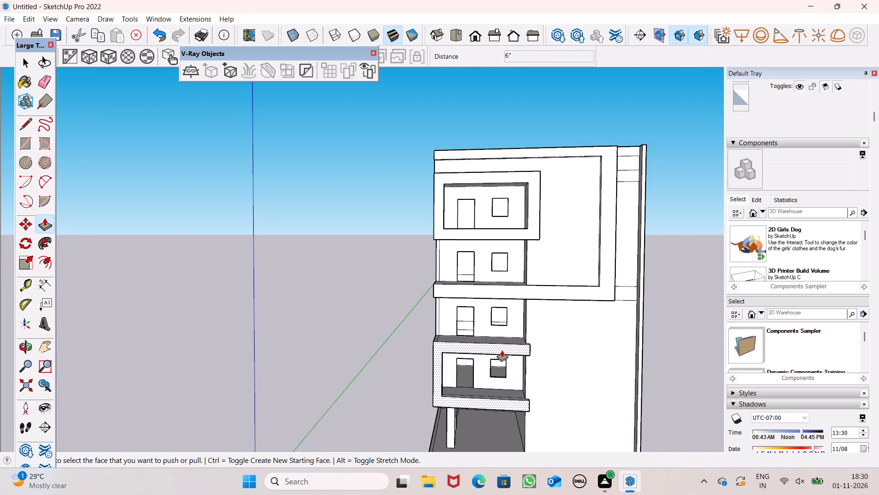
{"action": "scroll", "coordinate": [483, 237], "scroll_direction": "down", "scroll_amount": 1}
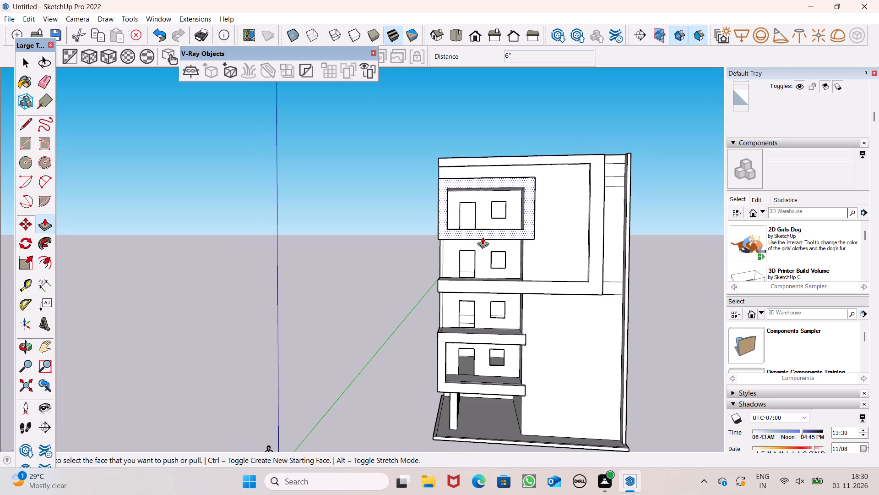
{"action": "scroll", "coordinate": [483, 237], "scroll_direction": "down", "scroll_amount": 1}
{"action": "middle_click_drag", "start_coordinate": [492, 263], "coordinate": [507, 305]}
{"action": "scroll", "coordinate": [404, 207], "scroll_direction": "down", "scroll_amount": 3}
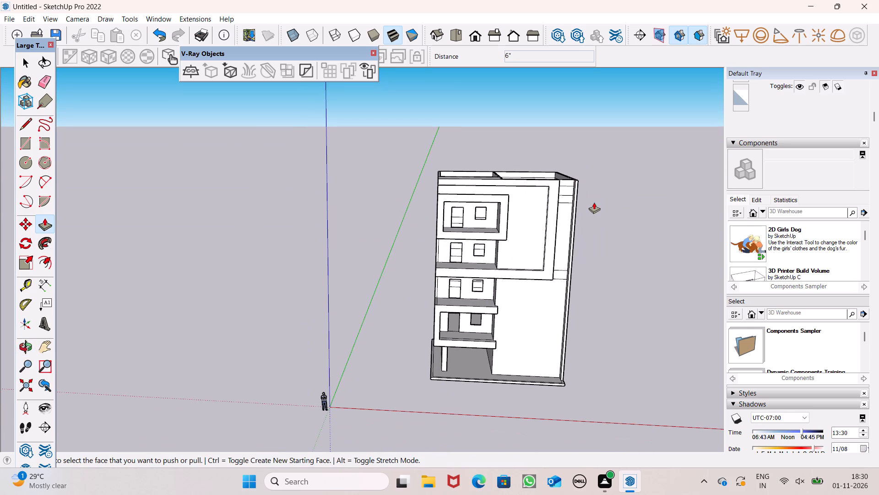
Erase the upper horizontal storey lines on the narrow front wall strip beside the large frame band.
{"action": "scroll", "coordinate": [594, 202], "scroll_direction": "up", "scroll_amount": 1}
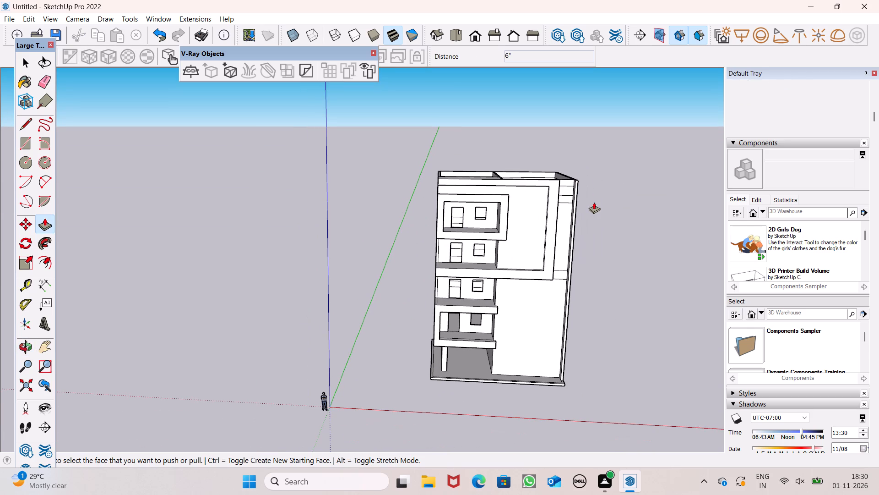
{"action": "scroll", "coordinate": [593, 201], "scroll_direction": "up", "scroll_amount": 5}
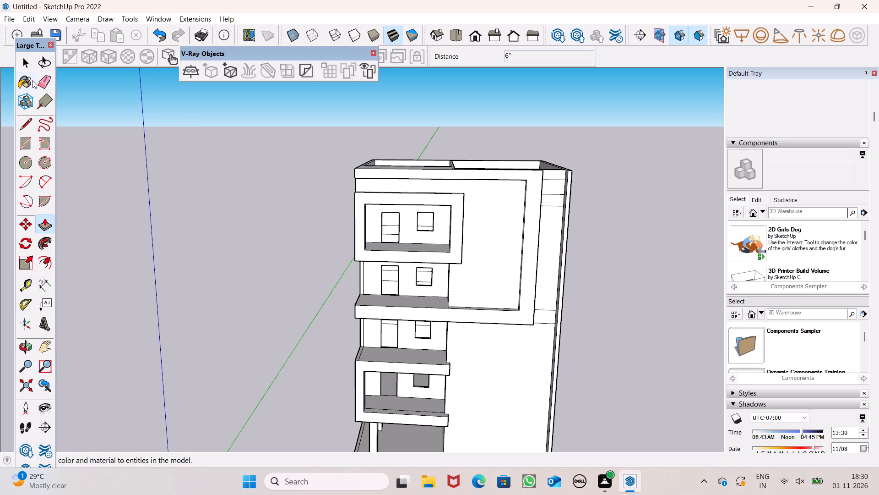
{"action": "left_click", "coordinate": [46, 79]}
{"action": "scroll", "coordinate": [547, 175], "scroll_direction": "up", "scroll_amount": 6}
{"action": "left_click_drag", "start_coordinate": [560, 174], "coordinate": [557, 195]}
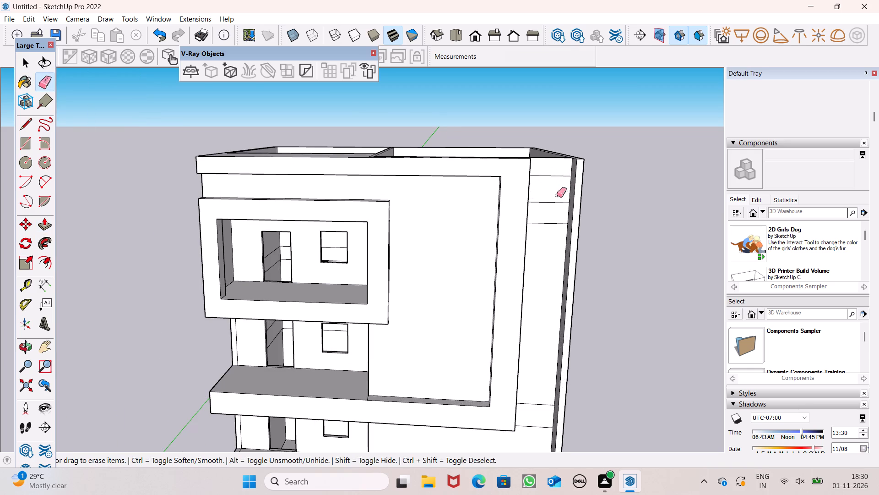
{"action": "left_click_drag", "start_coordinate": [557, 195], "coordinate": [544, 231]}
Erase the three horizontal edge lines crossing the outer side face of the large frame band.
{"action": "scroll", "coordinate": [541, 217], "scroll_direction": "down", "scroll_amount": 5}
{"action": "middle_click_drag", "start_coordinate": [461, 146], "coordinate": [78, 243]}
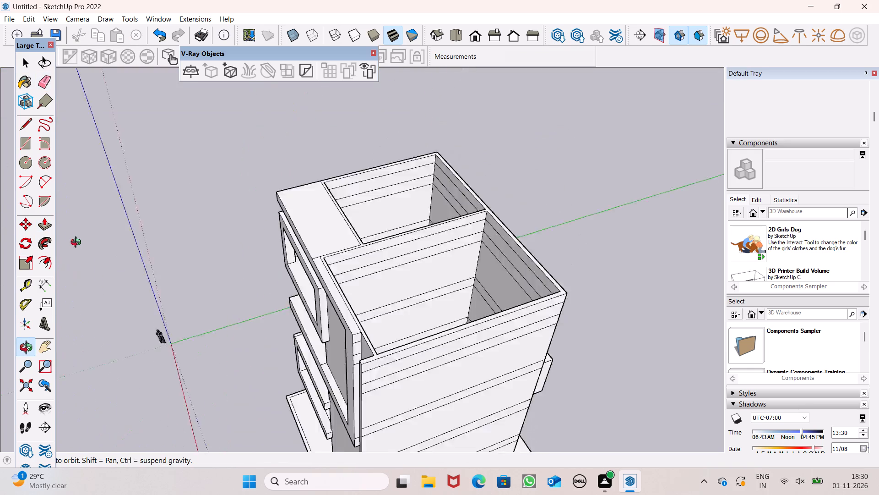
{"action": "middle_click_drag", "start_coordinate": [78, 243], "coordinate": [299, 286]}
{"action": "scroll", "coordinate": [304, 281], "scroll_direction": "up", "scroll_amount": 1}
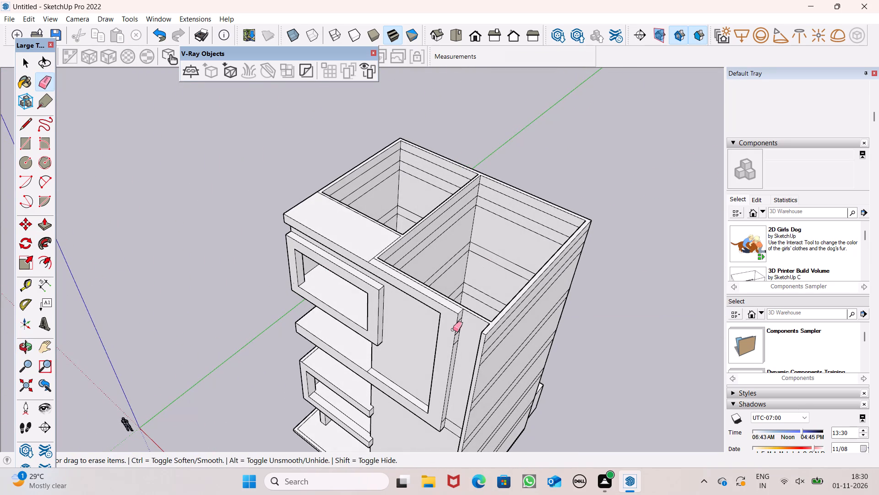
{"action": "middle_click_drag", "start_coordinate": [477, 370], "coordinate": [407, 320]}
{"action": "scroll", "coordinate": [407, 320], "scroll_direction": "up", "scroll_amount": 13}
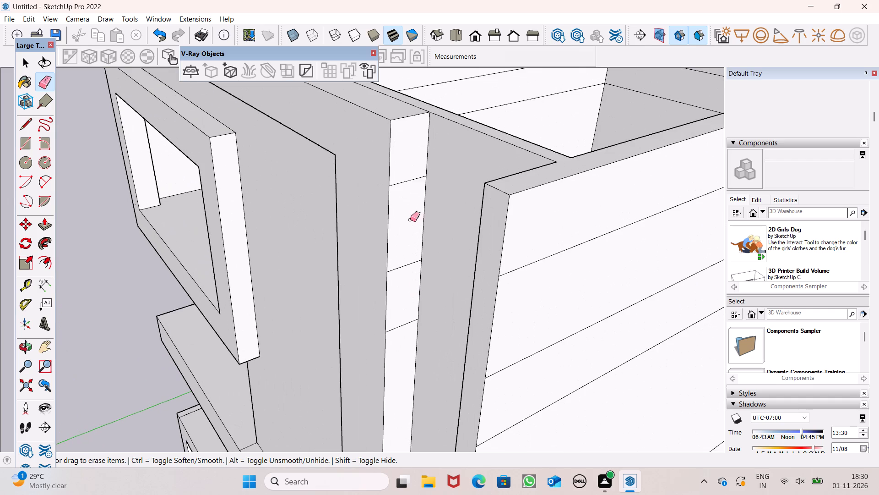
{"action": "left_click_drag", "start_coordinate": [413, 172], "coordinate": [402, 335]}
{"action": "scroll", "coordinate": [399, 333], "scroll_direction": "down", "scroll_amount": 2}
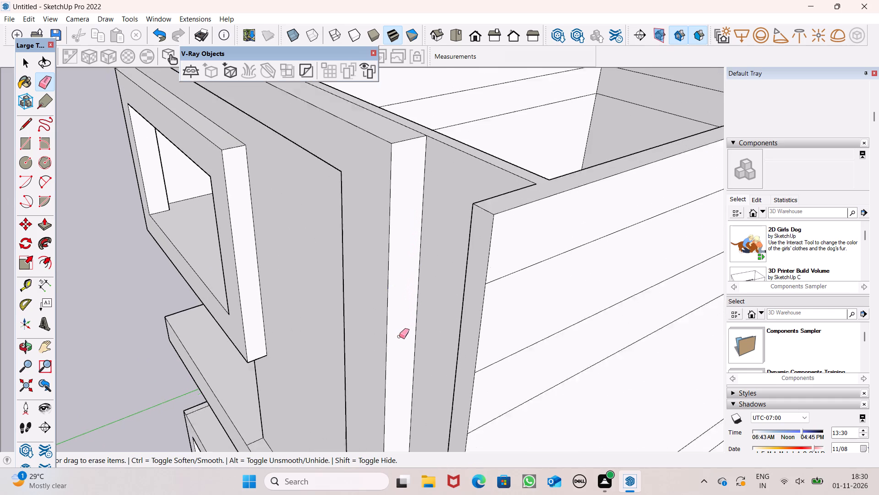
Draw a 6" line across the top of the partition wall where it meets the building's outer wall.
{"action": "scroll", "coordinate": [399, 336], "scroll_direction": "down", "scroll_amount": 4}
{"action": "middle_click_drag", "start_coordinate": [398, 346], "coordinate": [500, 412]}
{"action": "scroll", "coordinate": [277, 272], "scroll_direction": "down", "scroll_amount": 4}
{"action": "middle_click_drag", "start_coordinate": [394, 300], "coordinate": [462, 325]}
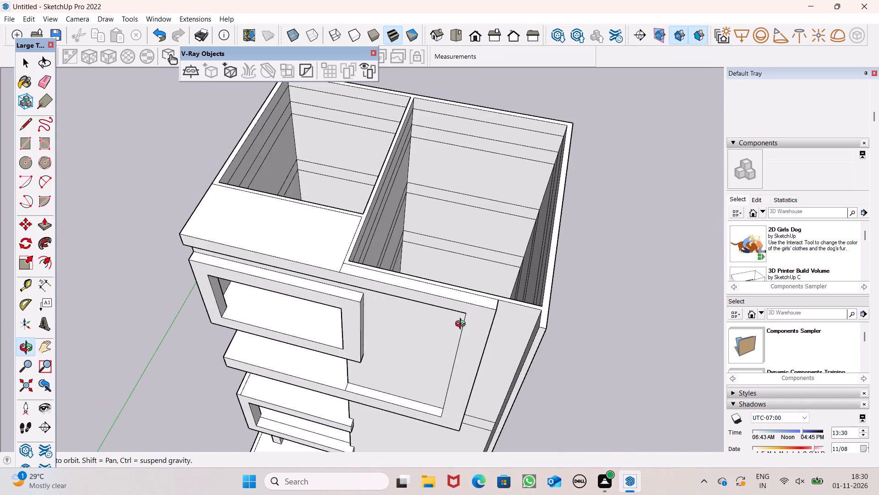
{"action": "middle_click_drag", "start_coordinate": [462, 325], "coordinate": [375, 366]}
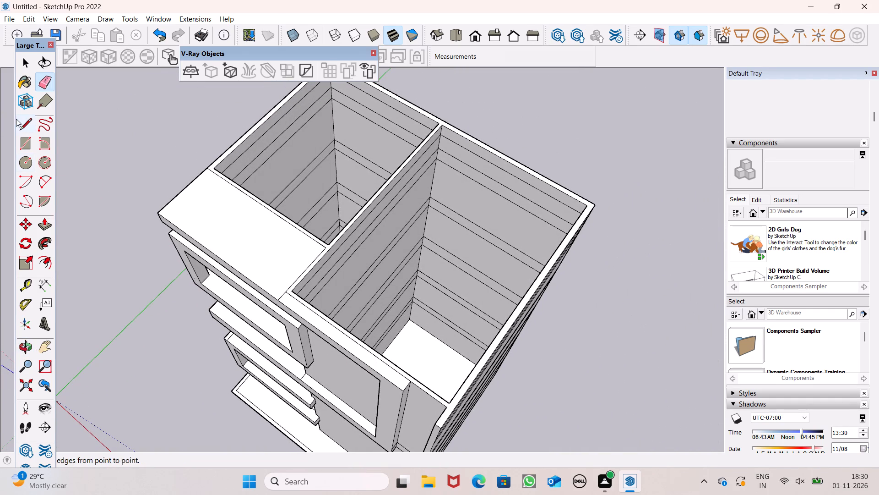
{"action": "left_click", "coordinate": [23, 126]}
{"action": "scroll", "coordinate": [135, 219], "scroll_direction": "down", "scroll_amount": 1}
{"action": "scroll", "coordinate": [388, 178], "scroll_direction": "up", "scroll_amount": 4}
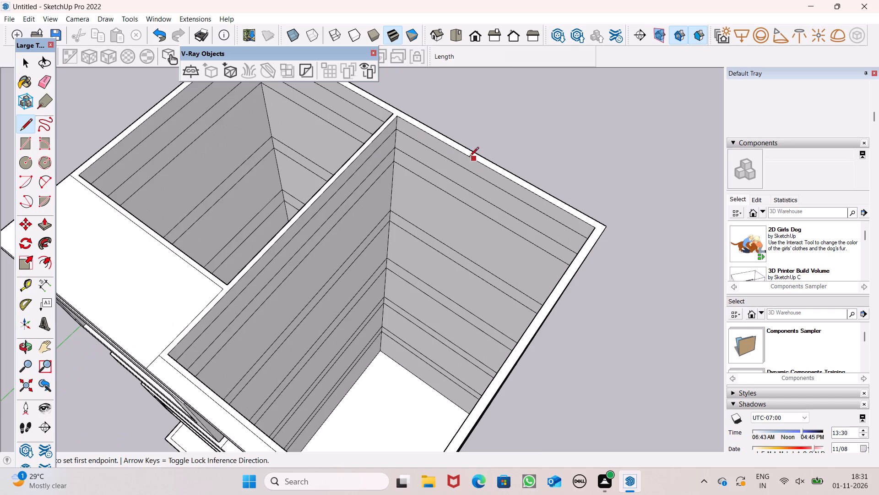
{"action": "scroll", "coordinate": [405, 117], "scroll_direction": "up", "scroll_amount": 5}
{"action": "left_click", "coordinate": [391, 115]}
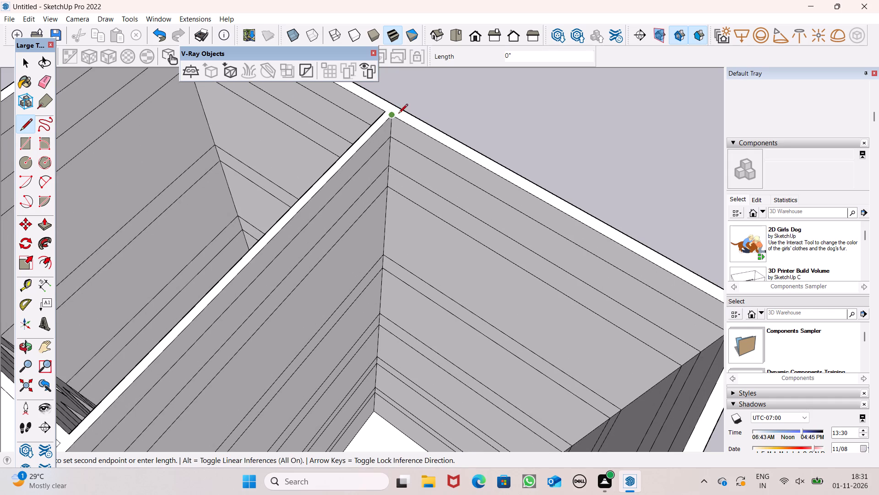
{"action": "left_click", "coordinate": [401, 110]}
{"action": "left_click", "coordinate": [385, 111]}
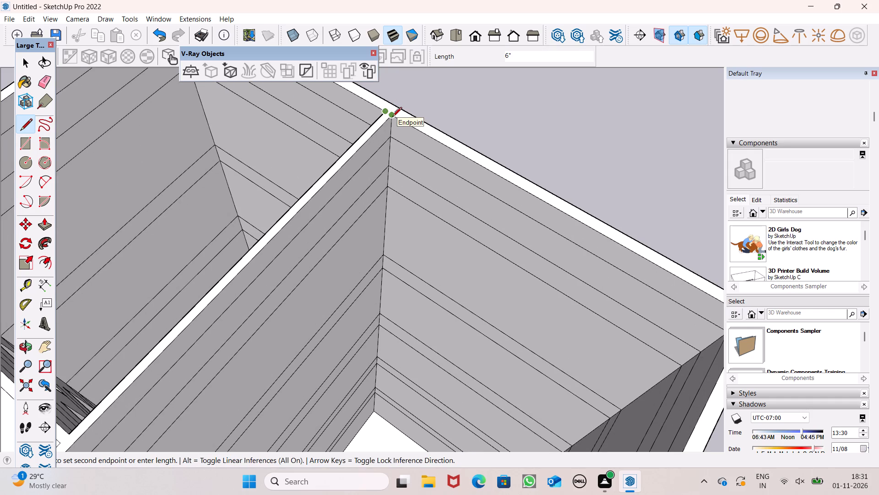
{"action": "left_click", "coordinate": [392, 117]}
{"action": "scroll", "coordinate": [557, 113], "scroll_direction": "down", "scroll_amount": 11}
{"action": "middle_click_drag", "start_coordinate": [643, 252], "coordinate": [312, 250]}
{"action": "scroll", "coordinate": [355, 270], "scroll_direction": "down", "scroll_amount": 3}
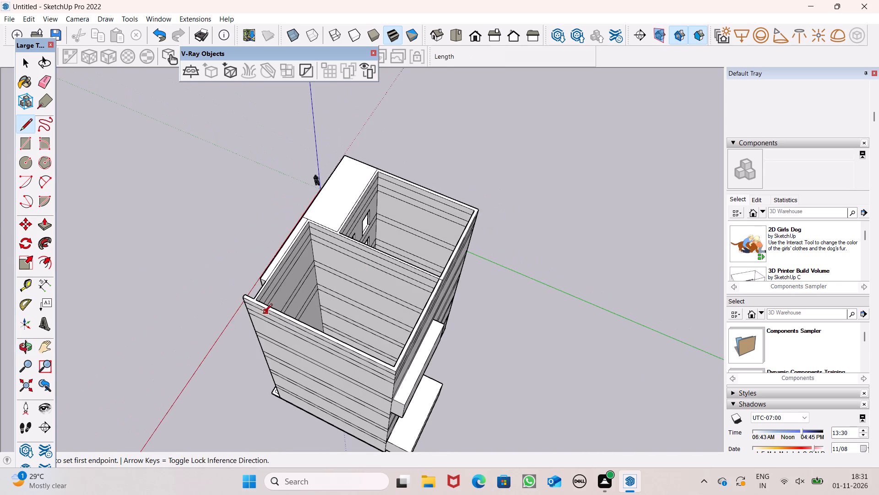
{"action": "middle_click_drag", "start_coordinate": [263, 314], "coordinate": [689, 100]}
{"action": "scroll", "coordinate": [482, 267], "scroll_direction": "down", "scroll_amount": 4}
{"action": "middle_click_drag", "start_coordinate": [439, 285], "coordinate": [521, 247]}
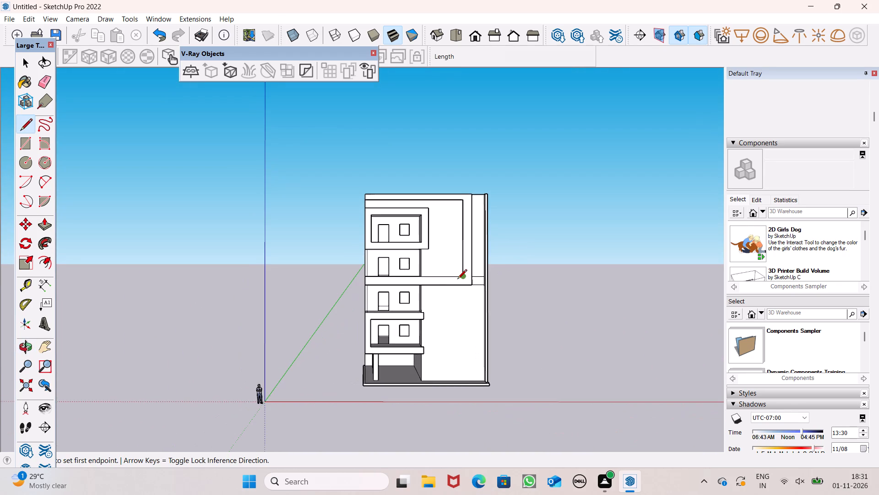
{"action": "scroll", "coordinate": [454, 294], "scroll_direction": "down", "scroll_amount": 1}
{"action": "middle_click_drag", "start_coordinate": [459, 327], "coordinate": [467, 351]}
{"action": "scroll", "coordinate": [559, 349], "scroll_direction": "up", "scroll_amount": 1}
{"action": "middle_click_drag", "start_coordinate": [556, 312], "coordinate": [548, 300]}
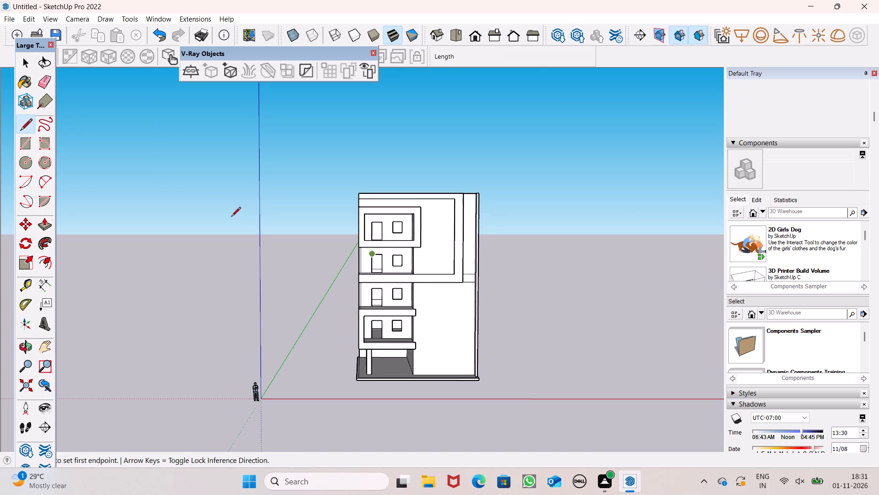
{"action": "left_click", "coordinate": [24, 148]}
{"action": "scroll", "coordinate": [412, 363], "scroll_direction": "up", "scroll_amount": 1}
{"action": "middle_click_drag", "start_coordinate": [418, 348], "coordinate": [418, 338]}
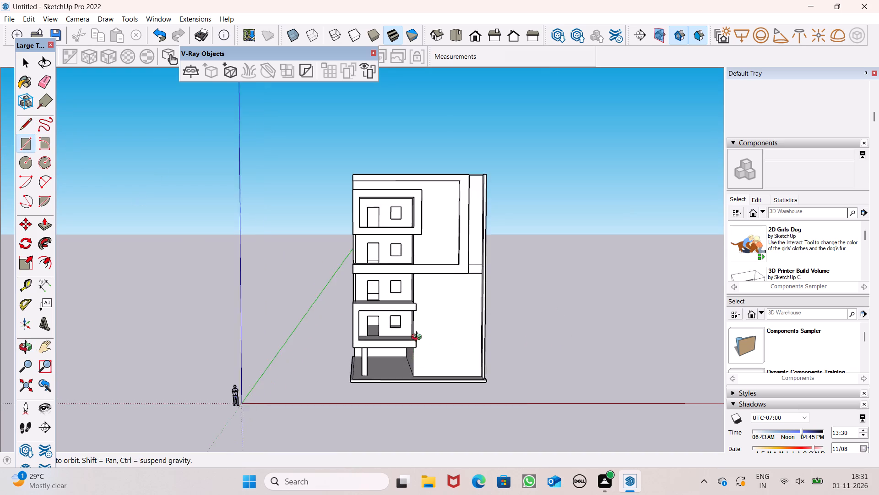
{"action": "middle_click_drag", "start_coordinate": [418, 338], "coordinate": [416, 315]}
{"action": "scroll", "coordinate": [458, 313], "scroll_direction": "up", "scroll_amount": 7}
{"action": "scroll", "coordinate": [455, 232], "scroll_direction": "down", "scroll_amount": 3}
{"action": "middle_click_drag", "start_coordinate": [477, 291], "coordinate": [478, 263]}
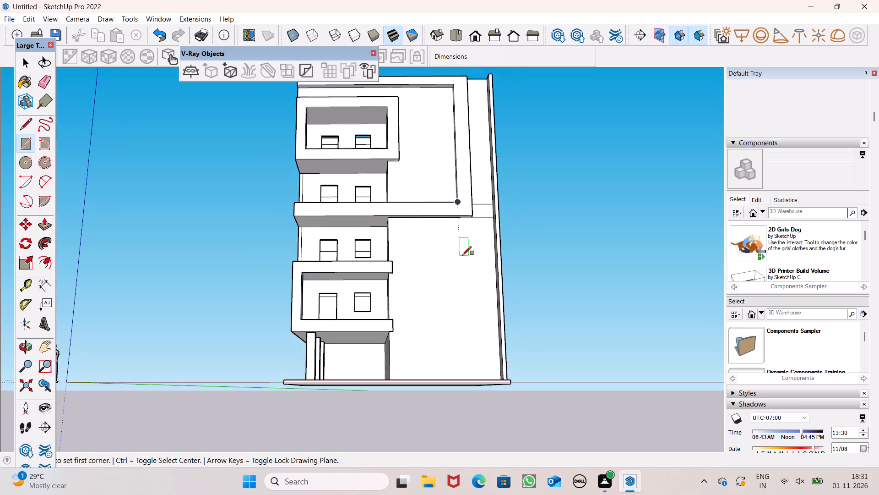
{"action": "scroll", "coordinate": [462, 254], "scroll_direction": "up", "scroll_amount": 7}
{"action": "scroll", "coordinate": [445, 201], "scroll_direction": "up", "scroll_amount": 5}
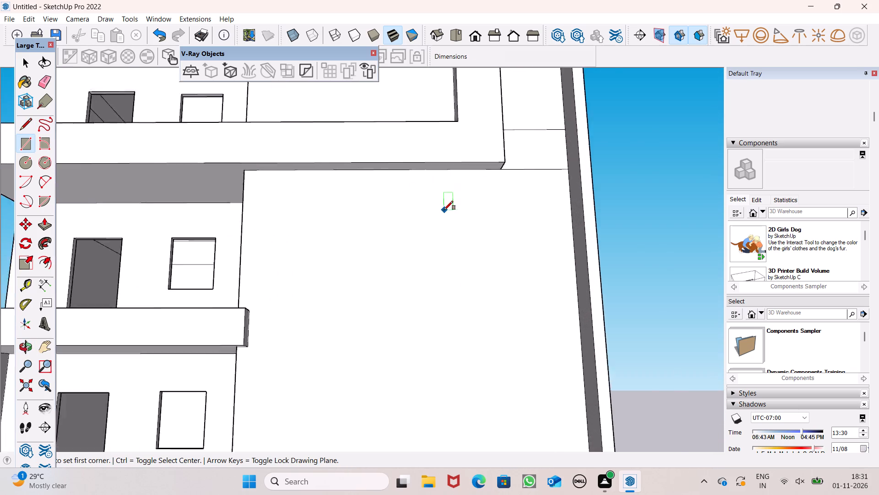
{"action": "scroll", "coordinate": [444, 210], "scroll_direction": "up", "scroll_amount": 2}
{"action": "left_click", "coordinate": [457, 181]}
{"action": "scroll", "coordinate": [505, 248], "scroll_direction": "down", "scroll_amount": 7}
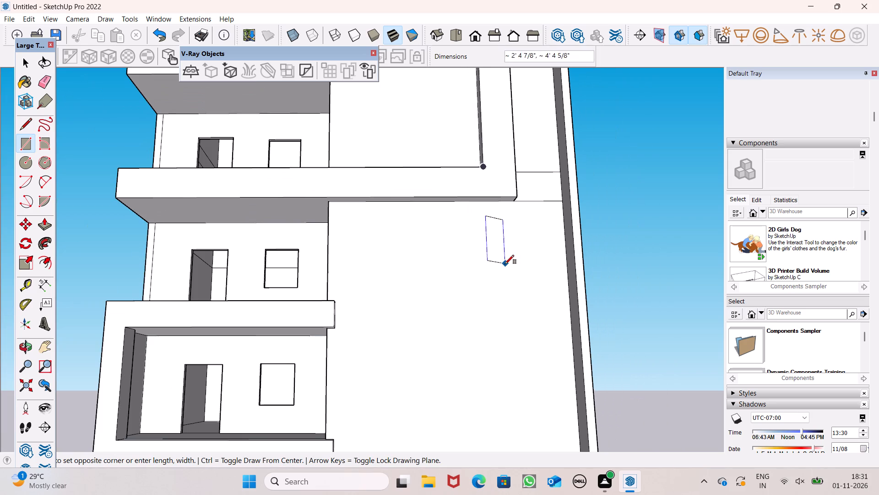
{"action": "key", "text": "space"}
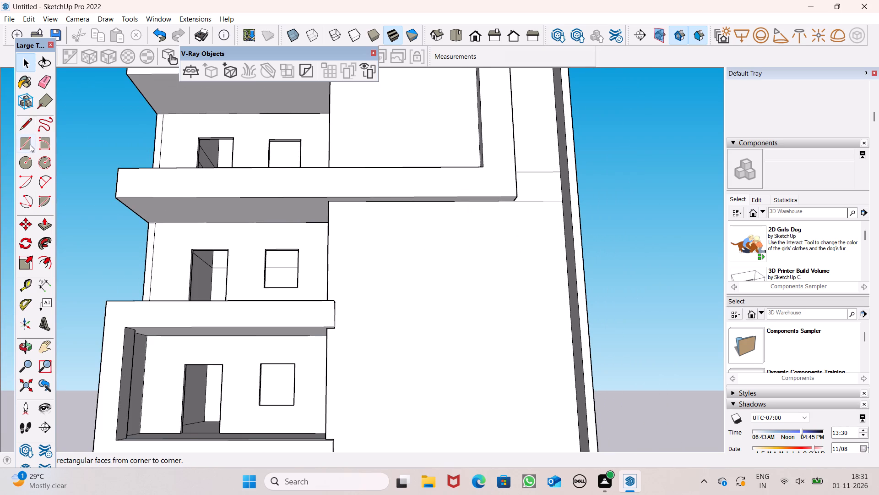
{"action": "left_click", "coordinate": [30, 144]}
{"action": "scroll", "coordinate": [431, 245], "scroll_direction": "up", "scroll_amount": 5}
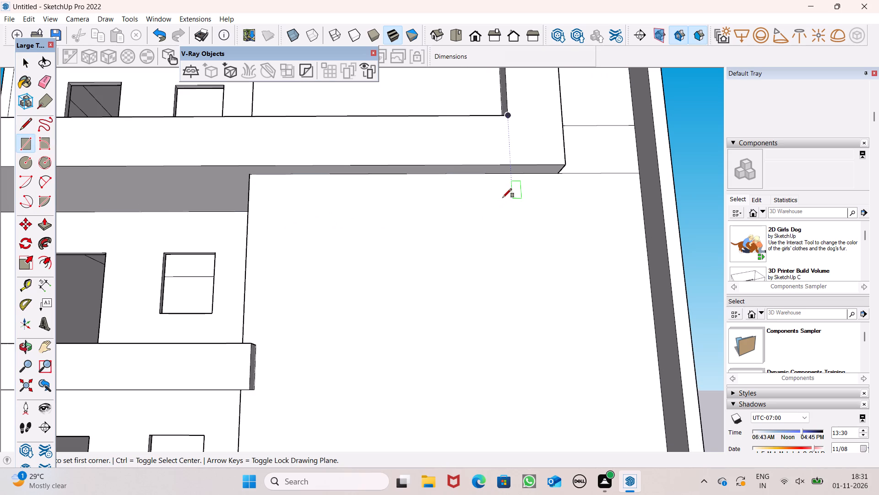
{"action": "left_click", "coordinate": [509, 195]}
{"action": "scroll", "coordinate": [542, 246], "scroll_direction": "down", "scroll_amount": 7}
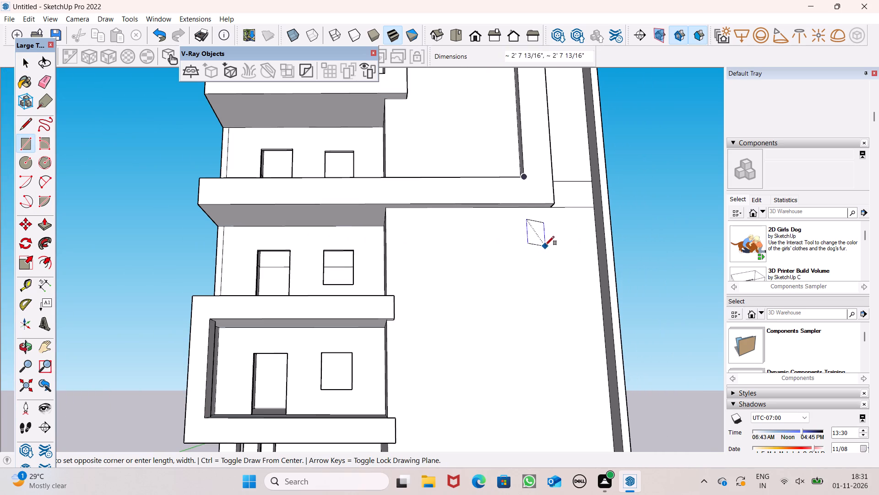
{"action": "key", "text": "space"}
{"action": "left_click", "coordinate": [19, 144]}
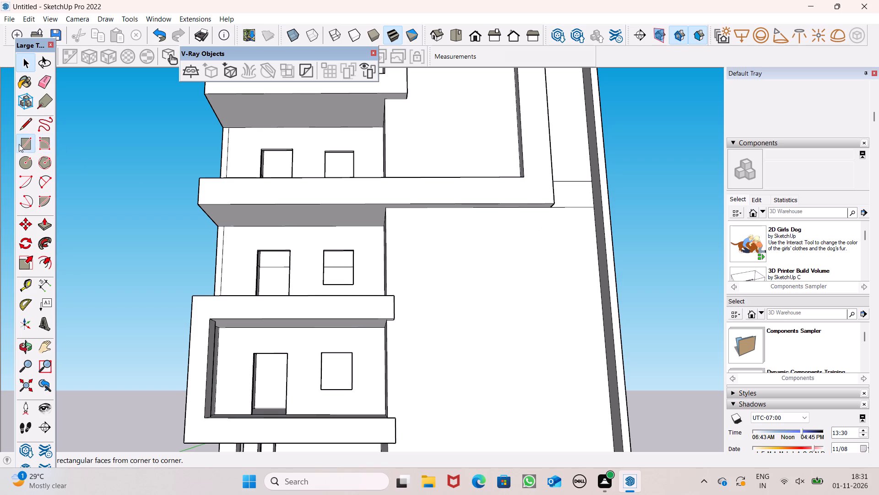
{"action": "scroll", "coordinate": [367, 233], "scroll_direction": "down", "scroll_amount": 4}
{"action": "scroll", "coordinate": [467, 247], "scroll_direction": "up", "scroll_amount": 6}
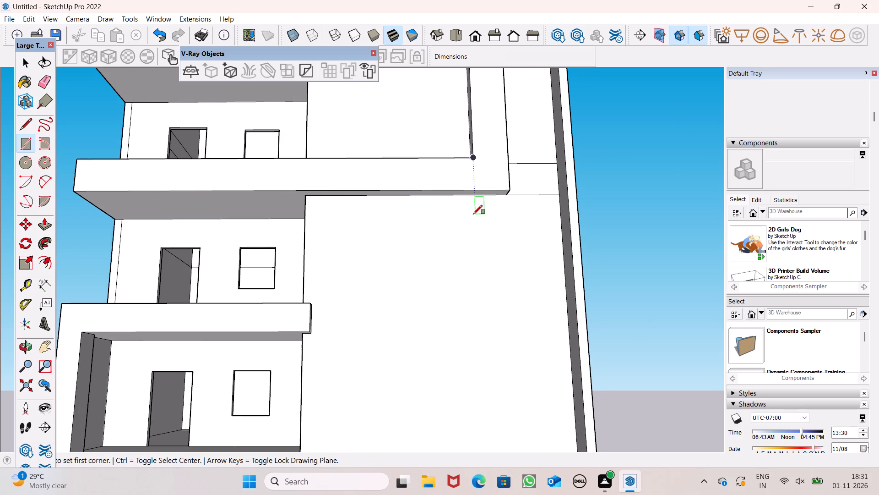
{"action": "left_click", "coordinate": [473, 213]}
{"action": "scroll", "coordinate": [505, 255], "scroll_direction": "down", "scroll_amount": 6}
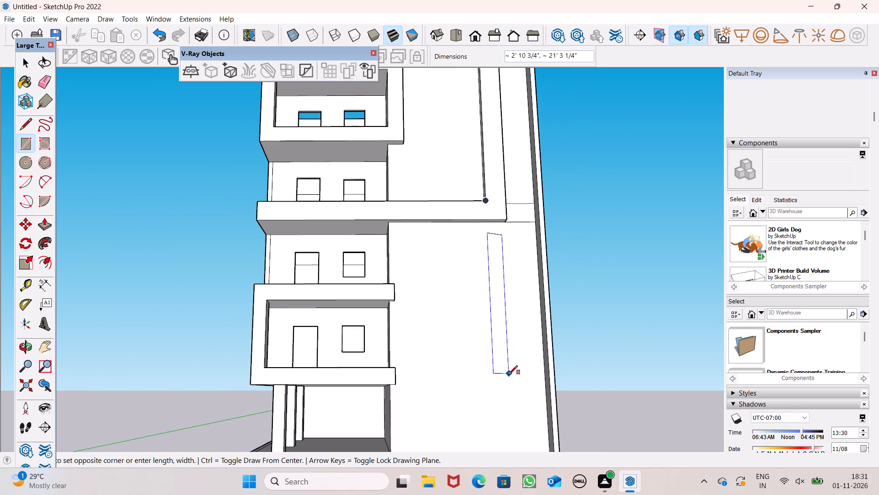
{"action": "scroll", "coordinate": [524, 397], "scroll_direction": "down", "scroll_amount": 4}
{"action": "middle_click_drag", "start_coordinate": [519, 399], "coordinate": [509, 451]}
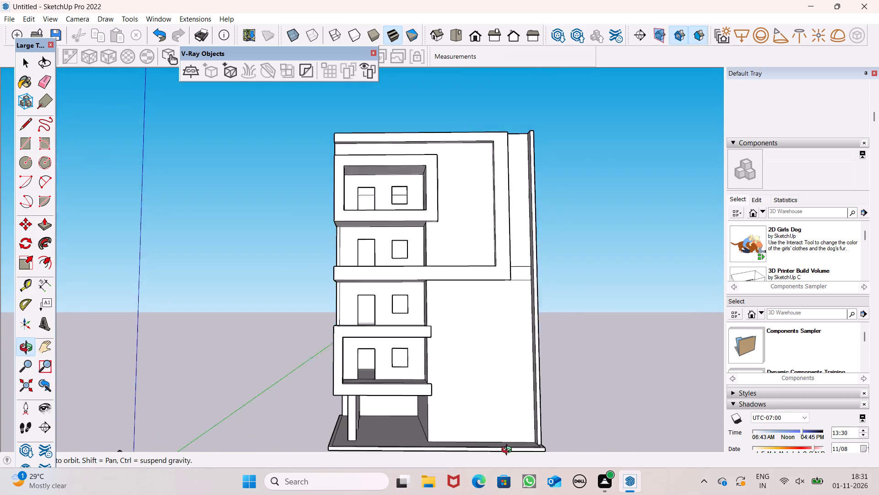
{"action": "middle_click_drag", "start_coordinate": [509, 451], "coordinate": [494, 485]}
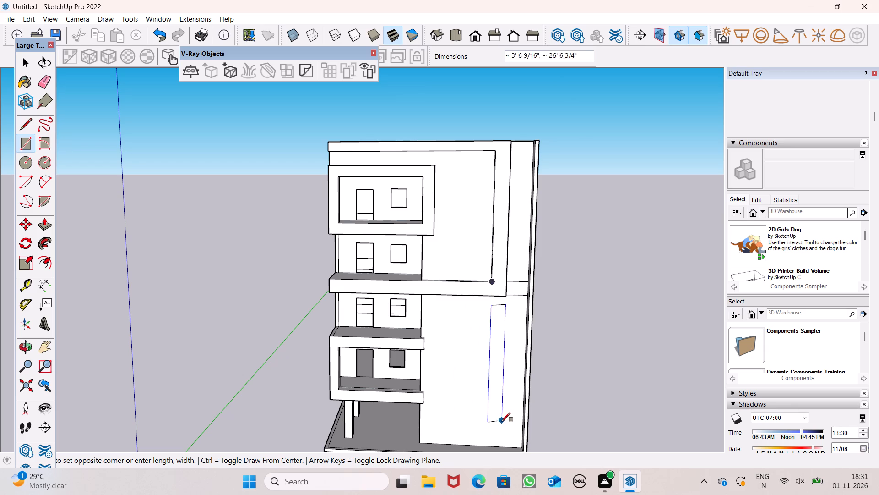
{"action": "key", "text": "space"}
Draw a tall narrow rectangle about 25' 6" by 3' on the blank front wall below the large frame band.
{"action": "scroll", "coordinate": [496, 423], "scroll_direction": "down", "scroll_amount": 2}
{"action": "middle_click_drag", "start_coordinate": [491, 442], "coordinate": [547, 354]}
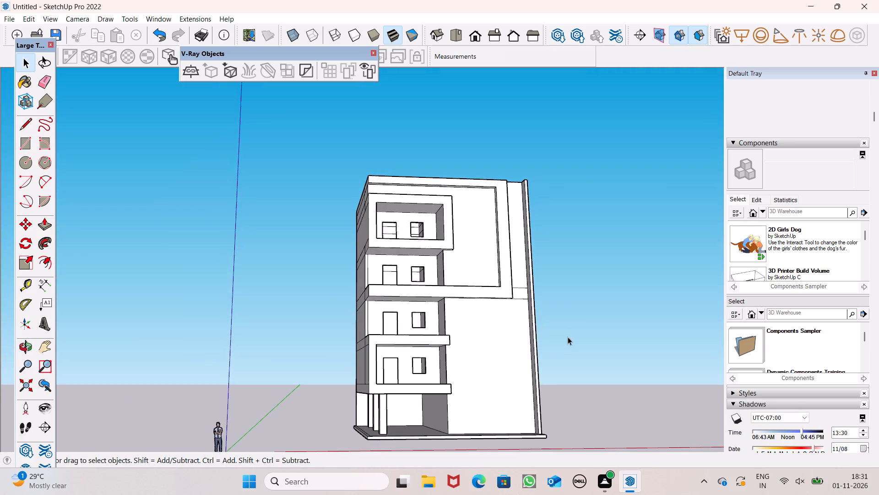
{"action": "scroll", "coordinate": [577, 311], "scroll_direction": "down", "scroll_amount": 4}
{"action": "middle_click_drag", "start_coordinate": [521, 349], "coordinate": [368, 412]}
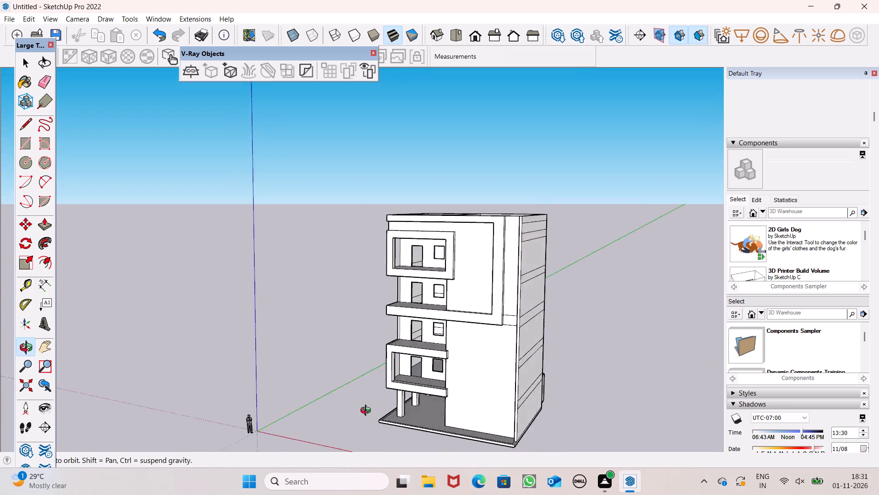
{"action": "middle_click_drag", "start_coordinate": [368, 412], "coordinate": [521, 394]}
{"action": "scroll", "coordinate": [451, 234], "scroll_direction": "down", "scroll_amount": 2}
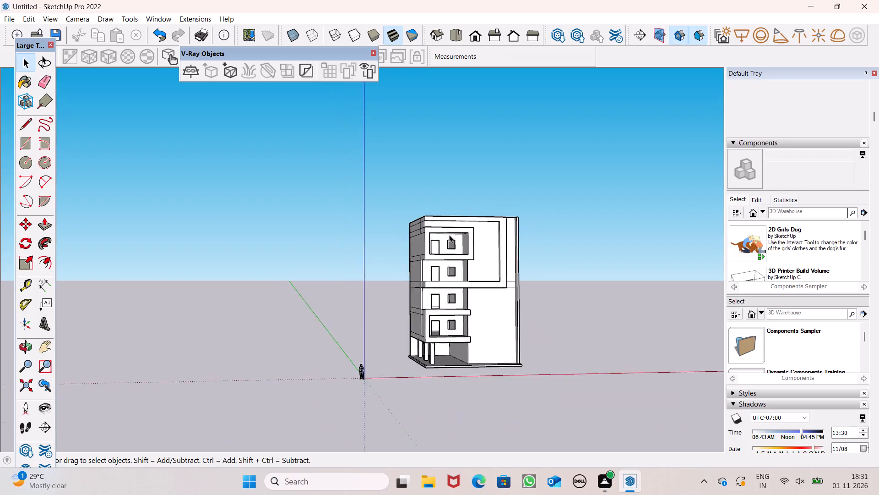
{"action": "scroll", "coordinate": [449, 235], "scroll_direction": "down", "scroll_amount": 2}
{"action": "middle_click_drag", "start_coordinate": [524, 326], "coordinate": [480, 375]}
{"action": "scroll", "coordinate": [541, 198], "scroll_direction": "up", "scroll_amount": 1}
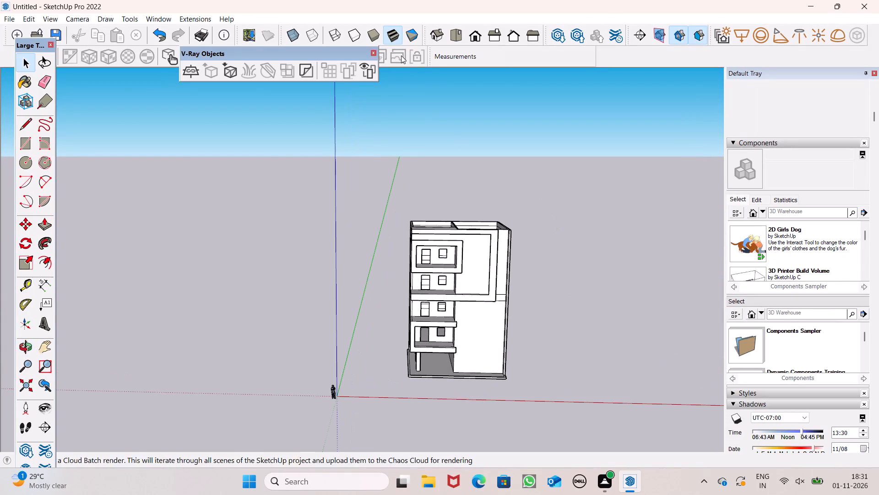
{"action": "left_click", "coordinate": [472, 41]}
{"action": "scroll", "coordinate": [400, 292], "scroll_direction": "up", "scroll_amount": 4}
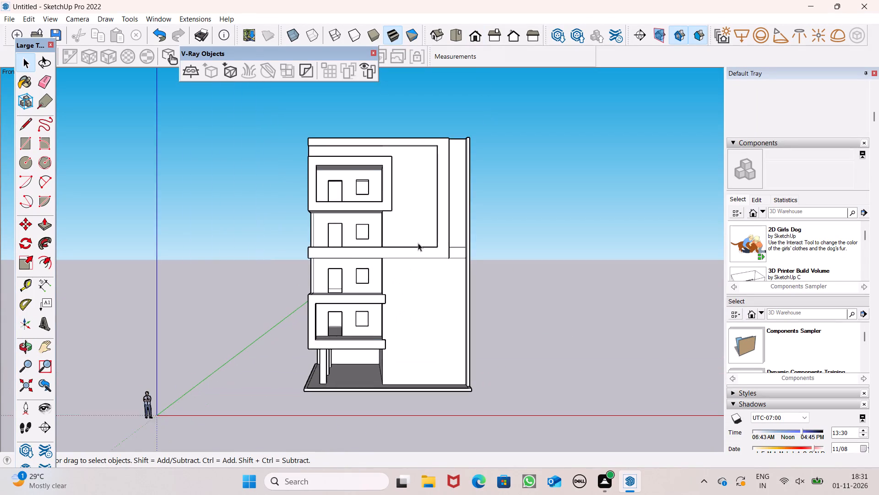
{"action": "scroll", "coordinate": [418, 243], "scroll_direction": "up", "scroll_amount": 2}
{"action": "scroll", "coordinate": [406, 245], "scroll_direction": "down", "scroll_amount": 3}
{"action": "left_click", "coordinate": [31, 138]}
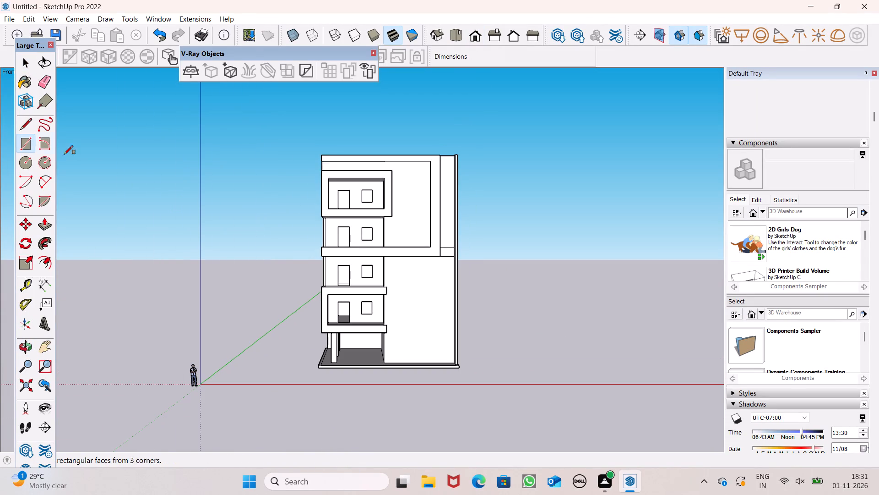
{"action": "scroll", "coordinate": [421, 291], "scroll_direction": "up", "scroll_amount": 6}
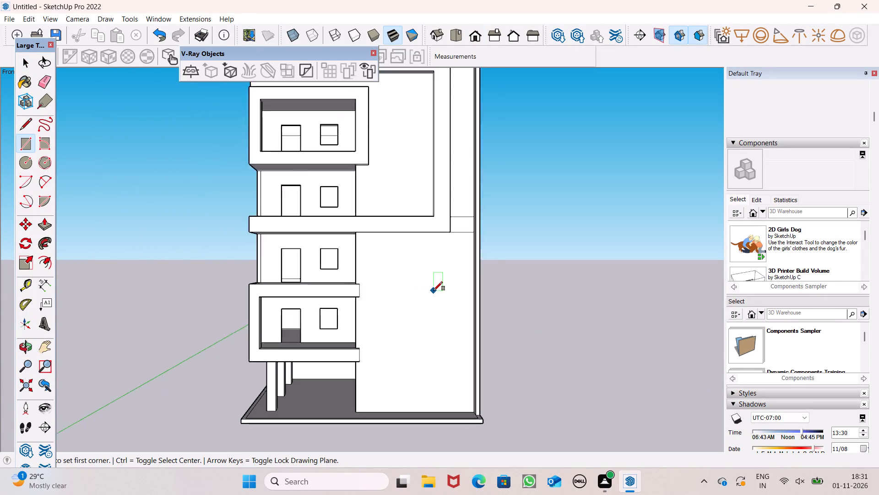
{"action": "scroll", "coordinate": [434, 291], "scroll_direction": "up", "scroll_amount": 2}
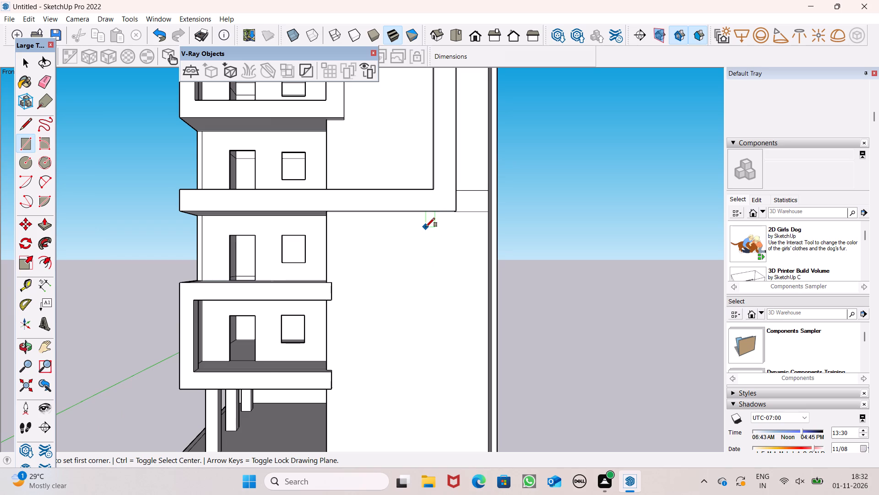
{"action": "left_click", "coordinate": [429, 224]}
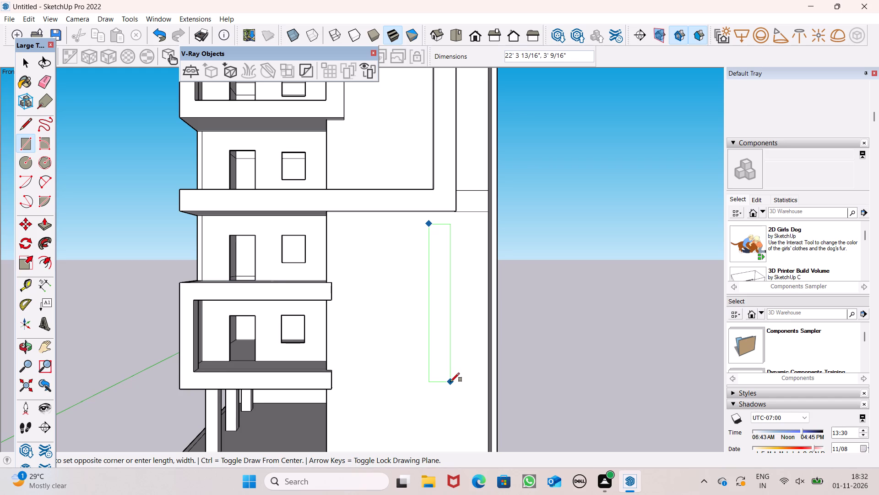
{"action": "scroll", "coordinate": [450, 382], "scroll_direction": "down", "scroll_amount": 1}
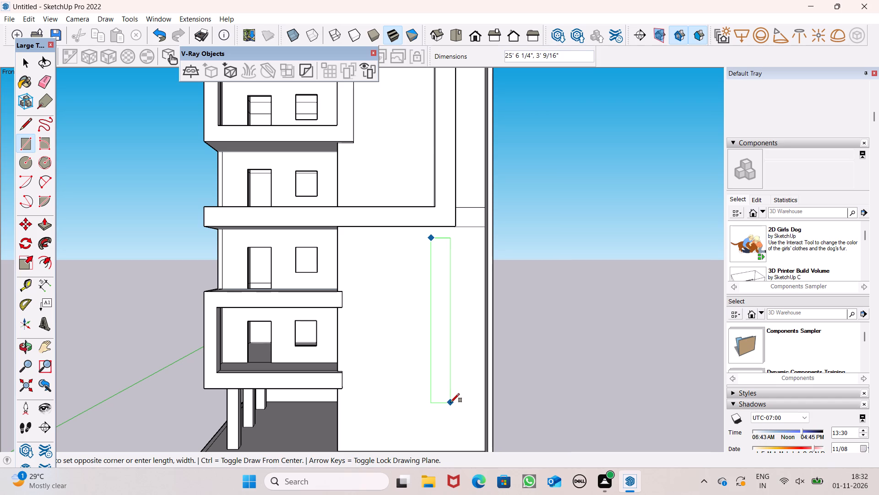
{"action": "left_click", "coordinate": [450, 402]}
Copy the tall narrow rectangle across the front wall toward the terraces, placing the copy slightly lower than the original.
{"action": "scroll", "coordinate": [589, 306], "scroll_direction": "down", "scroll_amount": 6}
{"action": "middle_click_drag", "start_coordinate": [670, 415], "coordinate": [640, 400]}
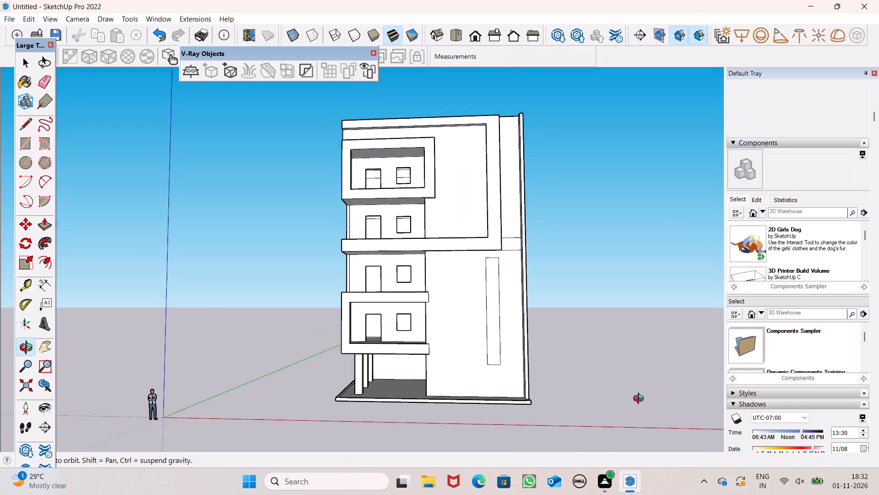
{"action": "middle_click_drag", "start_coordinate": [640, 400], "coordinate": [635, 414]}
{"action": "key", "text": "space"}
{"action": "double_click", "coordinate": [488, 348]}
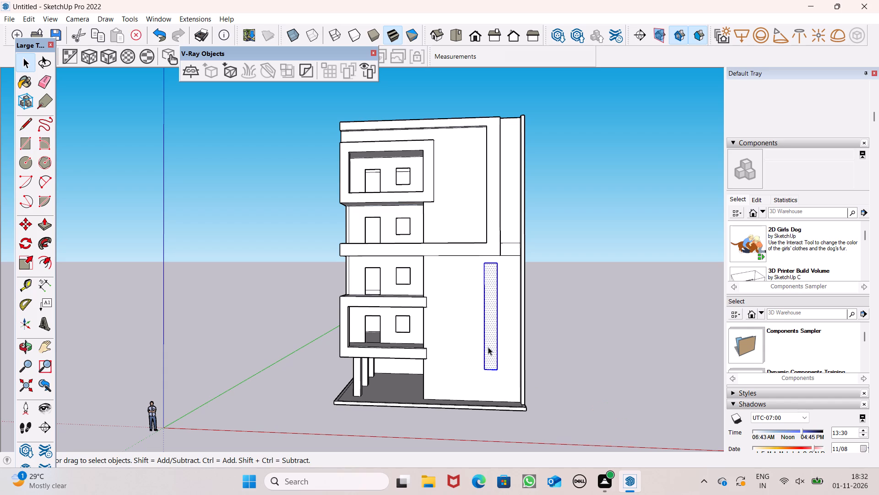
{"action": "key", "text": "m"}
{"action": "key", "text": "Return"}
{"action": "left_click_drag", "start_coordinate": [494, 352], "coordinate": [471, 369]}
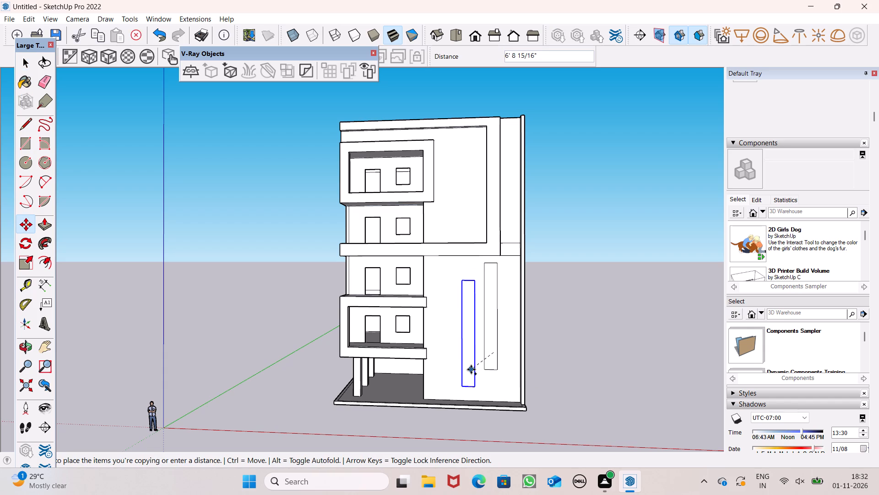
{"action": "left_click_drag", "start_coordinate": [471, 369], "coordinate": [472, 368]}
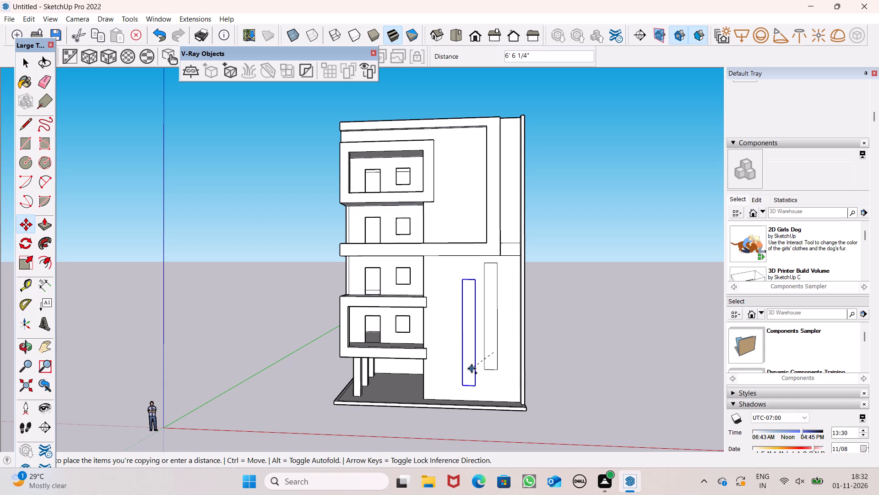
{"action": "left_click_drag", "start_coordinate": [472, 368], "coordinate": [472, 363]}
Place a third tall narrow rectangle on the front wall, copied about 5' 2" toward the terraces and slightly lower than the second.
{"action": "left_click_drag", "start_coordinate": [468, 362], "coordinate": [443, 374]}
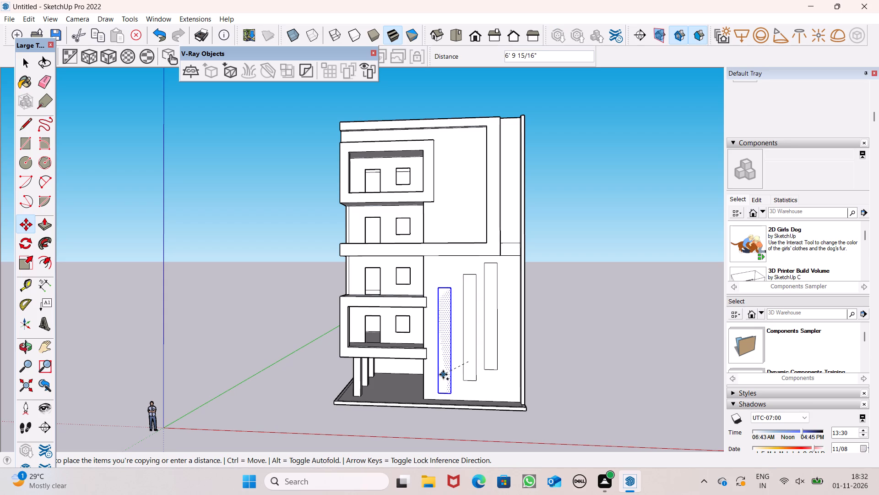
{"action": "left_click_drag", "start_coordinate": [443, 374], "coordinate": [448, 373]}
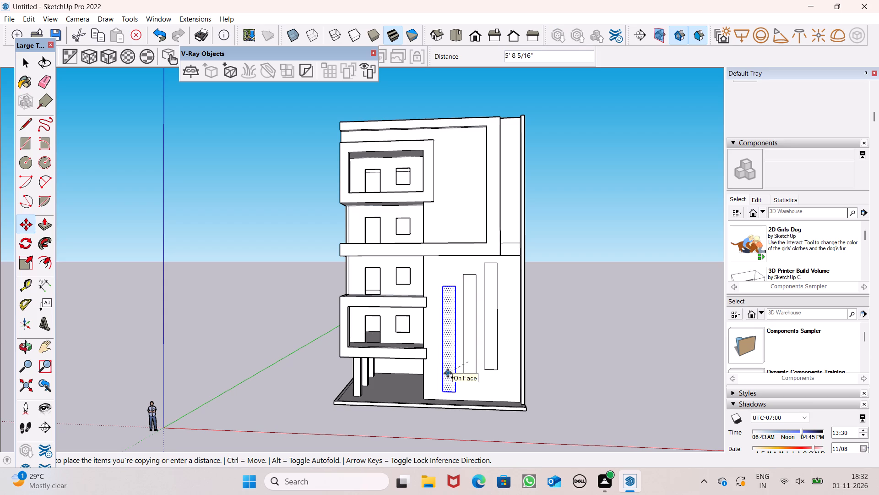
{"action": "left_click_drag", "start_coordinate": [448, 373], "coordinate": [449, 371]}
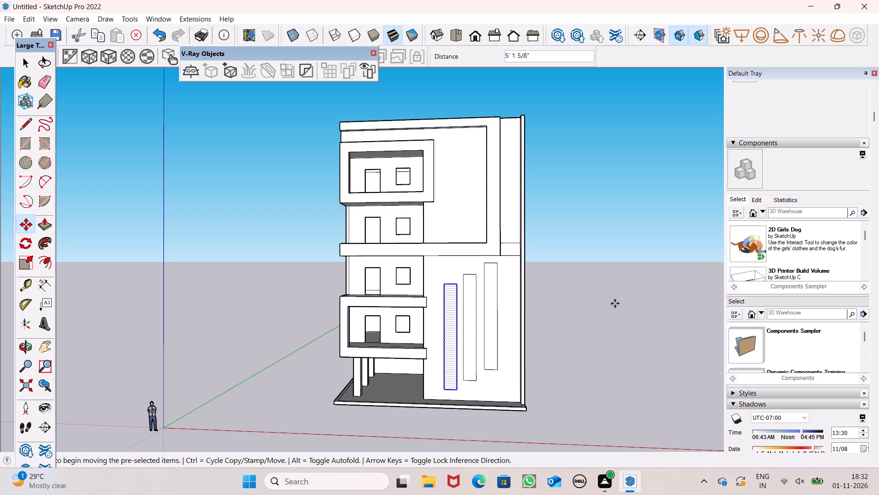
{"action": "key", "text": "space"}
{"action": "left_click", "coordinate": [618, 295]}
Draw a line across the tall rectangle nearest the terraces, a little below its top edge.
{"action": "scroll", "coordinate": [474, 182], "scroll_direction": "down", "scroll_amount": 5}
{"action": "middle_click_drag", "start_coordinate": [497, 295], "coordinate": [510, 324]}
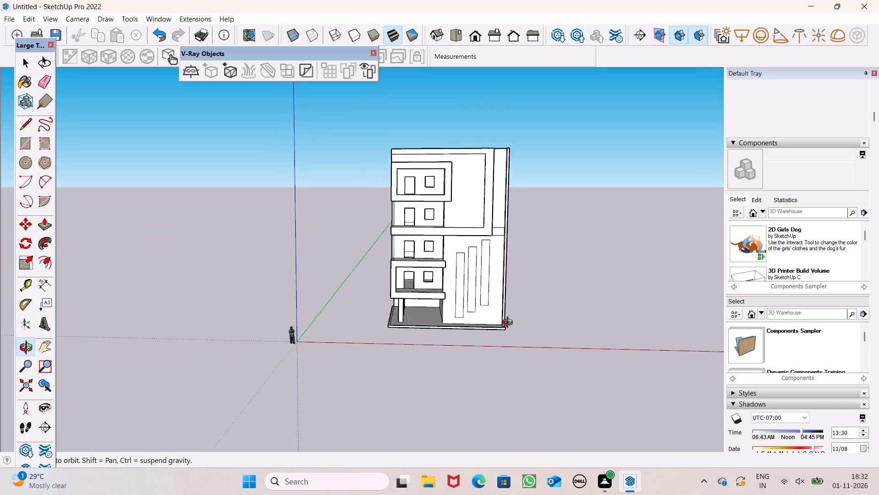
{"action": "middle_click_drag", "start_coordinate": [510, 324], "coordinate": [511, 294]}
{"action": "scroll", "coordinate": [469, 250], "scroll_direction": "up", "scroll_amount": 1}
{"action": "scroll", "coordinate": [434, 176], "scroll_direction": "down", "scroll_amount": 1}
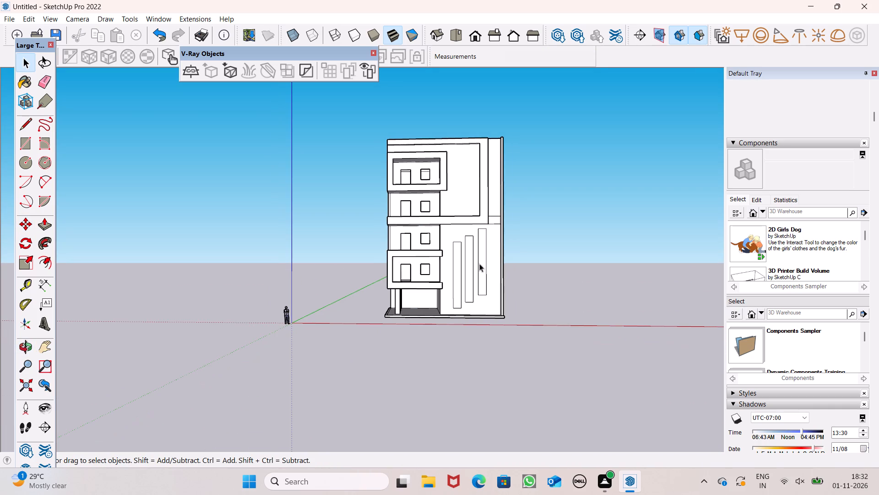
{"action": "scroll", "coordinate": [475, 243], "scroll_direction": "up", "scroll_amount": 8}
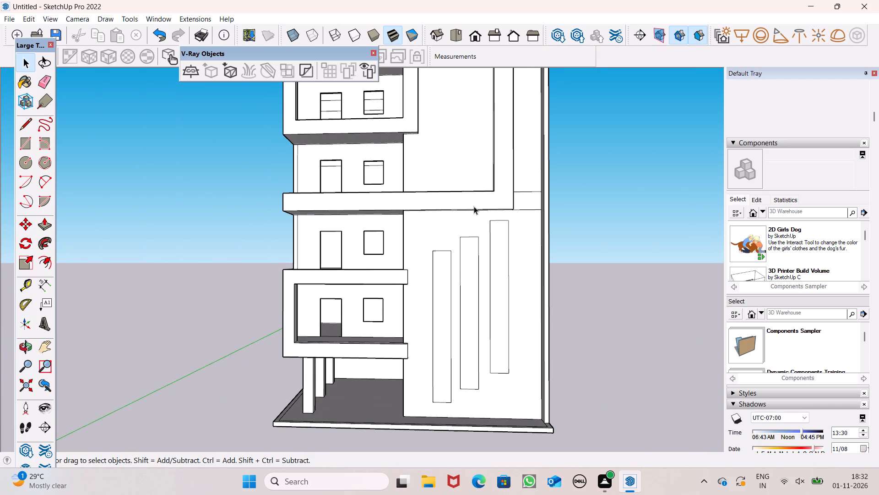
{"action": "scroll", "coordinate": [473, 206], "scroll_direction": "down", "scroll_amount": 1}
{"action": "left_click", "coordinate": [20, 126]}
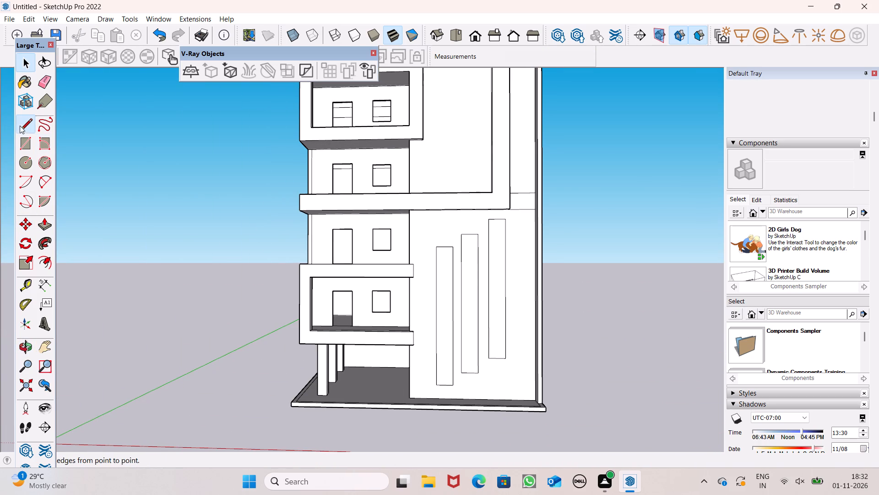
{"action": "scroll", "coordinate": [427, 315], "scroll_direction": "down", "scroll_amount": 1}
{"action": "scroll", "coordinate": [445, 234], "scroll_direction": "up", "scroll_amount": 5}
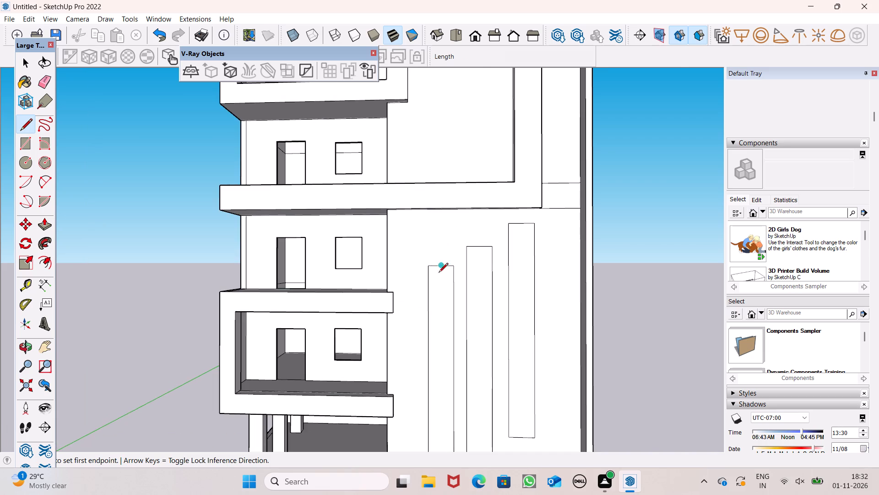
{"action": "scroll", "coordinate": [438, 280], "scroll_direction": "up", "scroll_amount": 8}
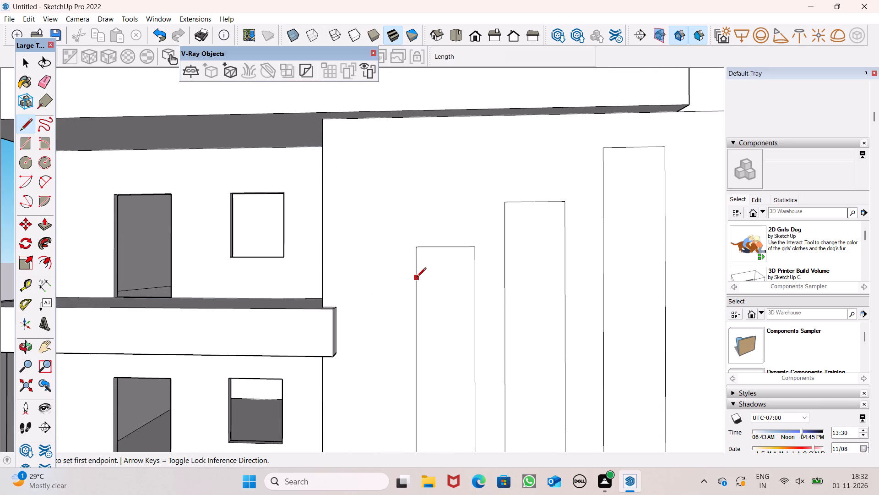
{"action": "left_click", "coordinate": [417, 278]}
{"action": "left_click", "coordinate": [477, 275]}
Draw a line about 3' long across the same rectangle, just above its bottom edge.
{"action": "scroll", "coordinate": [477, 187], "scroll_direction": "down", "scroll_amount": 4}
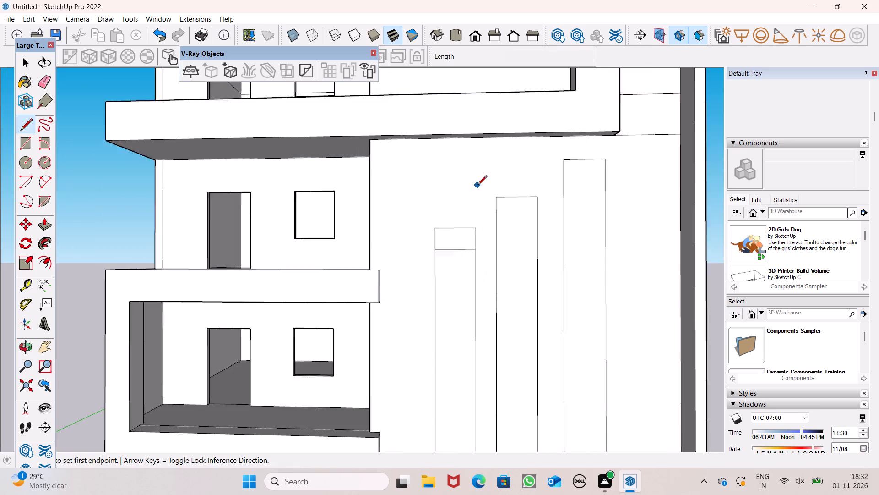
{"action": "scroll", "coordinate": [477, 186], "scroll_direction": "down", "scroll_amount": 8}
{"action": "scroll", "coordinate": [482, 352], "scroll_direction": "up", "scroll_amount": 6}
{"action": "scroll", "coordinate": [434, 360], "scroll_direction": "up", "scroll_amount": 2}
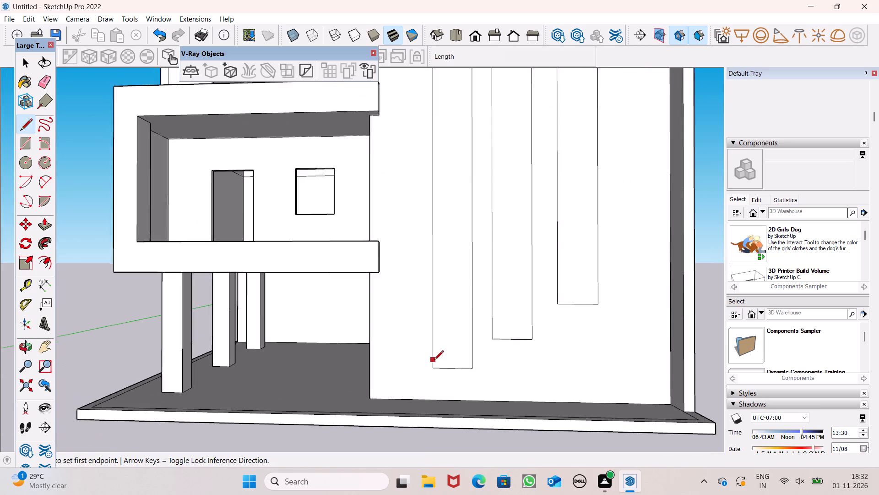
{"action": "scroll", "coordinate": [434, 361], "scroll_direction": "up", "scroll_amount": 4}
{"action": "left_click", "coordinate": [431, 355]}
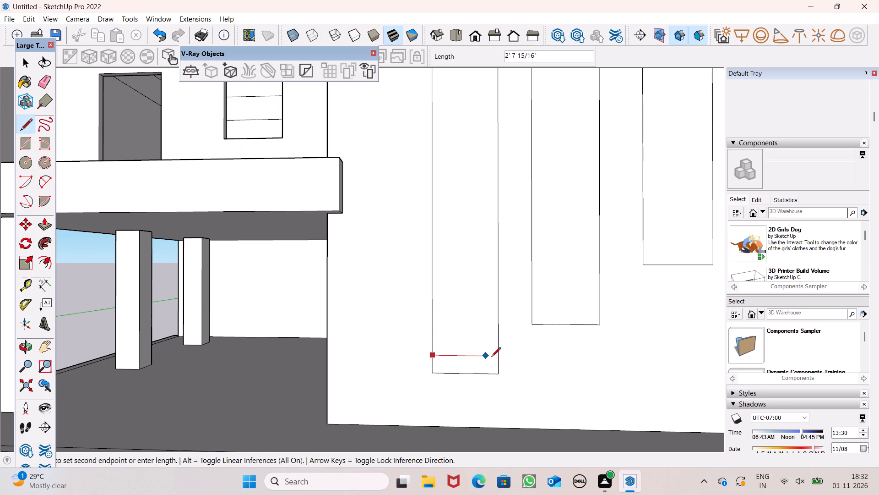
{"action": "left_click", "coordinate": [497, 357]}
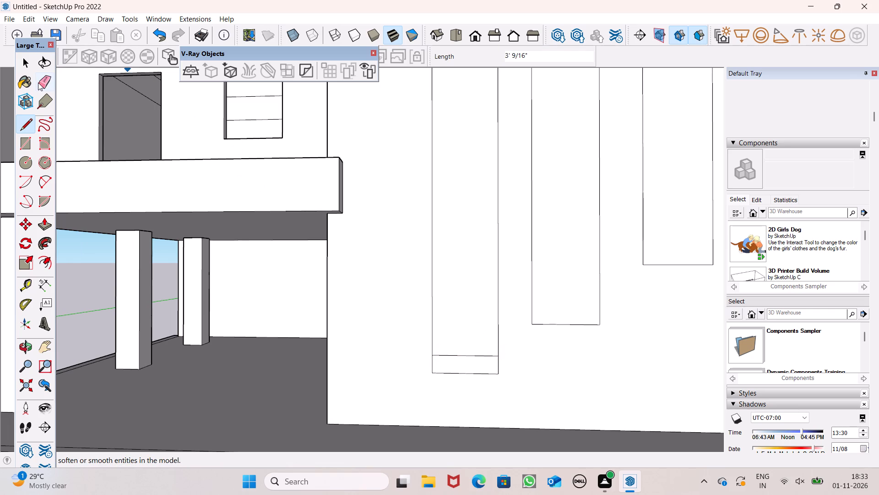
Shorten the rectangle nearest the terraces by erasing its outline below the lower cross line and above the upper one.
{"action": "left_click_drag", "start_coordinate": [39, 82], "coordinate": [45, 83]}
{"action": "left_click_drag", "start_coordinate": [425, 375], "coordinate": [523, 379]}
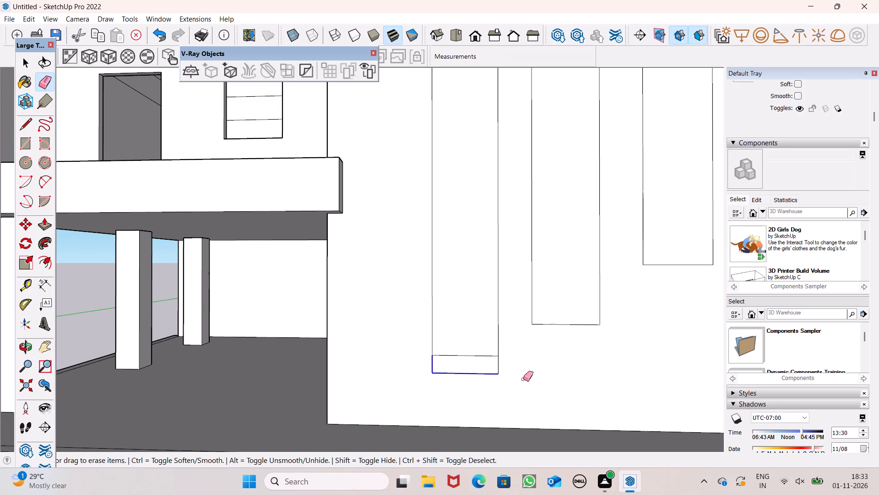
{"action": "left_click_drag", "start_coordinate": [523, 379], "coordinate": [499, 371]}
{"action": "scroll", "coordinate": [521, 403], "scroll_direction": "down", "scroll_amount": 12}
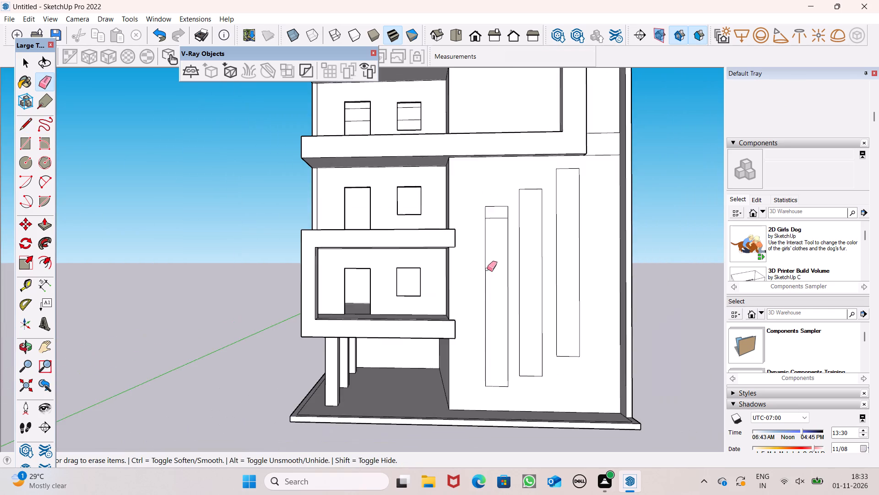
{"action": "scroll", "coordinate": [486, 191], "scroll_direction": "up", "scroll_amount": 14}
{"action": "left_click_drag", "start_coordinate": [504, 221], "coordinate": [560, 256]}
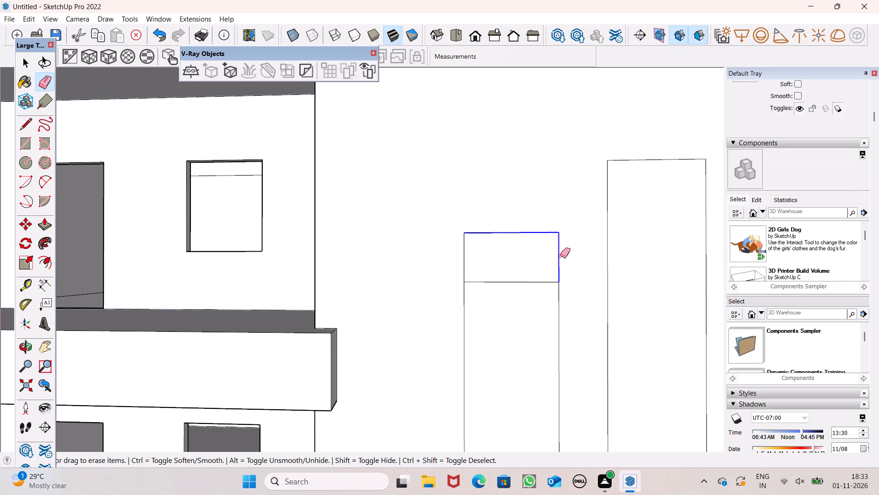
{"action": "left_click_drag", "start_coordinate": [560, 256], "coordinate": [457, 254]}
{"action": "scroll", "coordinate": [443, 216], "scroll_direction": "down", "scroll_amount": 7}
{"action": "key", "text": "space"}
{"action": "scroll", "coordinate": [445, 227], "scroll_direction": "down", "scroll_amount": 6}
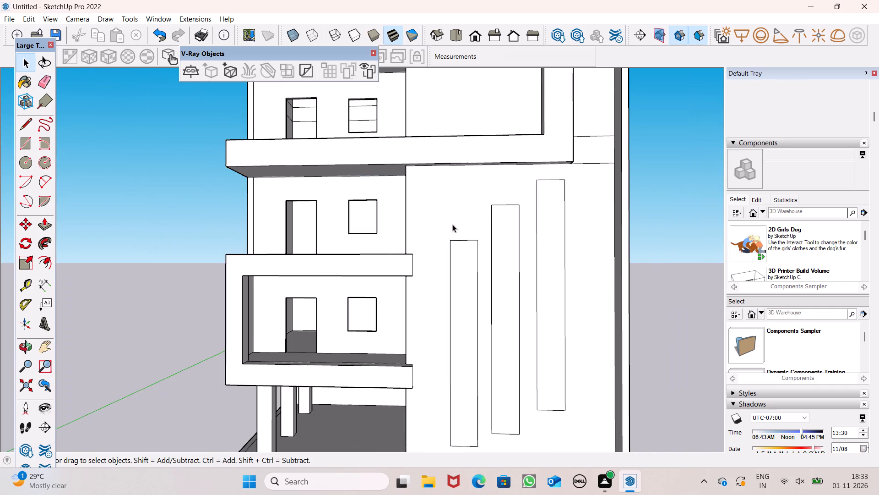
Move the shortened rectangle slightly toward the terraces, evening out its spacing from the middle rectangle.
{"action": "scroll", "coordinate": [459, 219], "scroll_direction": "down", "scroll_amount": 5}
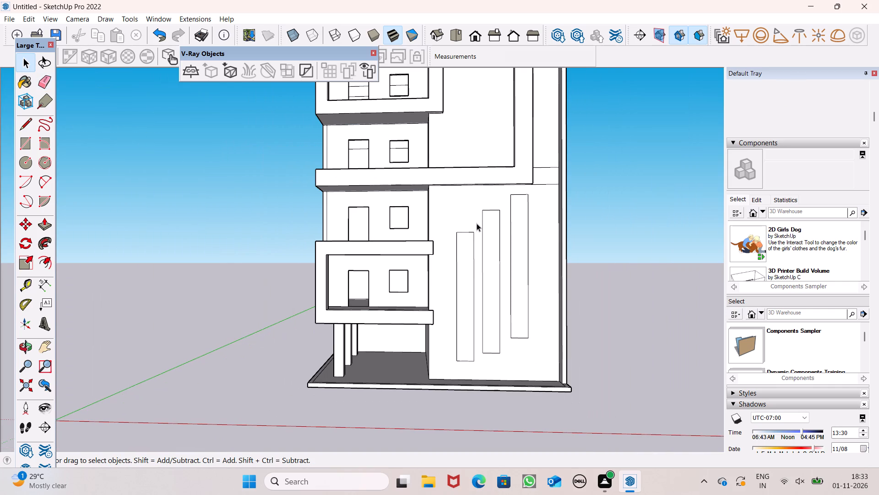
{"action": "left_click", "coordinate": [631, 305]}
{"action": "scroll", "coordinate": [536, 254], "scroll_direction": "down", "scroll_amount": 2}
{"action": "left_click", "coordinate": [646, 288]}
{"action": "scroll", "coordinate": [518, 228], "scroll_direction": "down", "scroll_amount": 2}
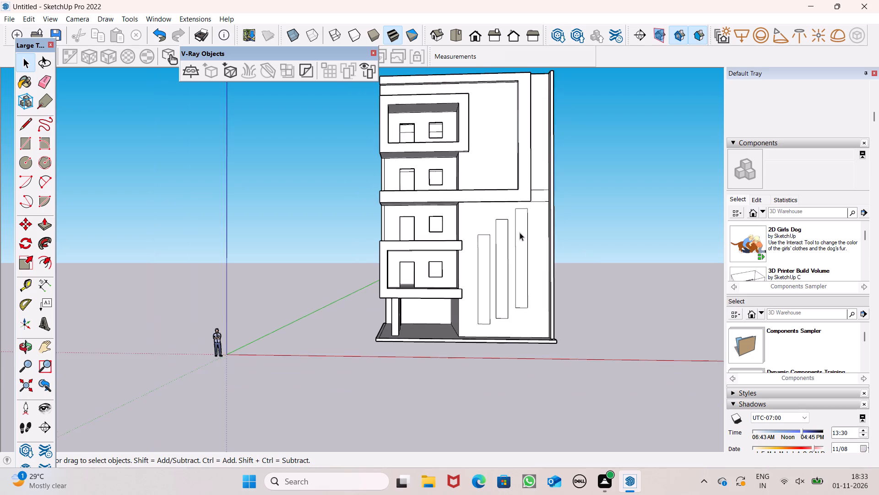
{"action": "middle_click_drag", "start_coordinate": [535, 275], "coordinate": [506, 322]}
{"action": "scroll", "coordinate": [496, 313], "scroll_direction": "up", "scroll_amount": 7}
{"action": "scroll", "coordinate": [464, 324], "scroll_direction": "down", "scroll_amount": 3}
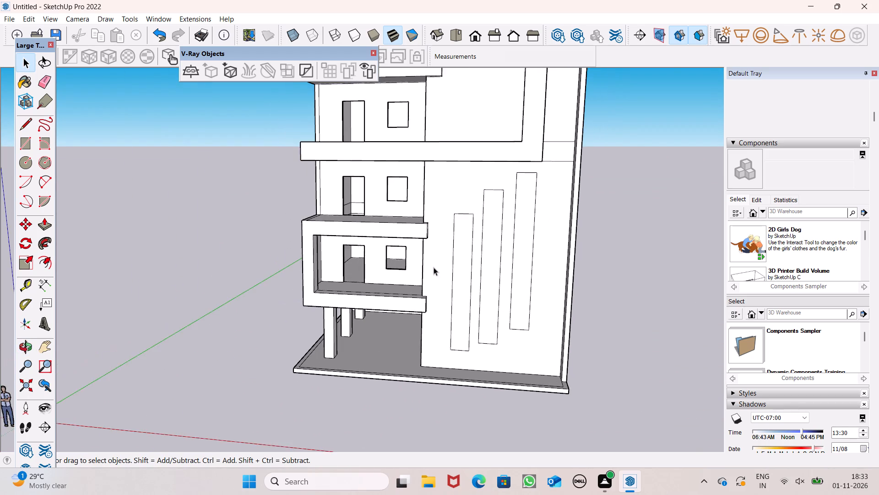
{"action": "scroll", "coordinate": [435, 253], "scroll_direction": "up", "scroll_amount": 6}
{"action": "scroll", "coordinate": [483, 312], "scroll_direction": "down", "scroll_amount": 4}
{"action": "middle_click_drag", "start_coordinate": [508, 350], "coordinate": [540, 332]}
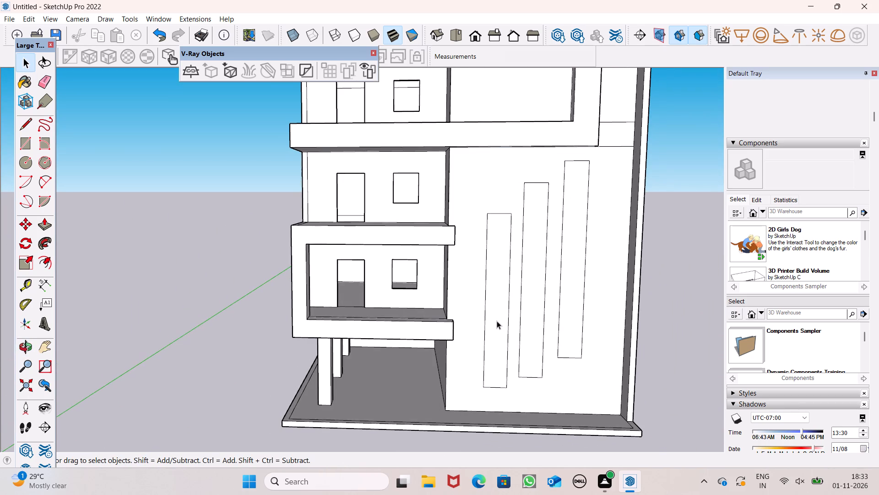
{"action": "scroll", "coordinate": [497, 321], "scroll_direction": "up", "scroll_amount": 1}
{"action": "double_click", "coordinate": [494, 316]}
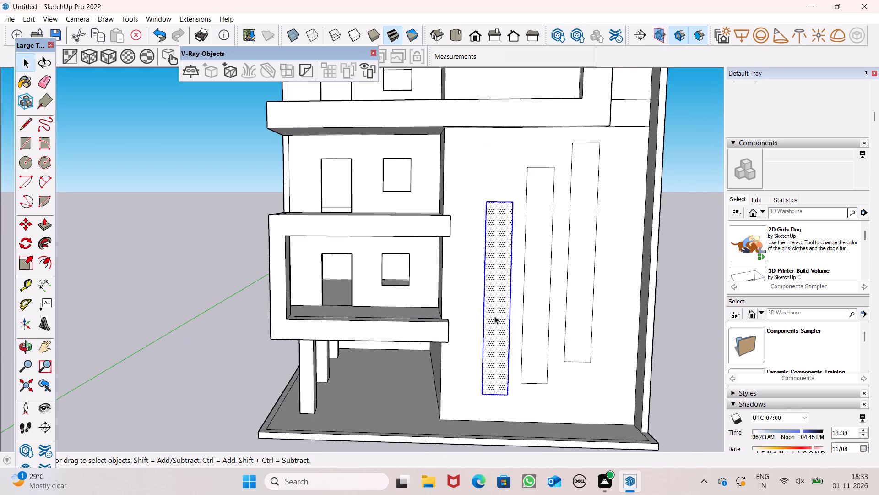
{"action": "key", "text": "m"}
{"action": "key", "text": "Return"}
{"action": "left_click_drag", "start_coordinate": [501, 312], "coordinate": [495, 314]}
{"action": "scroll", "coordinate": [472, 273], "scroll_direction": "down", "scroll_amount": 8}
{"action": "key", "text": "space"}
{"action": "left_click", "coordinate": [613, 297]}
{"action": "scroll", "coordinate": [542, 258], "scroll_direction": "down", "scroll_amount": 4}
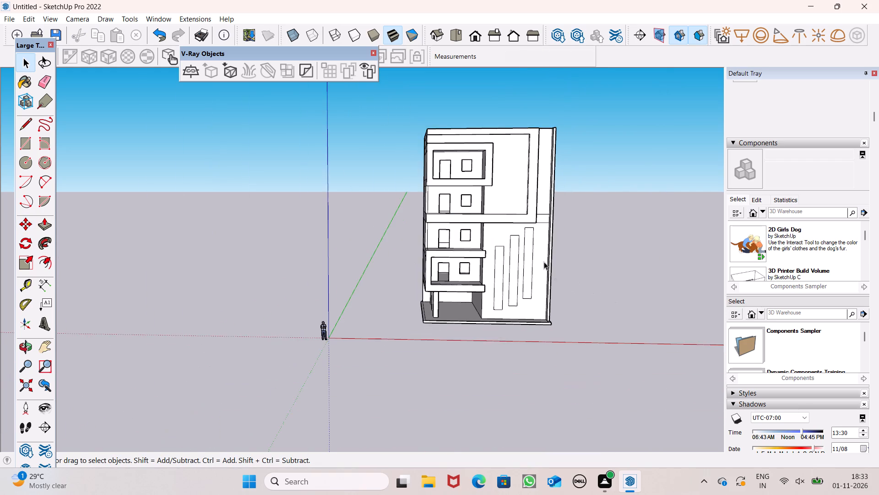
Push the three tall narrow rectangles 6" into the front wall to cut through openings.
{"action": "middle_click_drag", "start_coordinate": [556, 274], "coordinate": [546, 299]}
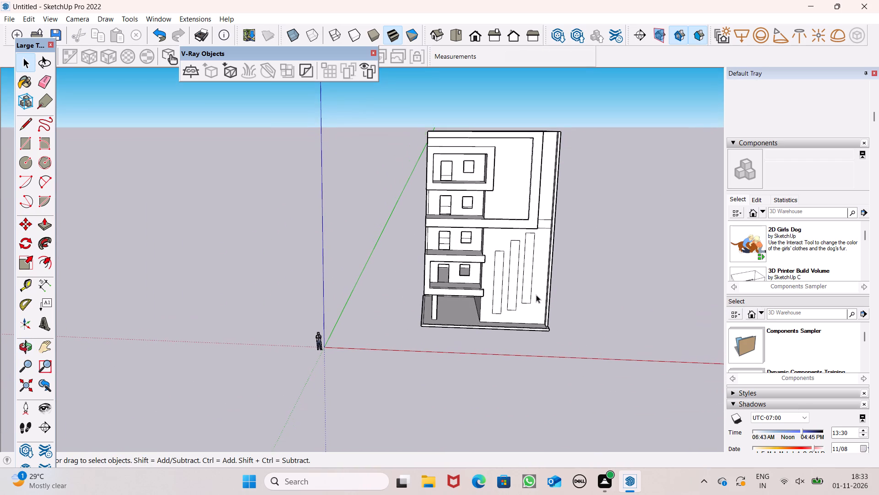
{"action": "left_click", "coordinate": [46, 231]}
{"action": "scroll", "coordinate": [424, 334], "scroll_direction": "down", "scroll_amount": 1}
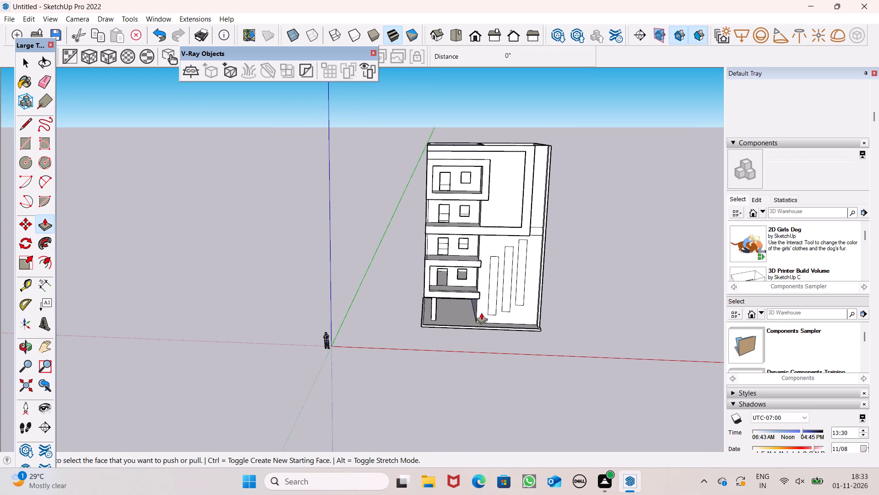
{"action": "scroll", "coordinate": [513, 264], "scroll_direction": "up", "scroll_amount": 8}
{"action": "scroll", "coordinate": [451, 346], "scroll_direction": "up", "scroll_amount": 2}
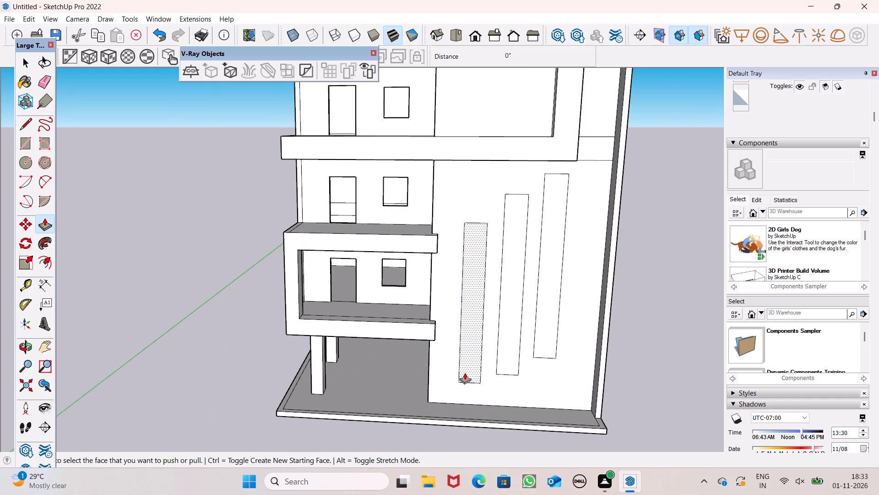
{"action": "scroll", "coordinate": [462, 373], "scroll_direction": "up", "scroll_amount": 4}
{"action": "left_click_drag", "start_coordinate": [463, 375], "coordinate": [474, 355]}
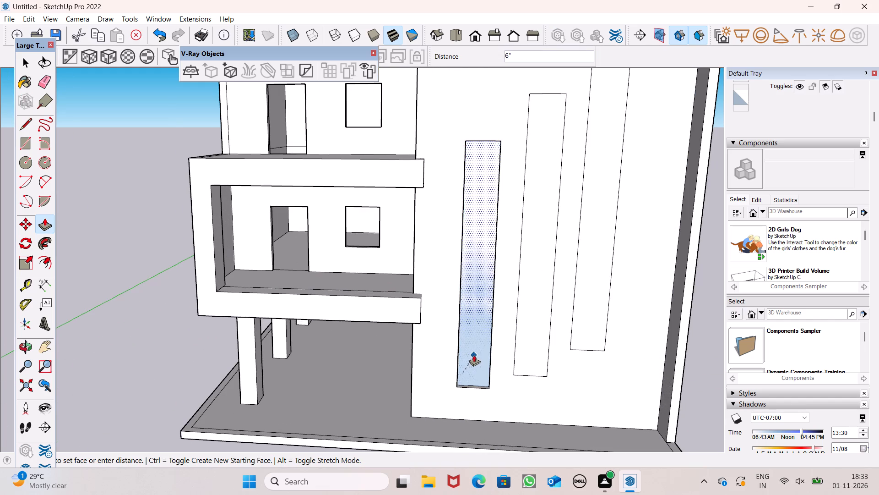
{"action": "left_click_drag", "start_coordinate": [474, 355], "coordinate": [480, 356]}
{"action": "left_click_drag", "start_coordinate": [518, 369], "coordinate": [523, 354]}
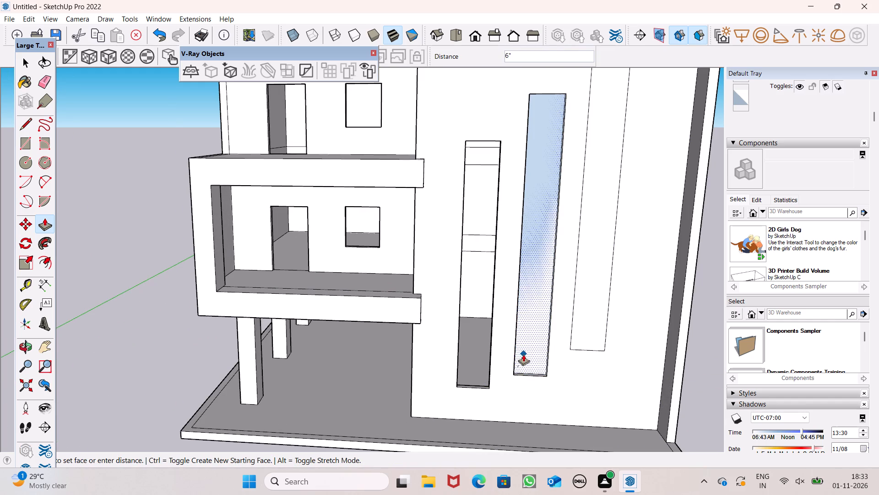
{"action": "left_click_drag", "start_coordinate": [523, 354], "coordinate": [529, 345]}
{"action": "scroll", "coordinate": [469, 349], "scroll_direction": "down", "scroll_amount": 6}
{"action": "scroll", "coordinate": [530, 320], "scroll_direction": "up", "scroll_amount": 6}
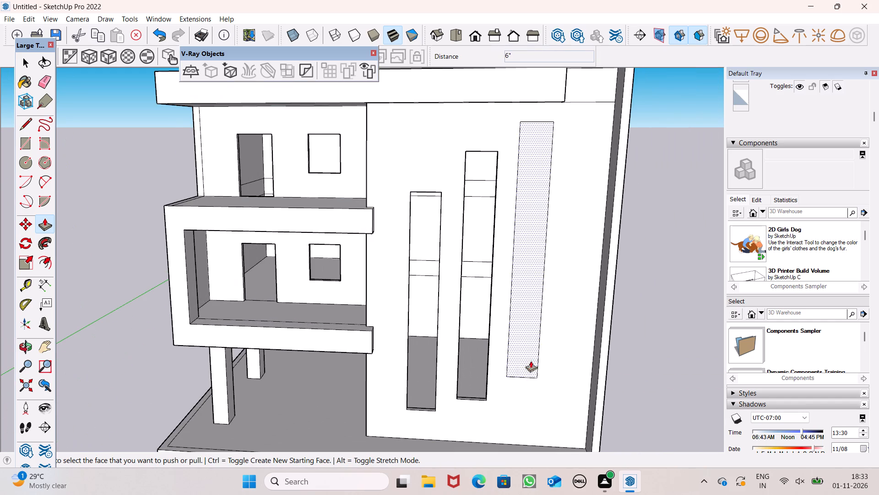
{"action": "left_click_drag", "start_coordinate": [515, 370], "coordinate": [526, 344]}
{"action": "scroll", "coordinate": [515, 340], "scroll_direction": "down", "scroll_amount": 2}
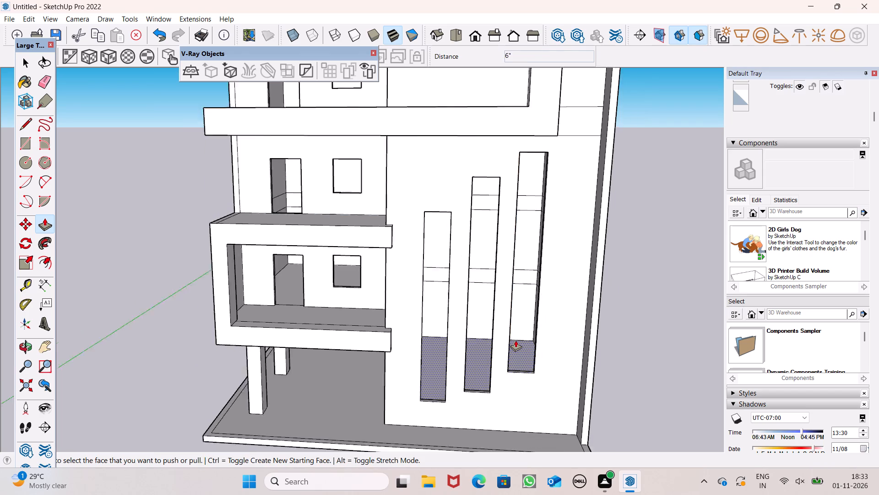
{"action": "scroll", "coordinate": [515, 340], "scroll_direction": "down", "scroll_amount": 4}
{"action": "key", "text": "space"}
Examine the building and its three tall front-wall openings from above and from the front.
{"action": "scroll", "coordinate": [517, 343], "scroll_direction": "down", "scroll_amount": 3}
{"action": "middle_click_drag", "start_coordinate": [516, 347], "coordinate": [351, 402]}
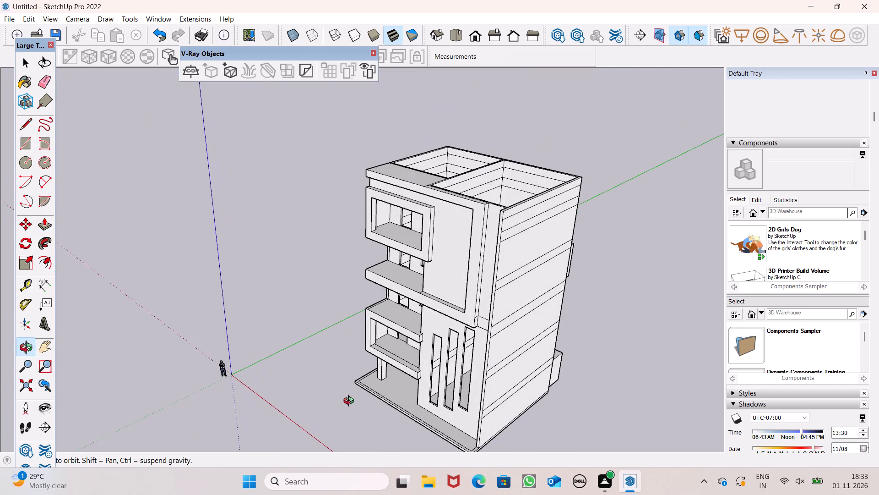
{"action": "middle_click_drag", "start_coordinate": [351, 402], "coordinate": [479, 309]}
{"action": "left_click_drag", "start_coordinate": [507, 306], "coordinate": [479, 309]}
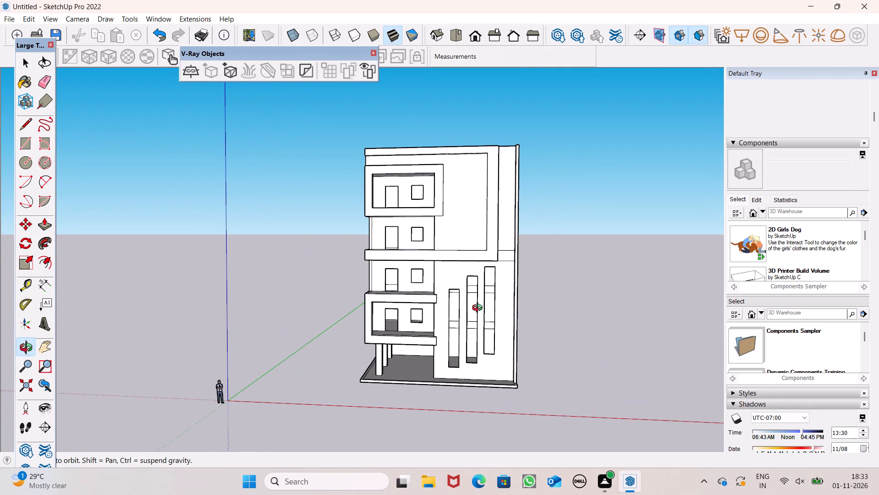
{"action": "middle_click_drag", "start_coordinate": [479, 309], "coordinate": [479, 309]}
{"action": "scroll", "coordinate": [570, 300], "scroll_direction": "down", "scroll_amount": 3}
{"action": "middle_click_drag", "start_coordinate": [557, 325], "coordinate": [576, 389]}
{"action": "middle_click_drag", "start_coordinate": [576, 389], "coordinate": [554, 351]}
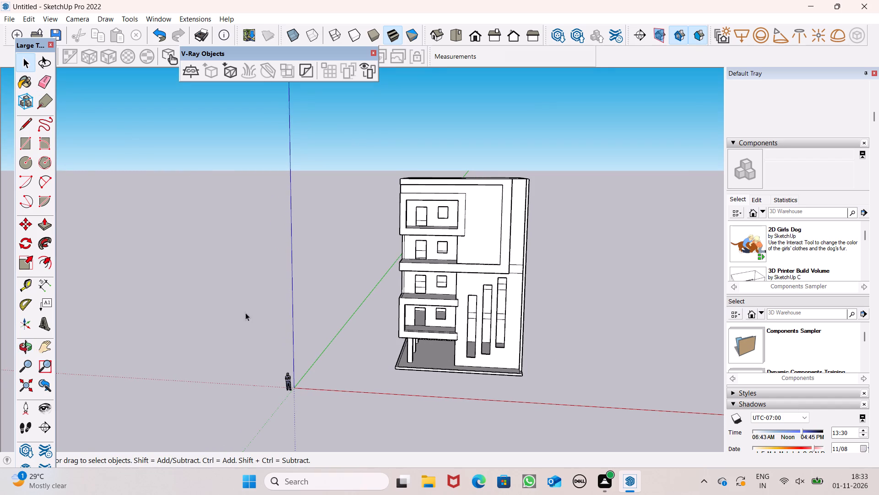
{"action": "scroll", "coordinate": [261, 339], "scroll_direction": "down", "scroll_amount": 3}
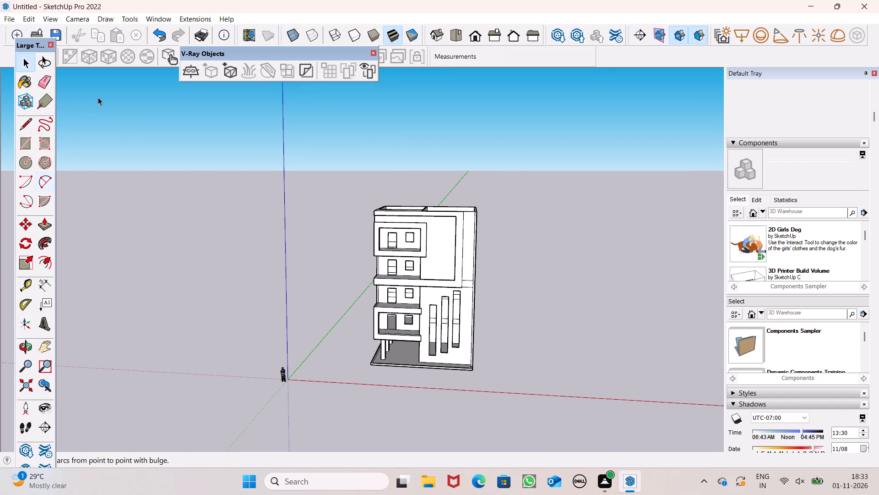
Erase the stray short edge on the front wall beside the large frame band's lower corner.
{"action": "left_click", "coordinate": [44, 80]}
{"action": "scroll", "coordinate": [454, 316], "scroll_direction": "up", "scroll_amount": 6}
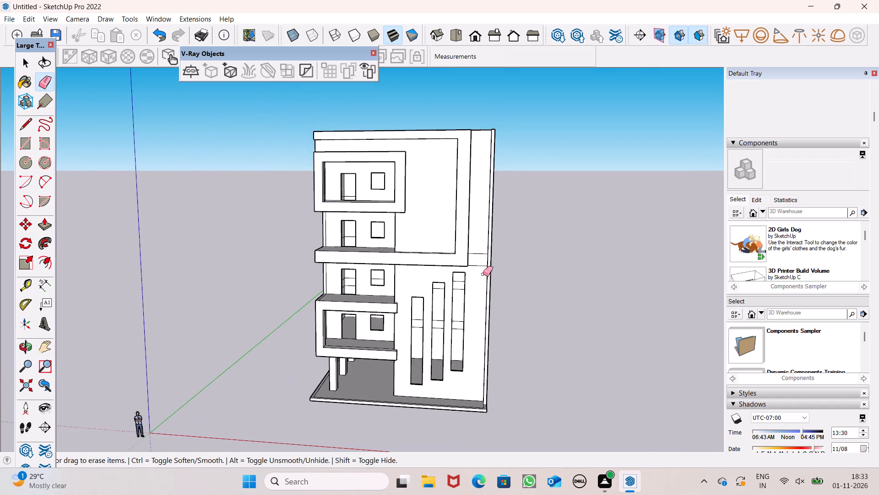
{"action": "scroll", "coordinate": [490, 263], "scroll_direction": "up", "scroll_amount": 6}
{"action": "left_click_drag", "start_coordinate": [475, 258], "coordinate": [479, 266]}
{"action": "scroll", "coordinate": [467, 335], "scroll_direction": "down", "scroll_amount": 5}
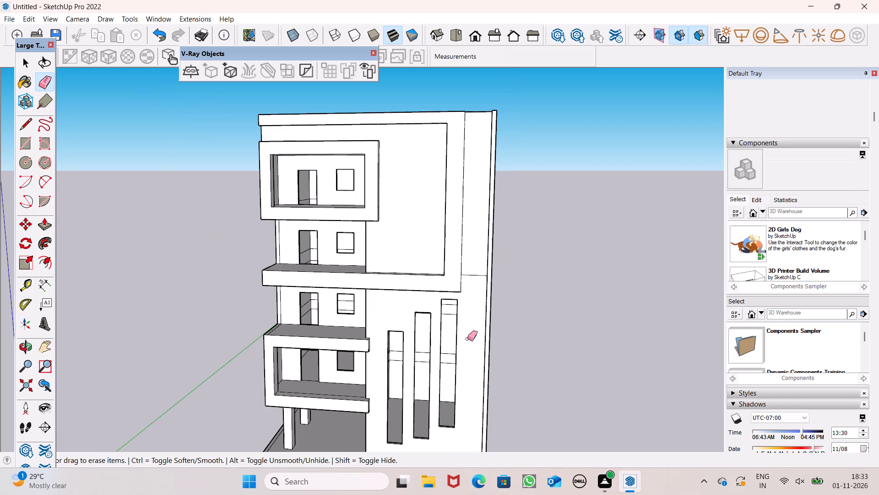
Trace a line about 1' long over the upper line of the lowest slab pair inside the smaller shaft, closing a floor face.
{"action": "middle_click_drag", "start_coordinate": [484, 348], "coordinate": [513, 390]}
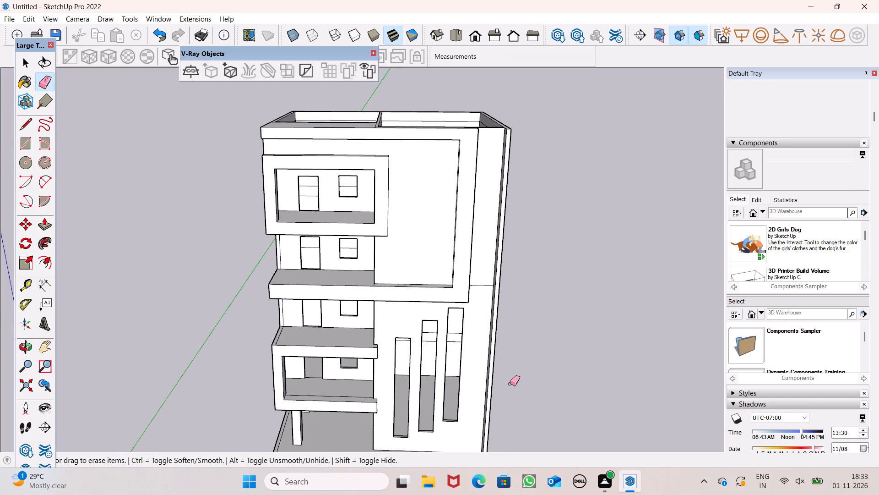
{"action": "middle_click_drag", "start_coordinate": [532, 262], "coordinate": [458, 338]}
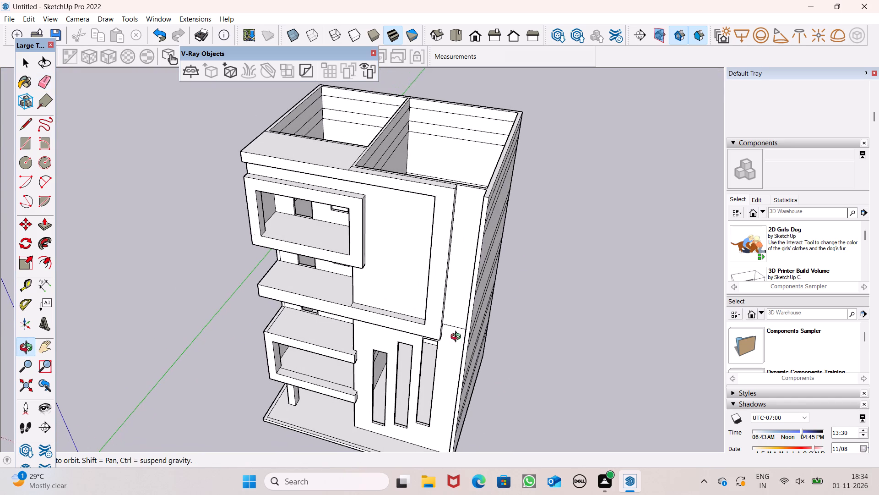
{"action": "middle_click_drag", "start_coordinate": [458, 338], "coordinate": [457, 337]}
{"action": "scroll", "coordinate": [491, 377], "scroll_direction": "down", "scroll_amount": 3}
{"action": "middle_click_drag", "start_coordinate": [515, 374], "coordinate": [524, 441]}
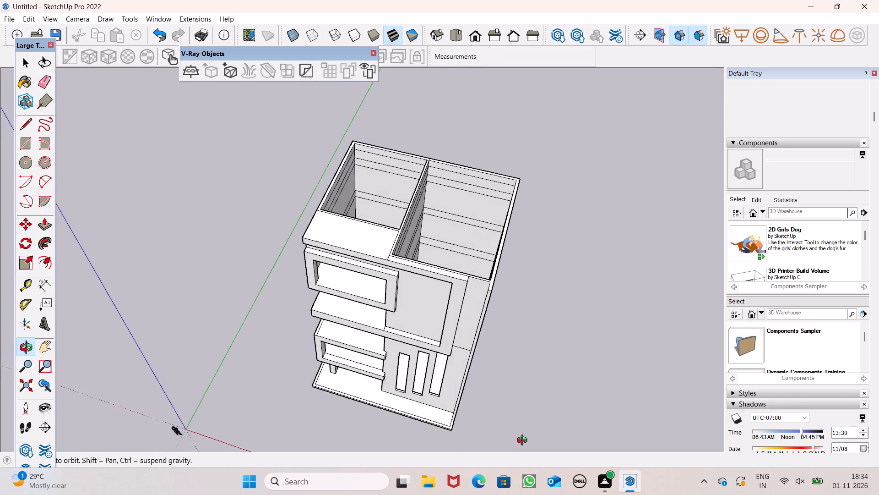
{"action": "middle_click_drag", "start_coordinate": [524, 441], "coordinate": [586, 451]}
{"action": "scroll", "coordinate": [385, 210], "scroll_direction": "down", "scroll_amount": 3}
{"action": "middle_click_drag", "start_coordinate": [385, 210], "coordinate": [351, 310]}
{"action": "scroll", "coordinate": [385, 210], "scroll_direction": "up", "scroll_amount": 1}
{"action": "scroll", "coordinate": [351, 275], "scroll_direction": "up", "scroll_amount": 6}
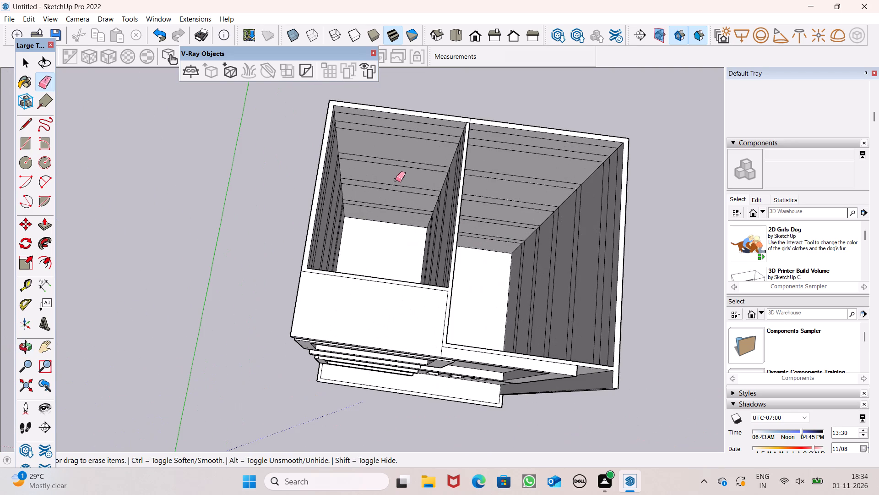
{"action": "scroll", "coordinate": [430, 179], "scroll_direction": "up", "scroll_amount": 5}
{"action": "scroll", "coordinate": [453, 272], "scroll_direction": "up", "scroll_amount": 1}
{"action": "middle_click_drag", "start_coordinate": [448, 298], "coordinate": [391, 295]}
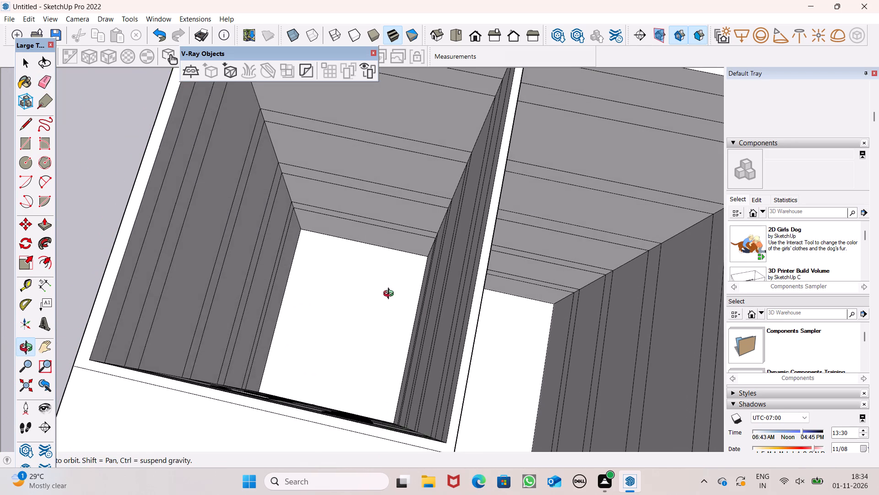
{"action": "middle_click_drag", "start_coordinate": [391, 295], "coordinate": [384, 289]}
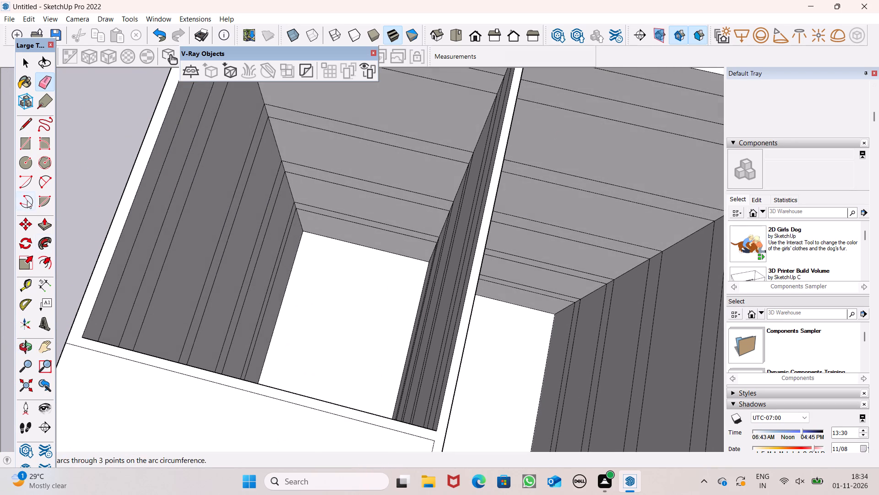
{"action": "left_click", "coordinate": [28, 123]}
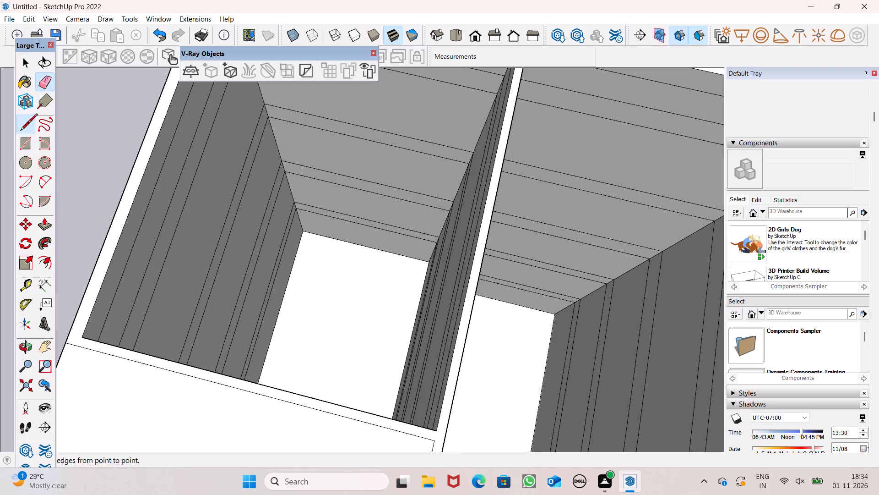
{"action": "middle_click_drag", "start_coordinate": [145, 251], "coordinate": [203, 263]}
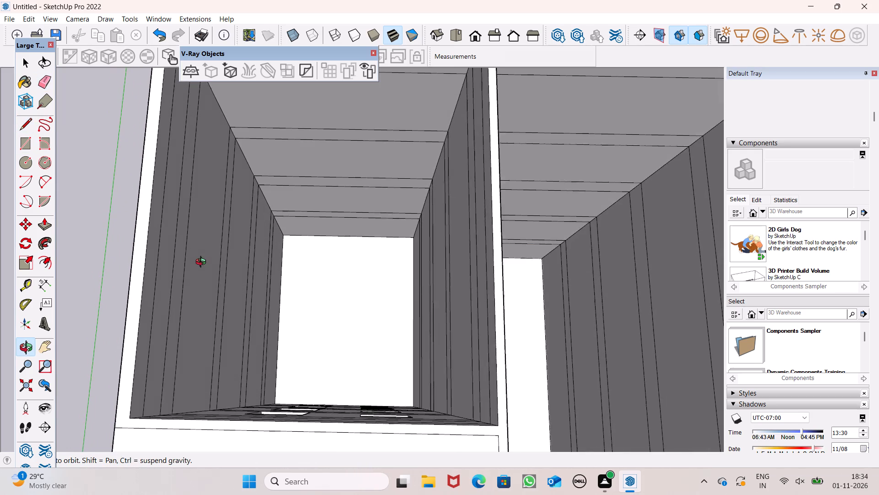
{"action": "middle_click_drag", "start_coordinate": [203, 263], "coordinate": [201, 261]}
{"action": "scroll", "coordinate": [264, 260], "scroll_direction": "up", "scroll_amount": 2}
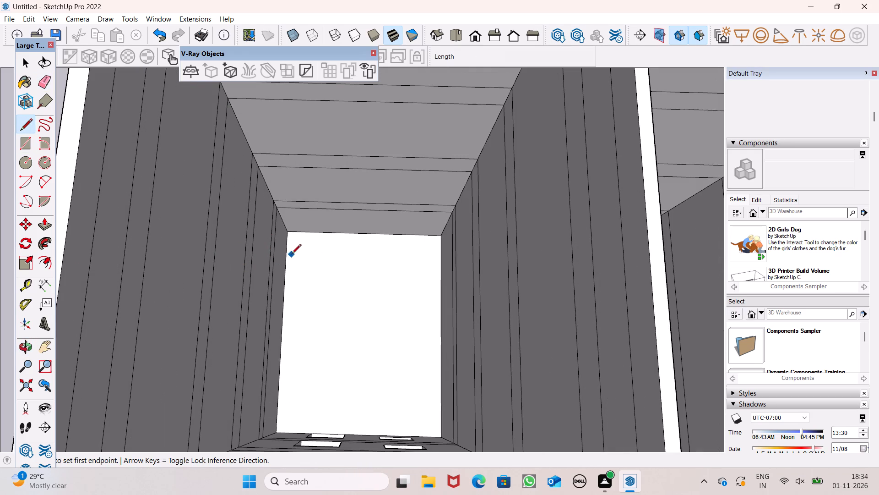
{"action": "left_click", "coordinate": [362, 203]}
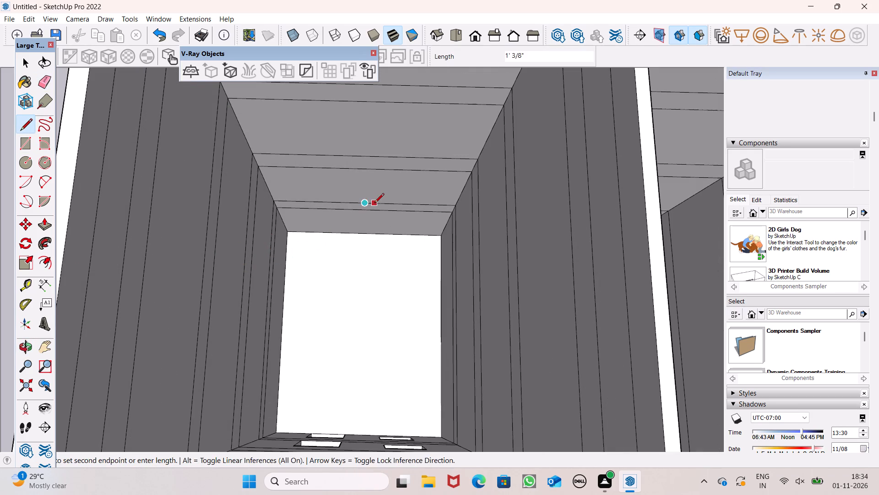
{"action": "left_click", "coordinate": [374, 203]}
{"action": "key", "text": "space"}
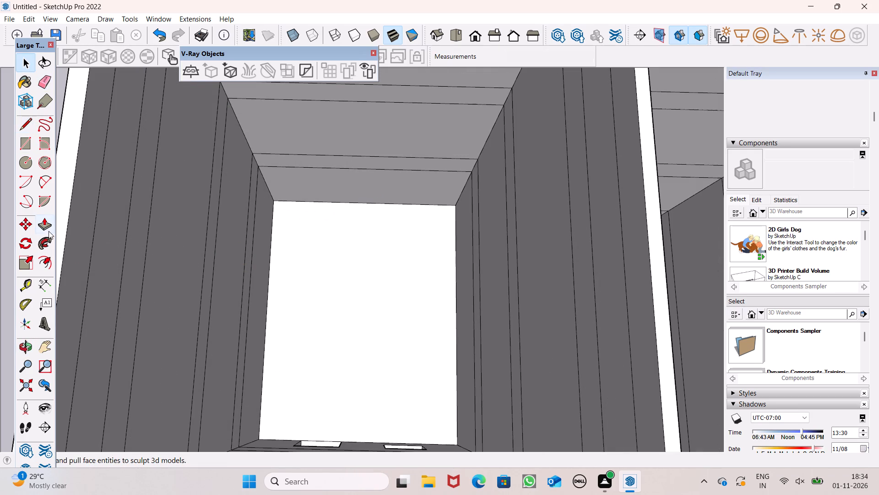
Push/Pull the new lowest floor face in the smaller shaft by 6" to form a slab.
{"action": "left_click", "coordinate": [47, 228]}
{"action": "left_click", "coordinate": [312, 294]}
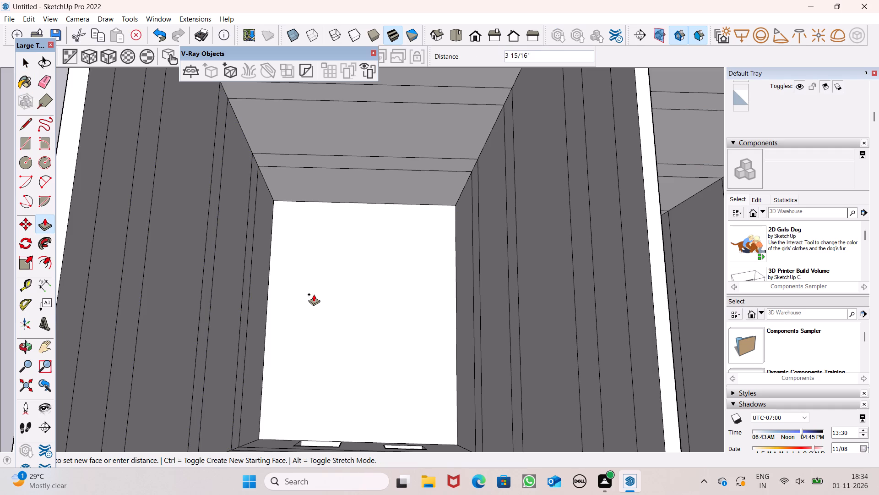
{"action": "type", "text": "6\""}
{"action": "key", "text": "Return"}
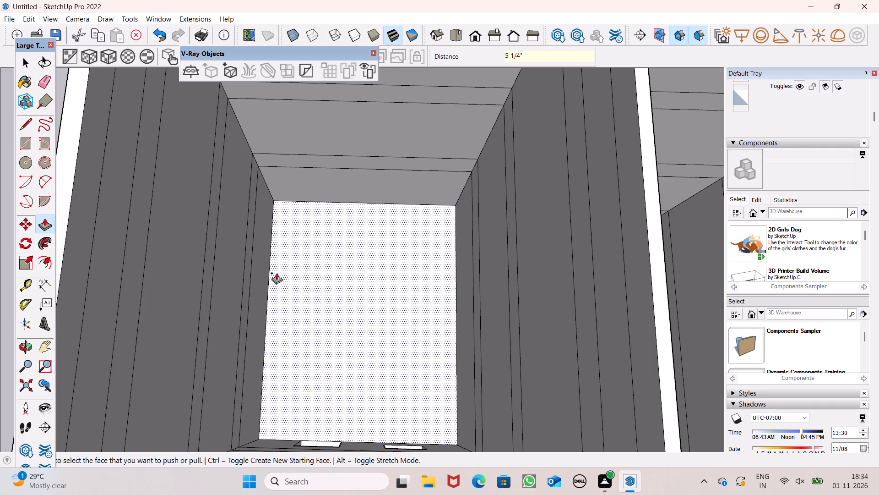
Examine the building's terraces, openings and front wall from outside, from above and from below.
{"action": "scroll", "coordinate": [307, 276], "scroll_direction": "down", "scroll_amount": 4}
{"action": "middle_click_drag", "start_coordinate": [333, 332], "coordinate": [345, 199]}
{"action": "scroll", "coordinate": [346, 199], "scroll_direction": "down", "scroll_amount": 3}
{"action": "middle_click_drag", "start_coordinate": [372, 276], "coordinate": [372, 232]}
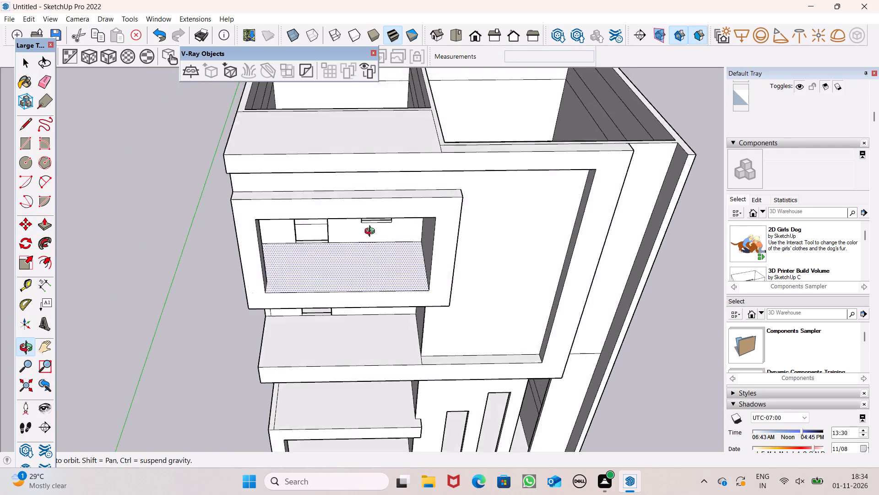
{"action": "middle_click_drag", "start_coordinate": [372, 232], "coordinate": [391, 33]}
{"action": "scroll", "coordinate": [382, 246], "scroll_direction": "down", "scroll_amount": 6}
{"action": "middle_click_drag", "start_coordinate": [392, 270], "coordinate": [386, 225]}
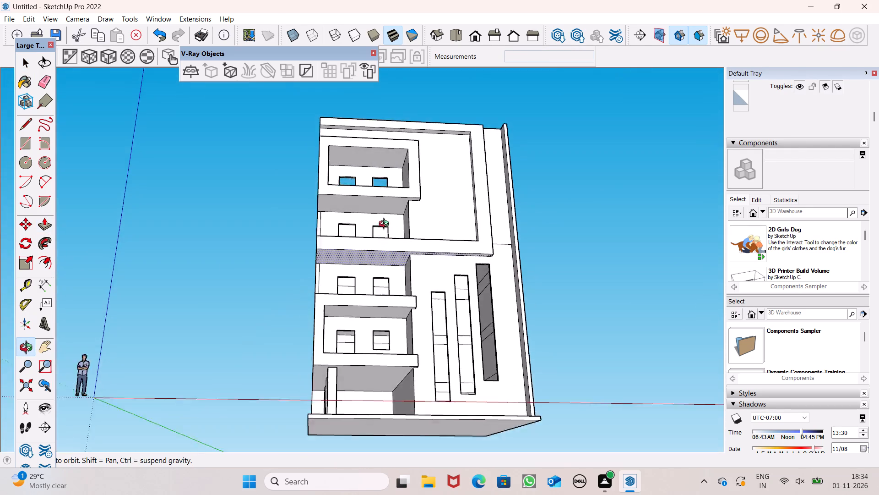
{"action": "middle_click_drag", "start_coordinate": [386, 225], "coordinate": [327, 290]}
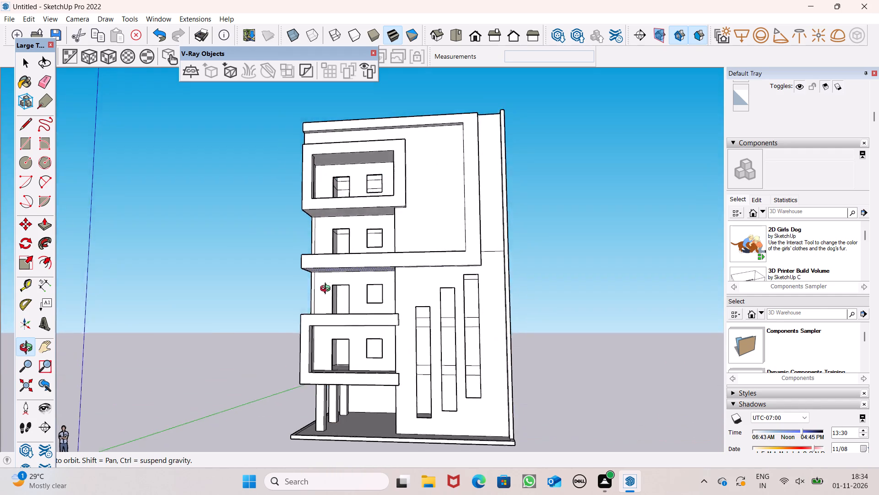
{"action": "middle_click_drag", "start_coordinate": [327, 290], "coordinate": [378, 490]}
Trace a line about 3' long over the next storey's floor line in the smaller shaft to close its floor face.
{"action": "scroll", "coordinate": [334, 269], "scroll_direction": "down", "scroll_amount": 5}
{"action": "middle_click_drag", "start_coordinate": [352, 248], "coordinate": [335, 384]}
{"action": "scroll", "coordinate": [335, 390], "scroll_direction": "up", "scroll_amount": 2}
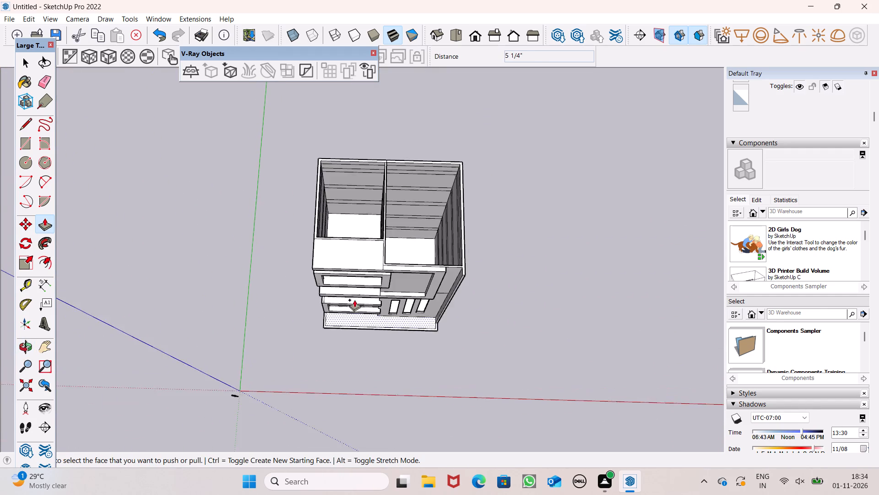
{"action": "scroll", "coordinate": [354, 300], "scroll_direction": "up", "scroll_amount": 6}
{"action": "left_click", "coordinate": [22, 124]}
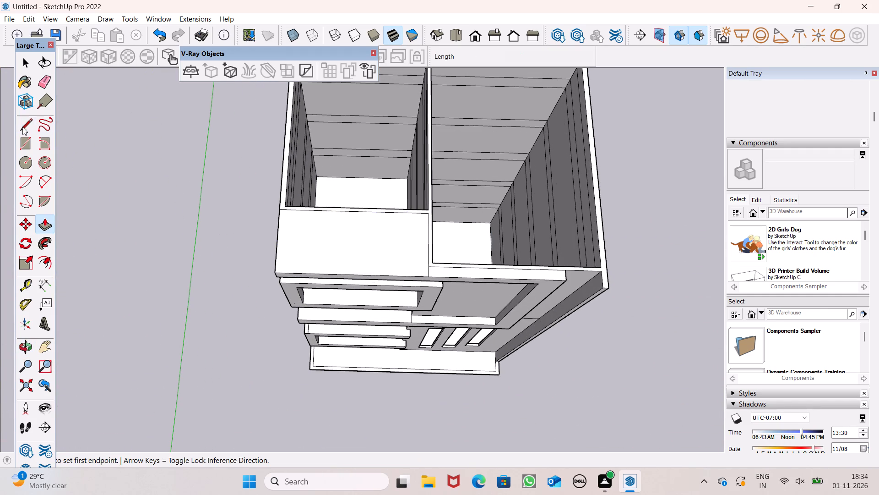
{"action": "left_click_drag", "start_coordinate": [697, 0], "coordinate": [878, 0]}
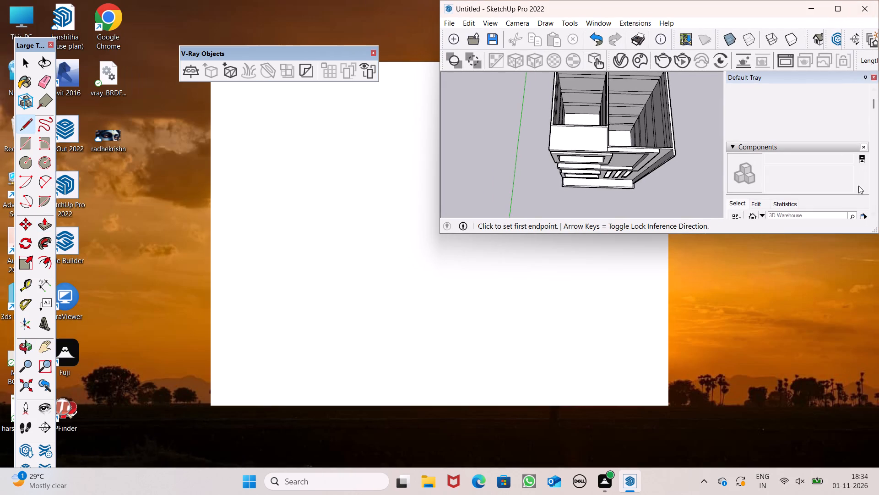
{"action": "left_click", "coordinate": [835, 16]}
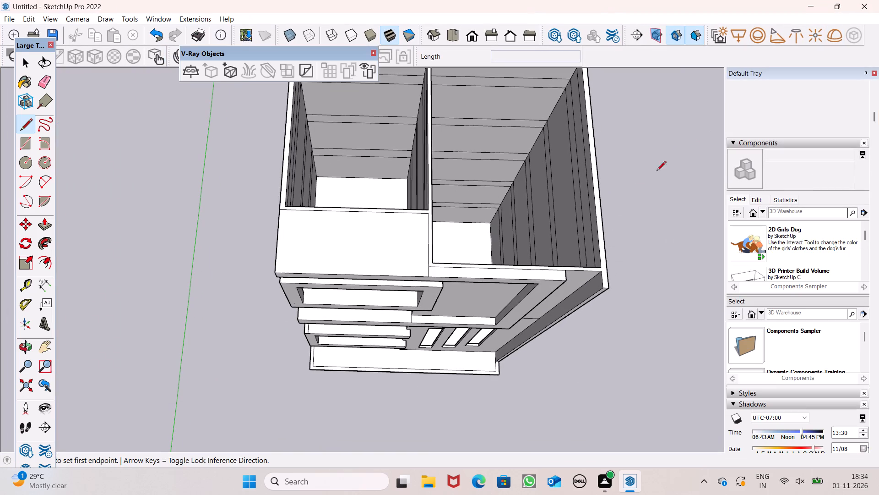
{"action": "scroll", "coordinate": [550, 190], "scroll_direction": "down", "scroll_amount": 1}
{"action": "scroll", "coordinate": [612, 192], "scroll_direction": "down", "scroll_amount": 6}
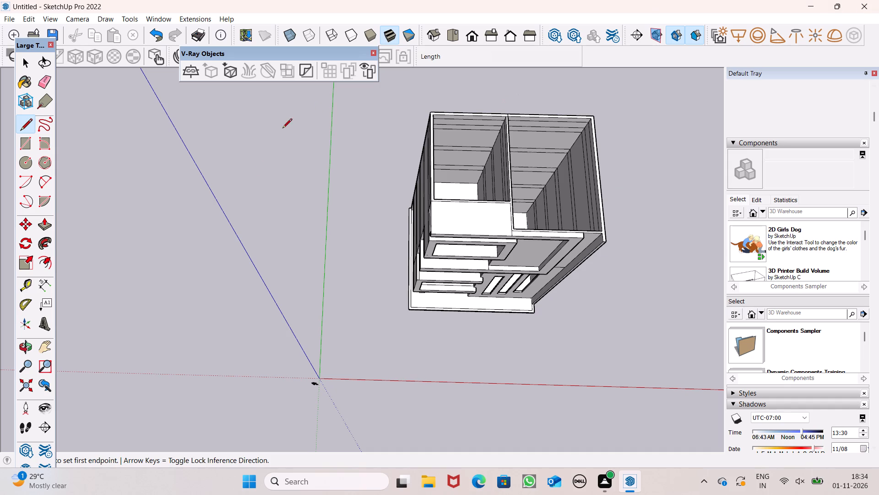
{"action": "scroll", "coordinate": [285, 189], "scroll_direction": "down", "scroll_amount": 5}
{"action": "scroll", "coordinate": [396, 120], "scroll_direction": "up", "scroll_amount": 8}
{"action": "scroll", "coordinate": [412, 188], "scroll_direction": "up", "scroll_amount": 2}
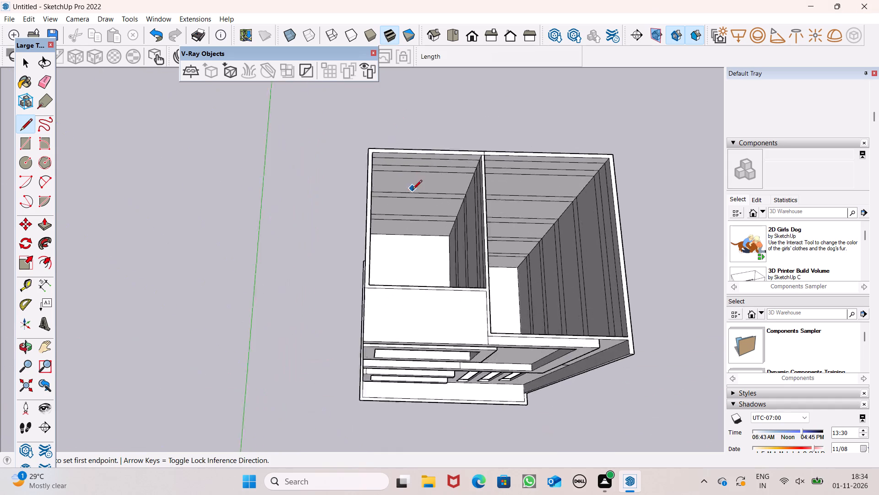
{"action": "scroll", "coordinate": [412, 190], "scroll_direction": "up", "scroll_amount": 5}
{"action": "scroll", "coordinate": [365, 241], "scroll_direction": "up", "scroll_amount": 7}
{"action": "left_click_drag", "start_coordinate": [330, 213], "coordinate": [336, 214]}
{"action": "left_click", "coordinate": [383, 219]}
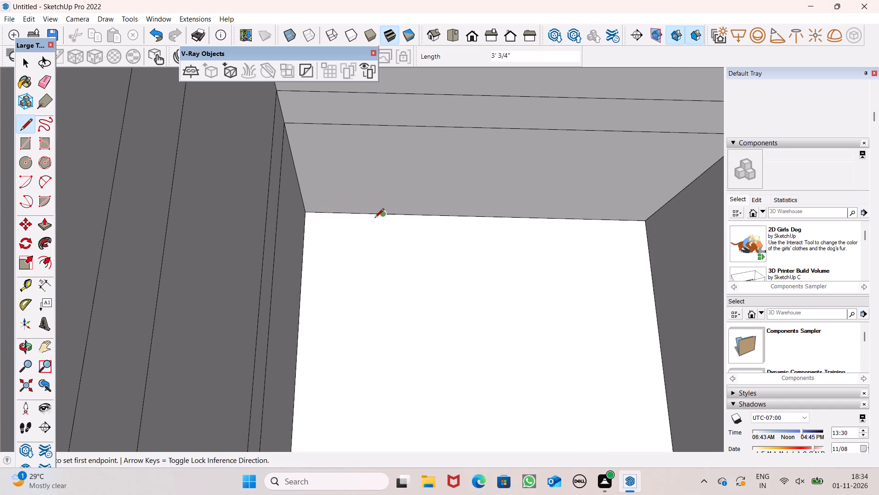
{"action": "scroll", "coordinate": [310, 209], "scroll_direction": "down", "scroll_amount": 8}
{"action": "key", "text": "space"}
Push/Pull the second floor face in the smaller shaft by 6" to form its slab.
{"action": "left_click", "coordinate": [44, 220]}
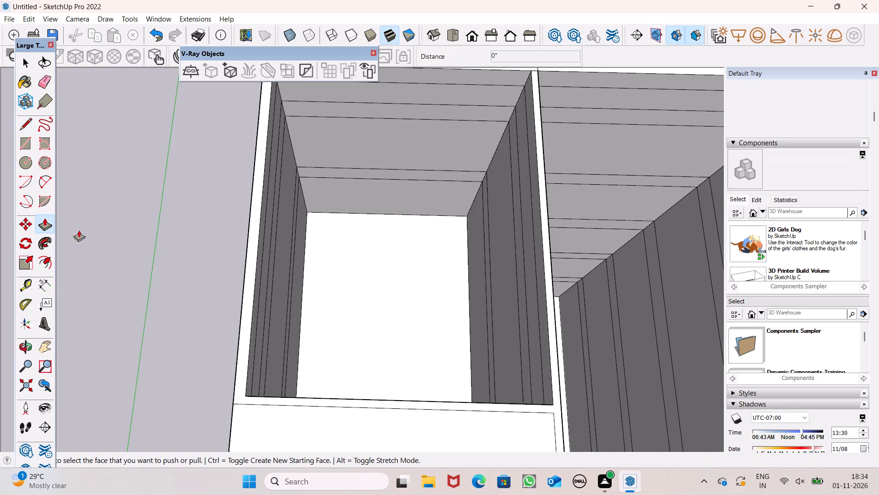
{"action": "left_click", "coordinate": [435, 269]}
{"action": "key", "text": "6"}
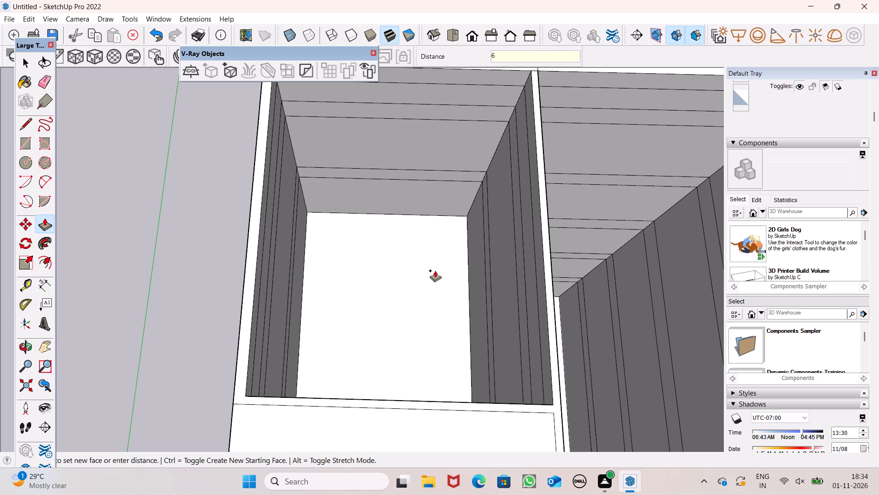
{"action": "key", "text": "shift+quotedbl"}
{"action": "key", "text": "Return"}
Trace a short segment over the upper line of the next slab pair up in the smaller shaft, closing a third floor face.
{"action": "scroll", "coordinate": [427, 257], "scroll_direction": "down", "scroll_amount": 3}
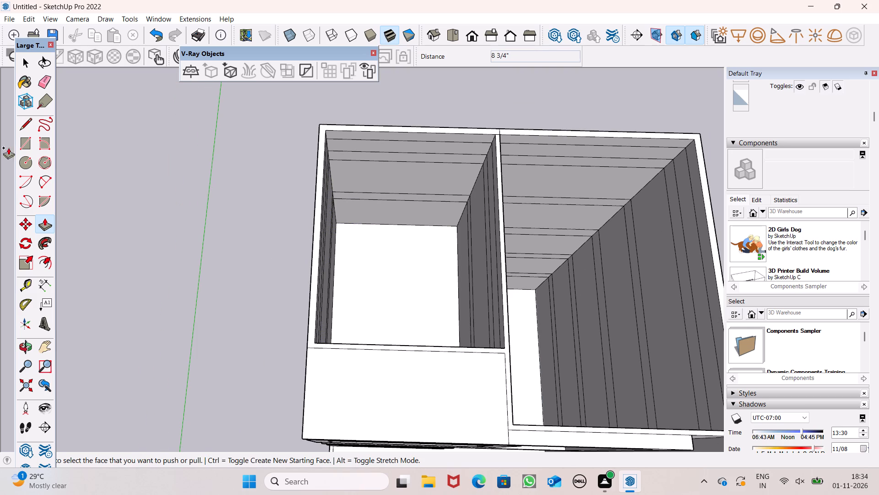
{"action": "left_click", "coordinate": [29, 126]}
{"action": "scroll", "coordinate": [162, 191], "scroll_direction": "down", "scroll_amount": 1}
{"action": "scroll", "coordinate": [250, 148], "scroll_direction": "up", "scroll_amount": 2}
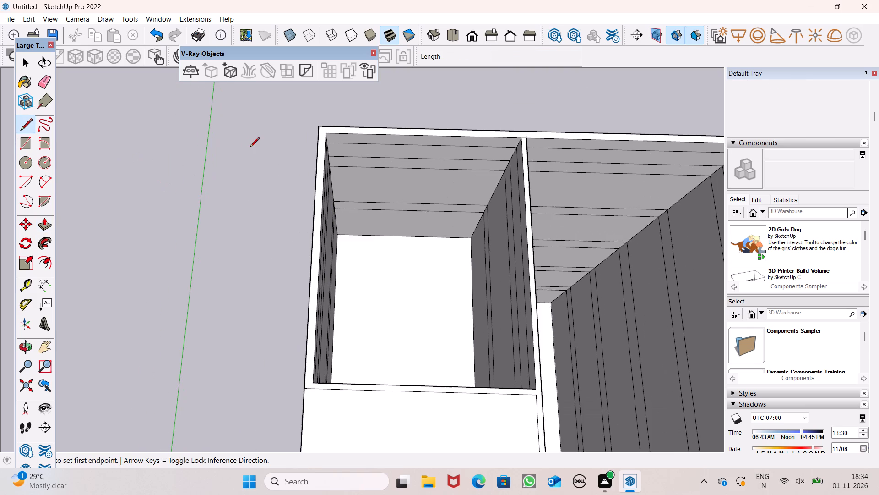
{"action": "scroll", "coordinate": [250, 148], "scroll_direction": "up", "scroll_amount": 1}
{"action": "scroll", "coordinate": [289, 196], "scroll_direction": "up", "scroll_amount": 1}
{"action": "scroll", "coordinate": [402, 225], "scroll_direction": "up", "scroll_amount": 2}
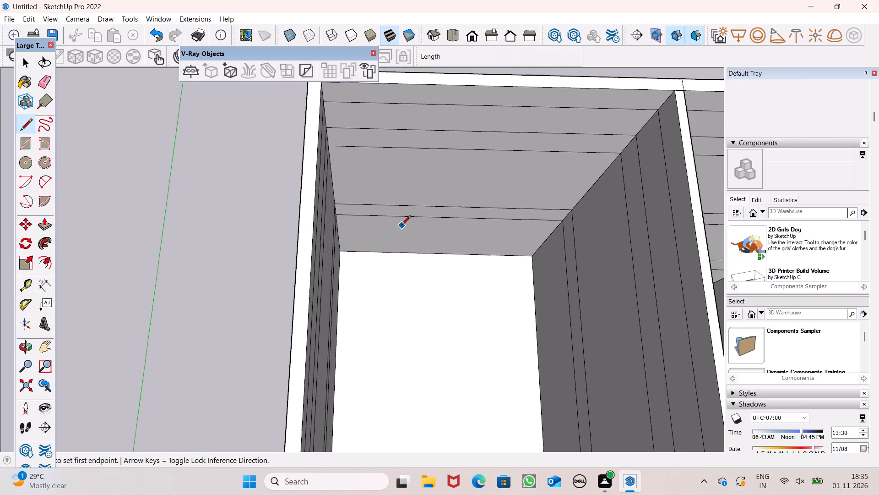
{"action": "scroll", "coordinate": [402, 225], "scroll_direction": "up", "scroll_amount": 3}
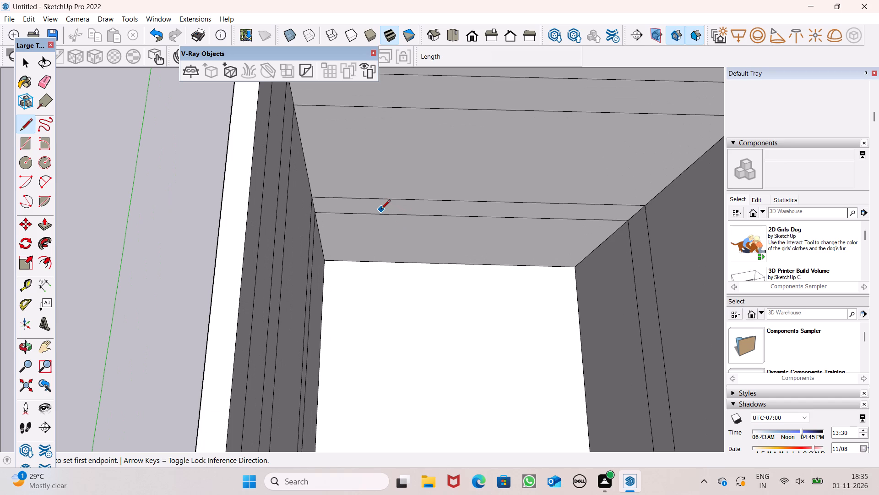
{"action": "left_click", "coordinate": [372, 199]}
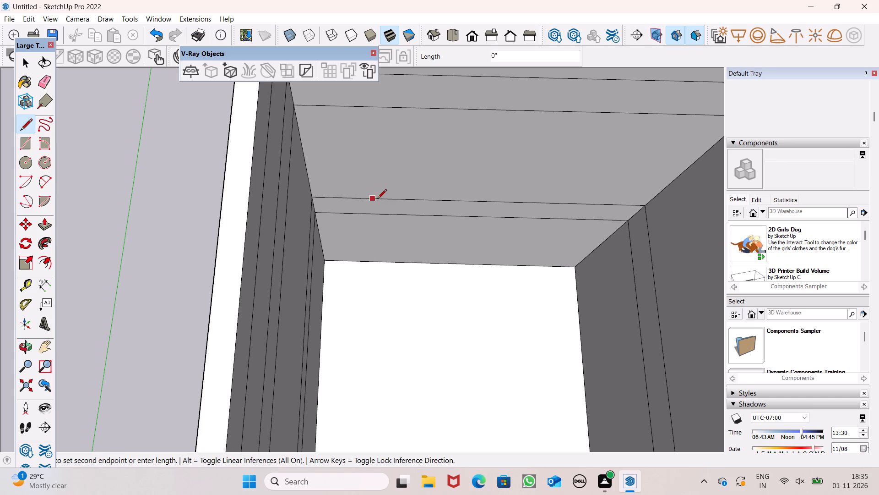
{"action": "left_click", "coordinate": [383, 198]}
{"action": "scroll", "coordinate": [383, 196], "scroll_direction": "down", "scroll_amount": 5}
{"action": "key", "text": "space"}
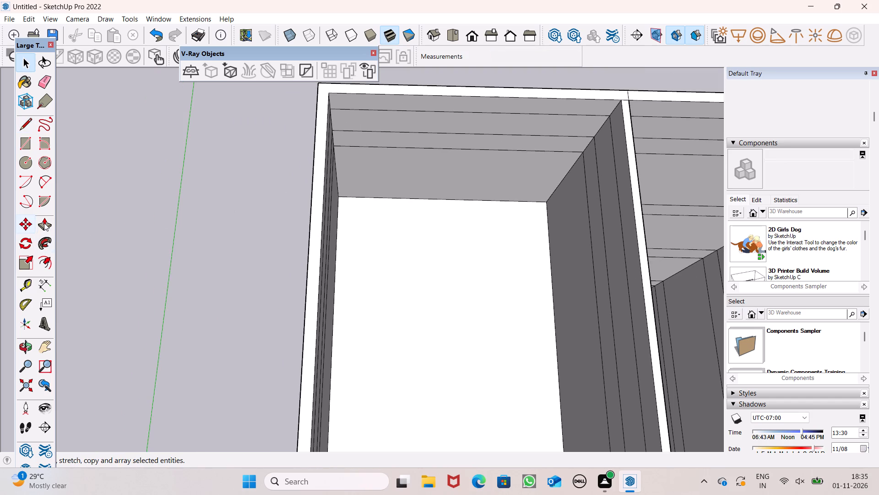
Push/Pull the third floor face in the smaller shaft by 6" to form its slab.
{"action": "left_click", "coordinate": [44, 223]}
{"action": "left_click_drag", "start_coordinate": [454, 279], "coordinate": [456, 281]}
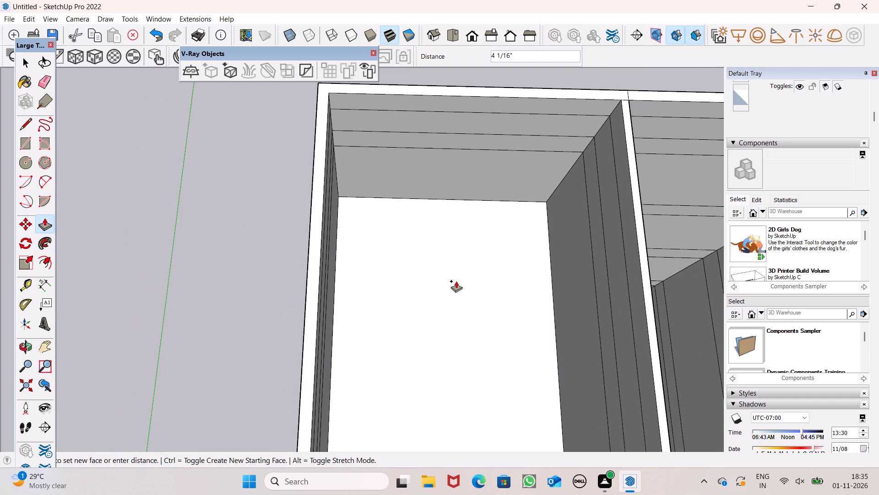
{"action": "left_click_drag", "start_coordinate": [456, 281], "coordinate": [456, 283]}
{"action": "key", "text": "6"}
{"action": "key", "text": "shift+quotedbl"}
{"action": "key", "text": "Return"}
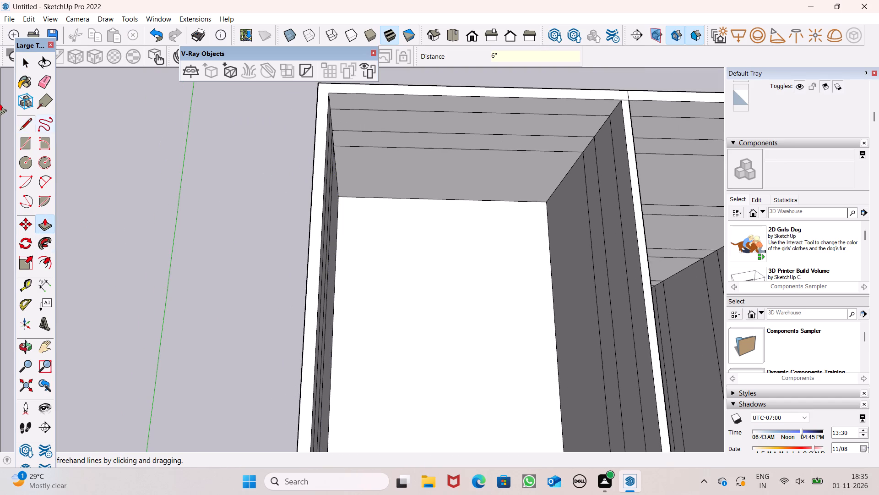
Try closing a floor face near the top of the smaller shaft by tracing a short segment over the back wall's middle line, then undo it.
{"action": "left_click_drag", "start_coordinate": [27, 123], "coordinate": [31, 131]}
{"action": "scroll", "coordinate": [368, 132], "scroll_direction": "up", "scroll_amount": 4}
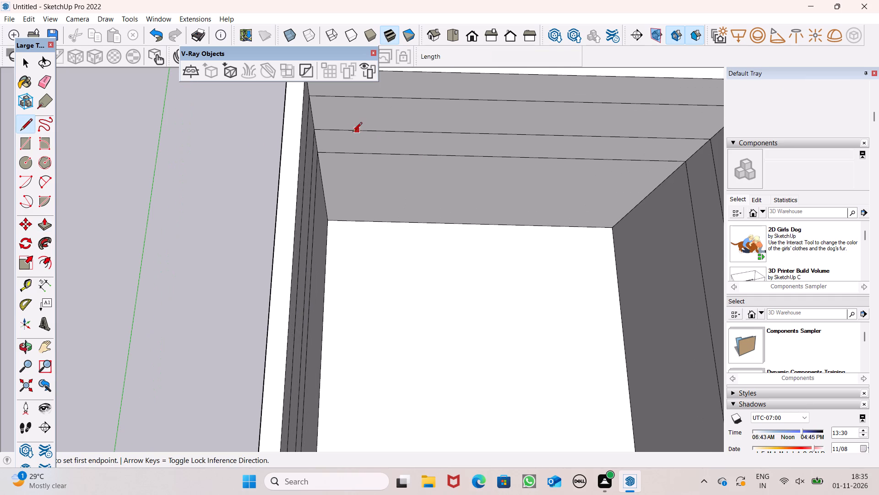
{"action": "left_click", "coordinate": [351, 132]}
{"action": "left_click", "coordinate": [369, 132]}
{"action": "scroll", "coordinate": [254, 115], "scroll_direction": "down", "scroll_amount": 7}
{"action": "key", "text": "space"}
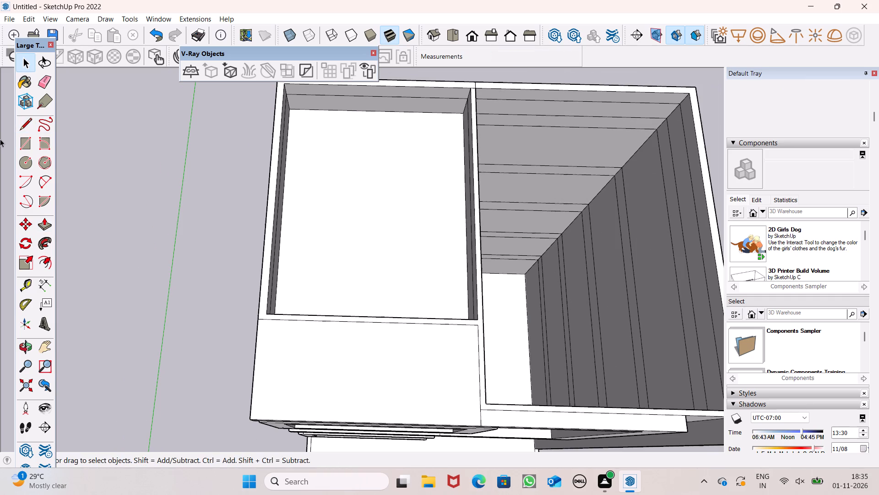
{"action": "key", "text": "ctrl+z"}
Trace a segment about 2' 8" long along the smaller shaft's top inner back edge to close its roof face.
{"action": "scroll", "coordinate": [153, 185], "scroll_direction": "down", "scroll_amount": 5}
{"action": "middle_click_drag", "start_coordinate": [235, 223], "coordinate": [272, 127]}
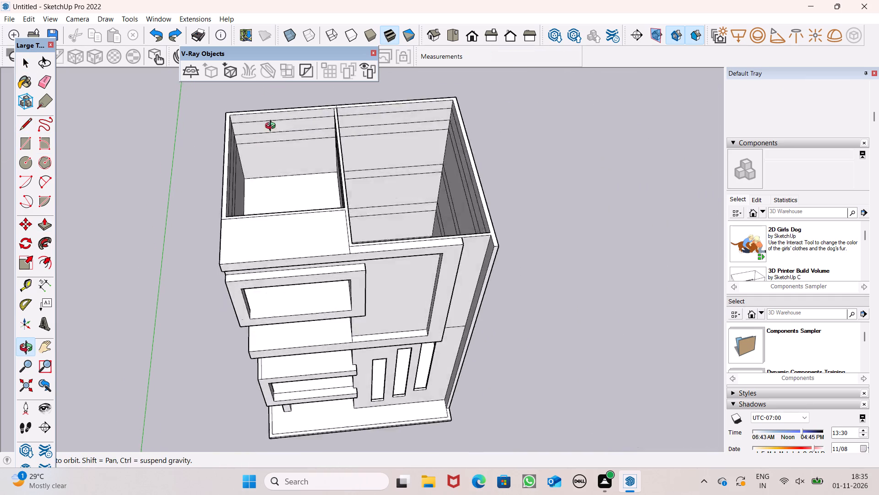
{"action": "middle_click_drag", "start_coordinate": [272, 127], "coordinate": [235, 115]}
{"action": "scroll", "coordinate": [246, 203], "scroll_direction": "down", "scroll_amount": 3}
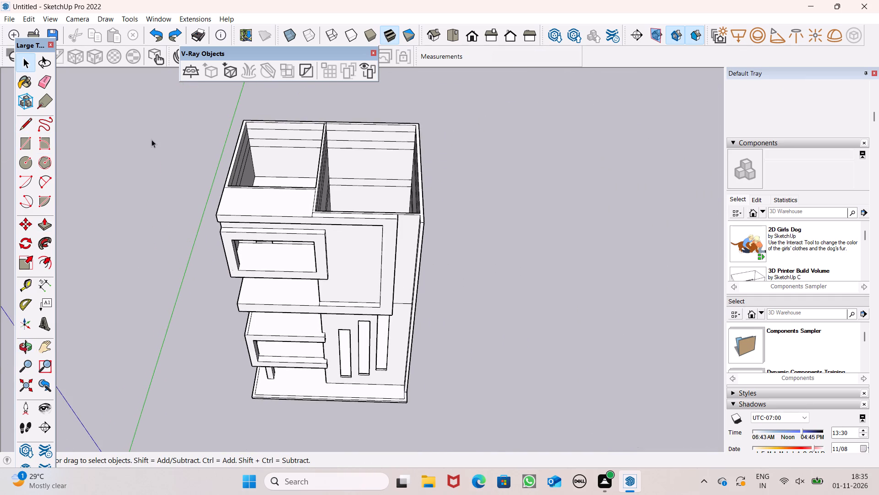
{"action": "scroll", "coordinate": [152, 128], "scroll_direction": "up", "scroll_amount": 8}
{"action": "left_click", "coordinate": [19, 129]}
{"action": "scroll", "coordinate": [279, 170], "scroll_direction": "down", "scroll_amount": 1}
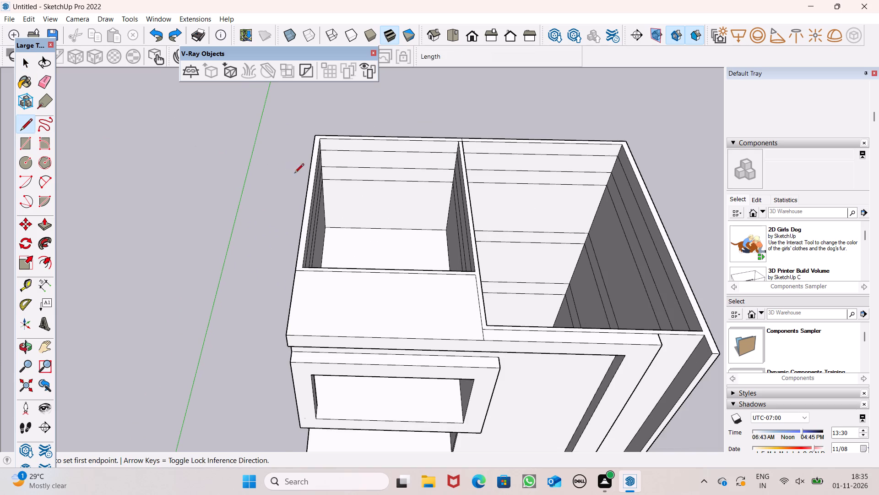
{"action": "scroll", "coordinate": [348, 157], "scroll_direction": "up", "scroll_amount": 2}
{"action": "left_click", "coordinate": [312, 136]}
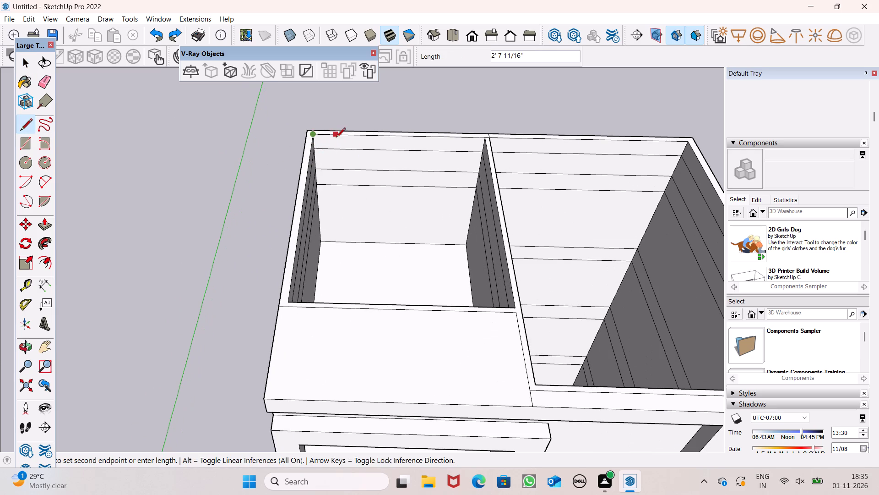
{"action": "left_click", "coordinate": [336, 138]}
{"action": "key", "text": "space"}
{"action": "scroll", "coordinate": [318, 156], "scroll_direction": "down", "scroll_amount": 5}
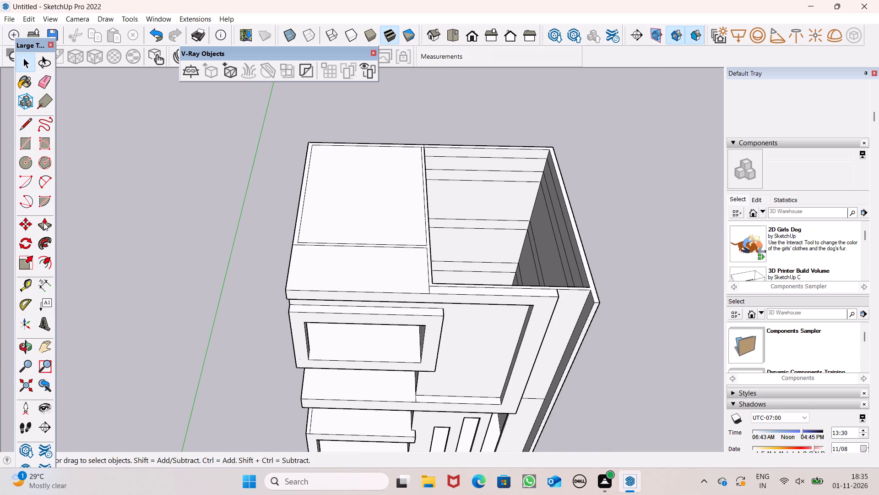
Push/Pull the roof face over the smaller shaft by 1' to form the roof slab, and check it from several angles.
{"action": "left_click", "coordinate": [42, 223]}
{"action": "scroll", "coordinate": [402, 216], "scroll_direction": "up", "scroll_amount": 5}
{"action": "left_click_drag", "start_coordinate": [373, 220], "coordinate": [376, 231]}
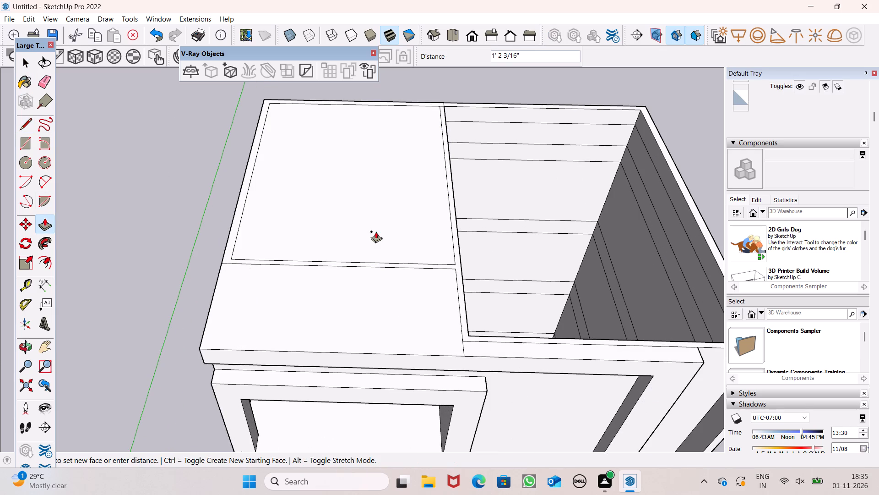
{"action": "left_click_drag", "start_coordinate": [376, 231], "coordinate": [376, 232]}
{"action": "type", "text": "1'"}
{"action": "key", "text": "Return"}
{"action": "scroll", "coordinate": [364, 201], "scroll_direction": "down", "scroll_amount": 6}
{"action": "middle_click_drag", "start_coordinate": [356, 255], "coordinate": [357, 27]}
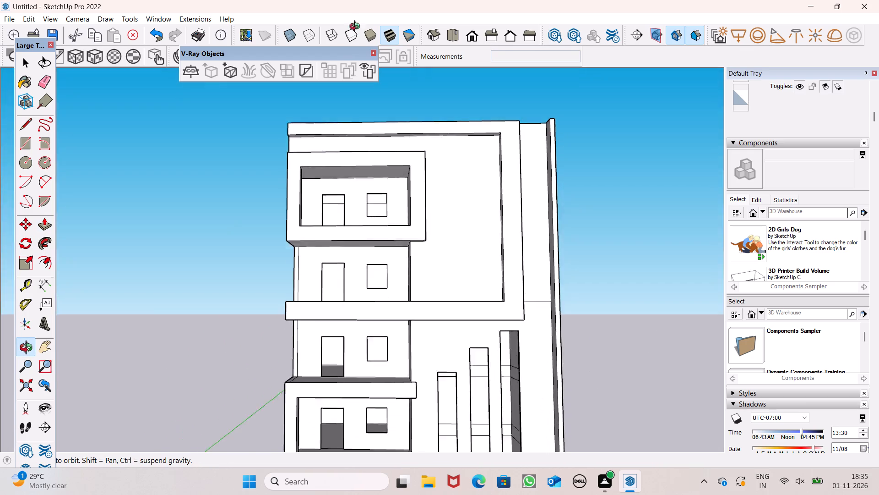
{"action": "middle_click_drag", "start_coordinate": [357, 27], "coordinate": [304, 385]}
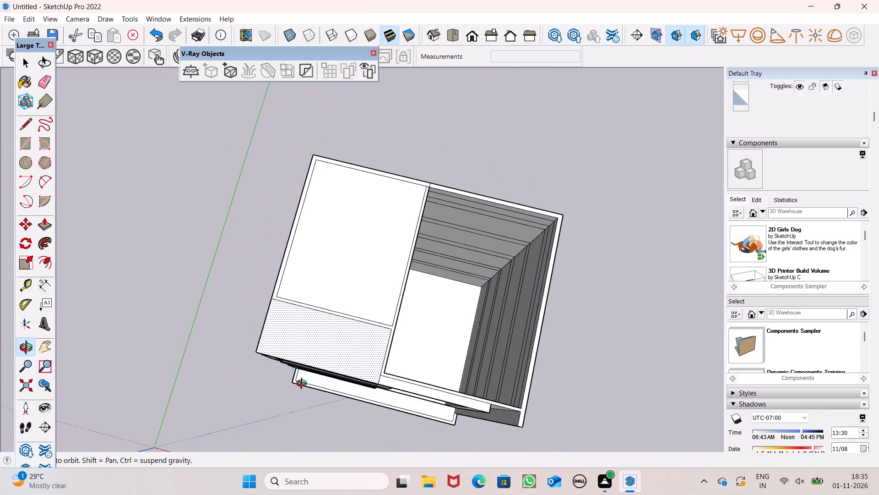
Erase the lowest horizontal edge lines on the inner wall between the open shaft and the roofed block.
{"action": "middle_click_drag", "start_coordinate": [304, 385], "coordinate": [366, 147]}
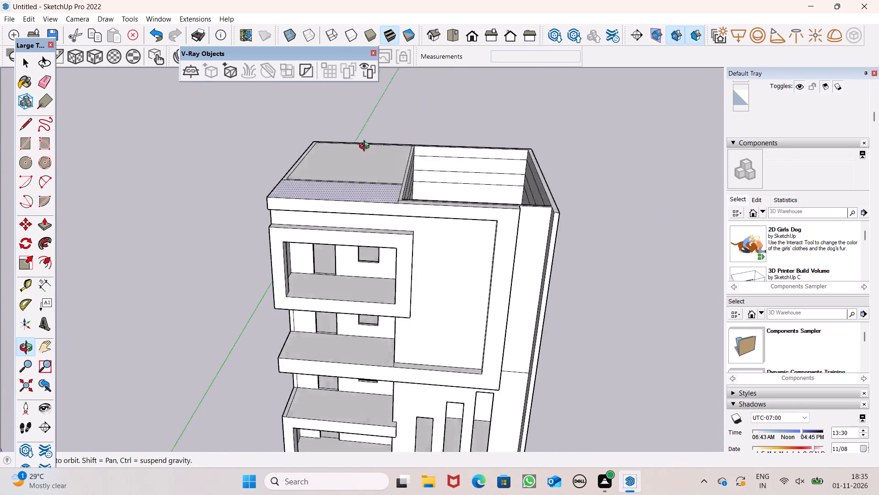
{"action": "middle_click_drag", "start_coordinate": [366, 147], "coordinate": [0, 379]}
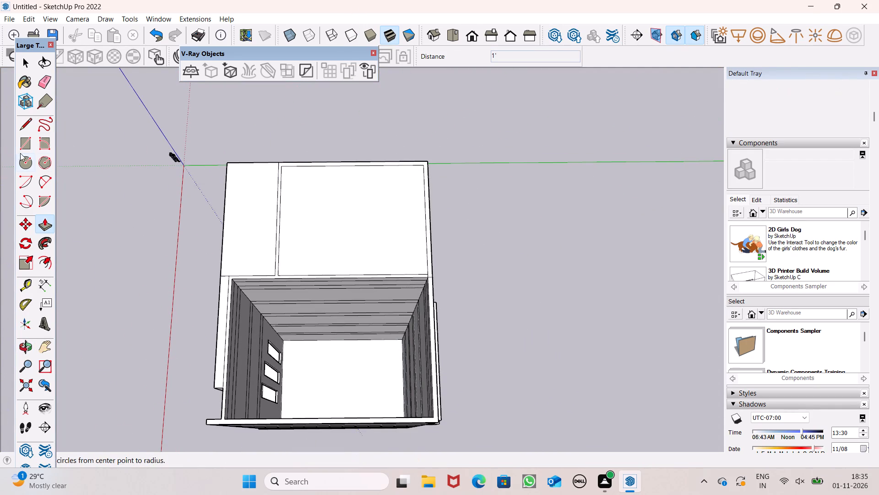
{"action": "left_click", "coordinate": [43, 85]}
{"action": "middle_click_drag", "start_coordinate": [303, 398], "coordinate": [334, 336]}
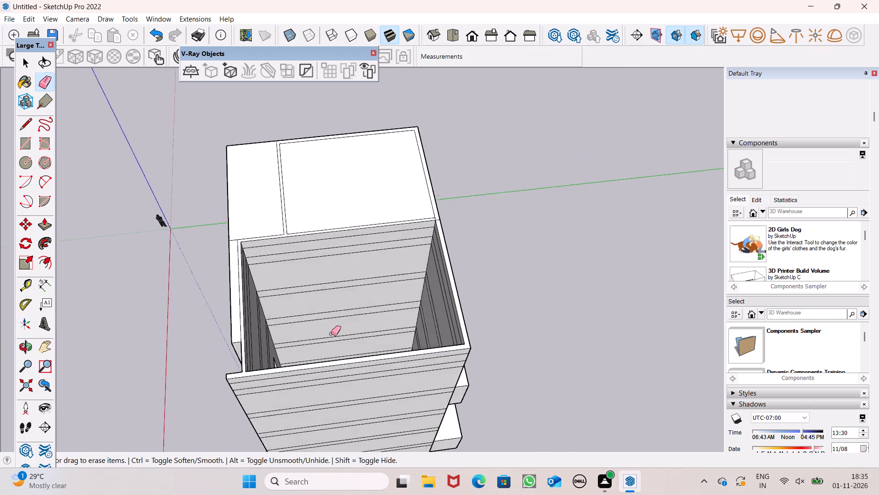
{"action": "scroll", "coordinate": [315, 349], "scroll_direction": "up", "scroll_amount": 8}
{"action": "scroll", "coordinate": [375, 222], "scroll_direction": "down", "scroll_amount": 15}
{"action": "scroll", "coordinate": [391, 170], "scroll_direction": "down", "scroll_amount": 7}
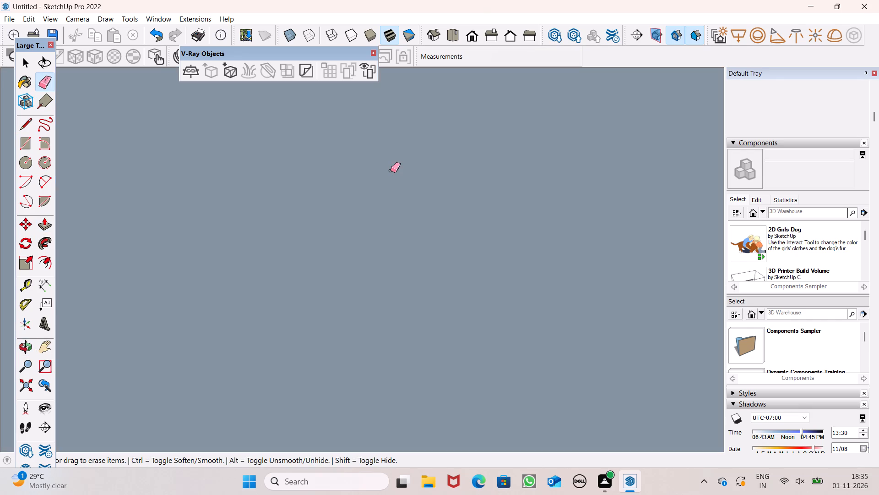
{"action": "left_click", "coordinate": [475, 41]}
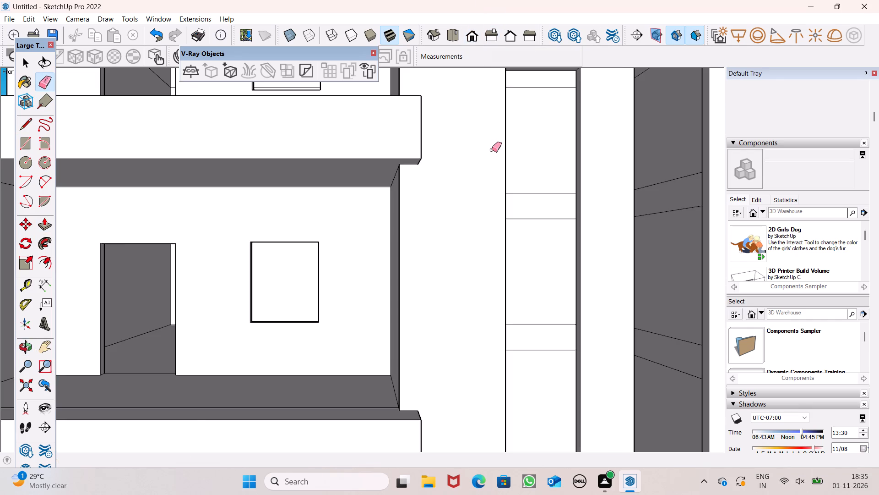
{"action": "scroll", "coordinate": [492, 151], "scroll_direction": "down", "scroll_amount": 12}
{"action": "middle_click_drag", "start_coordinate": [486, 200], "coordinate": [387, 302]}
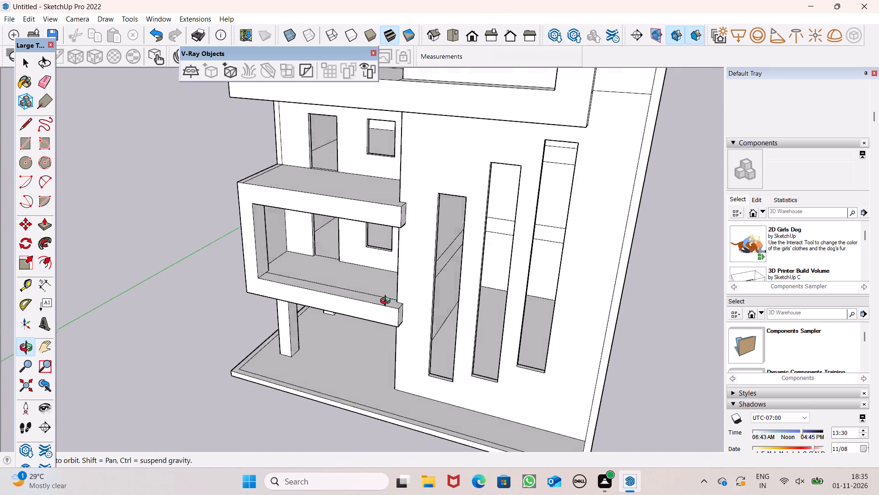
{"action": "middle_click_drag", "start_coordinate": [387, 302], "coordinate": [406, 273]}
{"action": "scroll", "coordinate": [420, 180], "scroll_direction": "down", "scroll_amount": 13}
{"action": "middle_click_drag", "start_coordinate": [470, 158], "coordinate": [331, 463]}
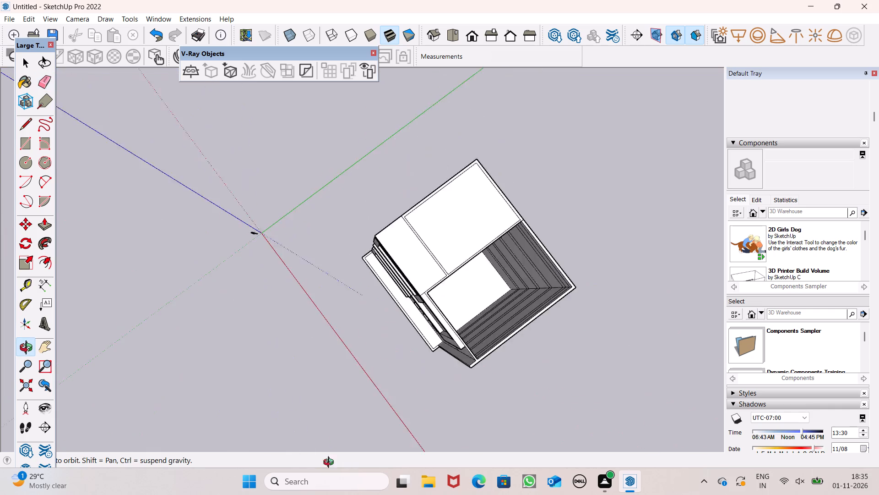
{"action": "middle_click_drag", "start_coordinate": [331, 463], "coordinate": [187, 389]}
{"action": "scroll", "coordinate": [396, 358], "scroll_direction": "up", "scroll_amount": 4}
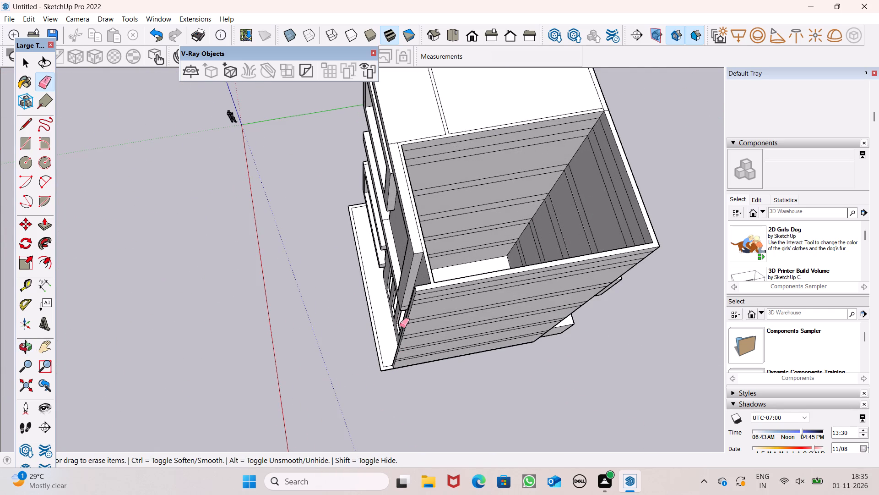
{"action": "scroll", "coordinate": [369, 297], "scroll_direction": "down", "scroll_amount": 2}
{"action": "middle_click_drag", "start_coordinate": [412, 306], "coordinate": [221, 277]}
{"action": "scroll", "coordinate": [355, 305], "scroll_direction": "up", "scroll_amount": 2}
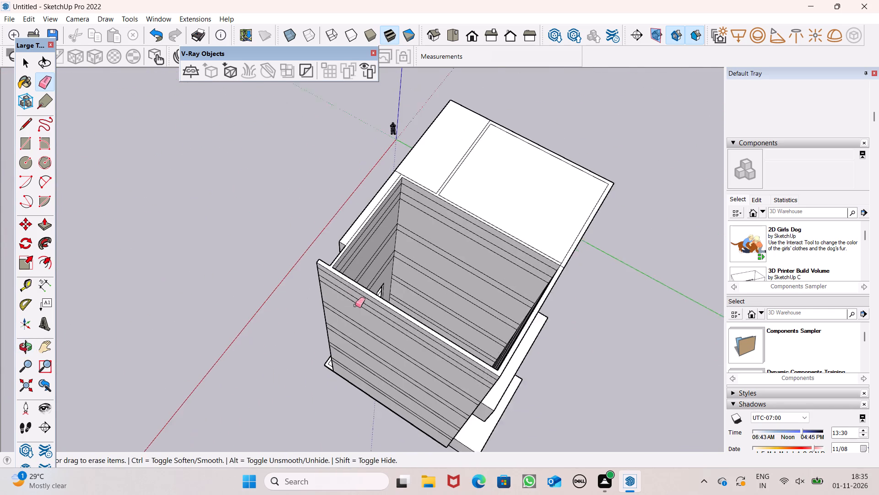
{"action": "scroll", "coordinate": [355, 305], "scroll_direction": "up", "scroll_amount": 4}
{"action": "middle_click_drag", "start_coordinate": [494, 324], "coordinate": [442, 341]}
{"action": "scroll", "coordinate": [424, 306], "scroll_direction": "up", "scroll_amount": 5}
{"action": "left_click_drag", "start_coordinate": [429, 279], "coordinate": [414, 314]}
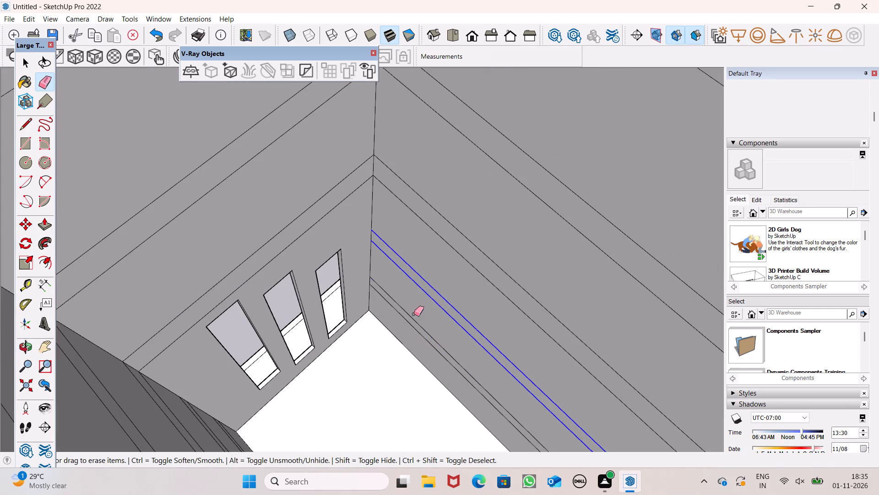
{"action": "left_click_drag", "start_coordinate": [414, 314], "coordinate": [406, 336]}
Erase the lowest horizontal edge lines on the inner face of the shaft's outer side wall.
{"action": "scroll", "coordinate": [438, 299], "scroll_direction": "down", "scroll_amount": 6}
{"action": "middle_click_drag", "start_coordinate": [503, 349], "coordinate": [281, 353]}
{"action": "scroll", "coordinate": [255, 330], "scroll_direction": "up", "scroll_amount": 3}
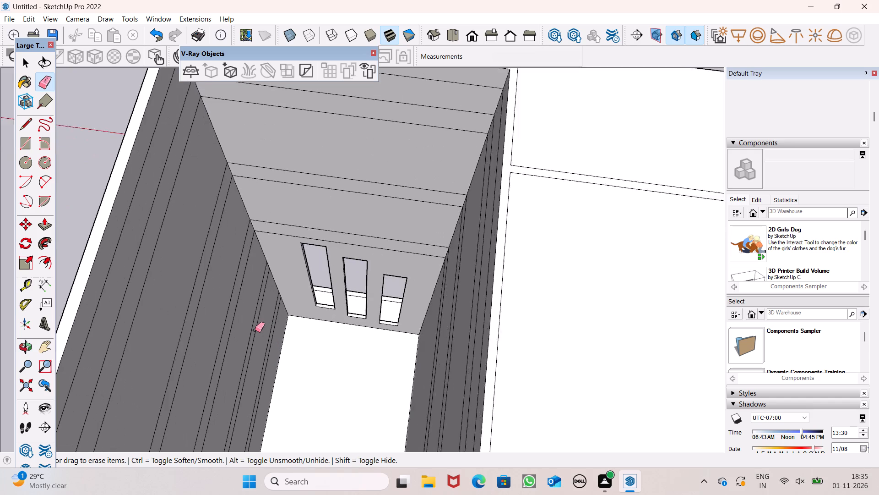
{"action": "scroll", "coordinate": [255, 330], "scroll_direction": "up", "scroll_amount": 2}
{"action": "left_click_drag", "start_coordinate": [242, 327], "coordinate": [279, 359]}
Erase the four lowest horizontal edge lines on the shaft's inner back wall.
{"action": "scroll", "coordinate": [351, 289], "scroll_direction": "down", "scroll_amount": 2}
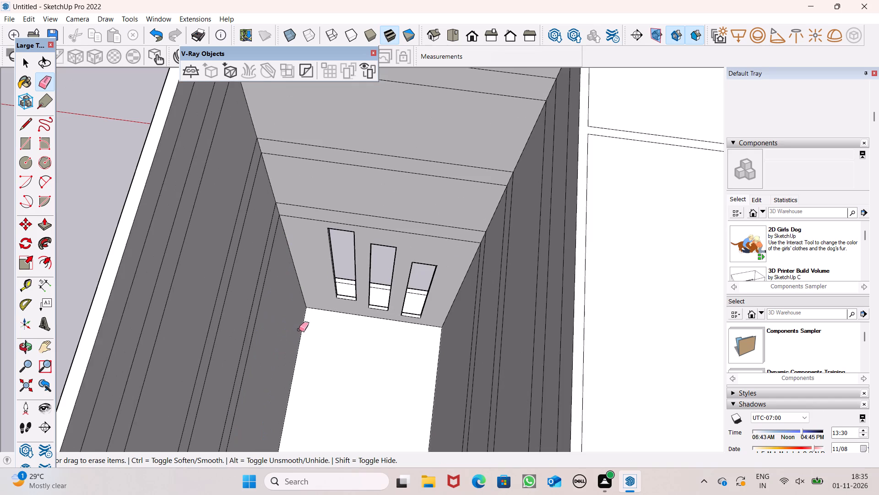
{"action": "middle_click_drag", "start_coordinate": [370, 366], "coordinate": [874, 368]}
{"action": "scroll", "coordinate": [384, 368], "scroll_direction": "down", "scroll_amount": 1}
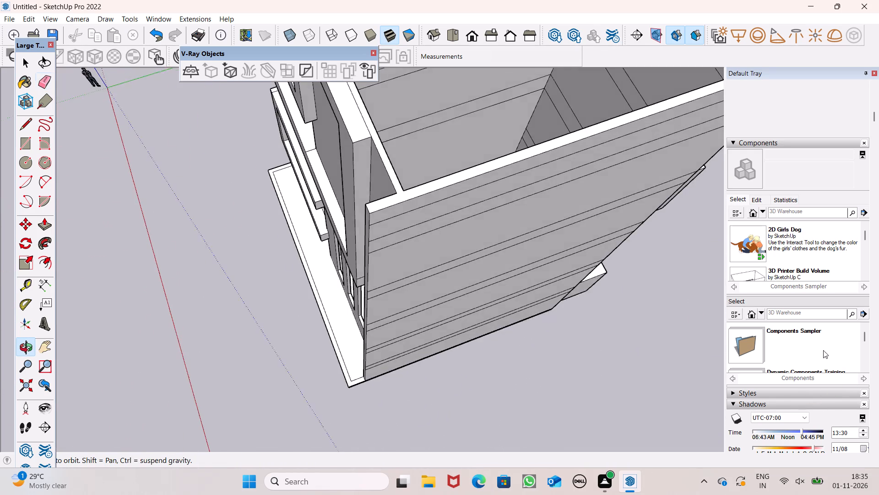
{"action": "scroll", "coordinate": [253, 203], "scroll_direction": "down", "scroll_amount": 4}
{"action": "middle_click_drag", "start_coordinate": [266, 234], "coordinate": [630, 293]}
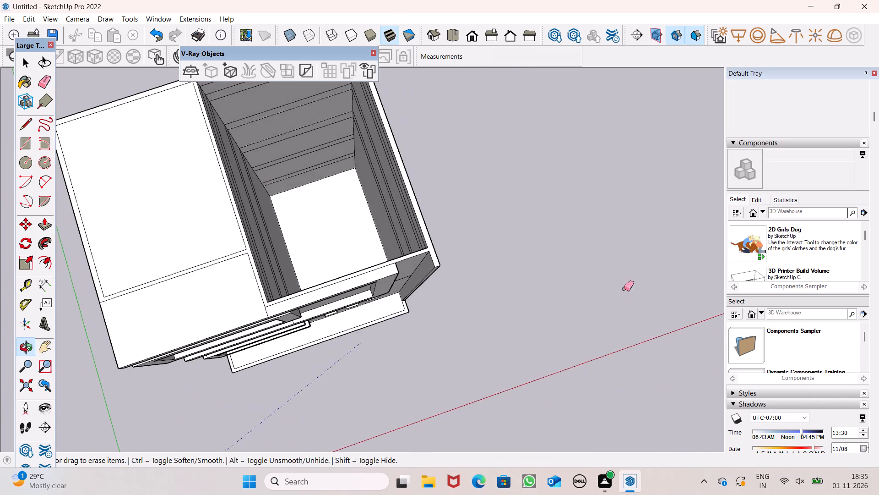
{"action": "scroll", "coordinate": [170, 171], "scroll_direction": "up", "scroll_amount": 8}
{"action": "left_click_drag", "start_coordinate": [342, 157], "coordinate": [350, 190]}
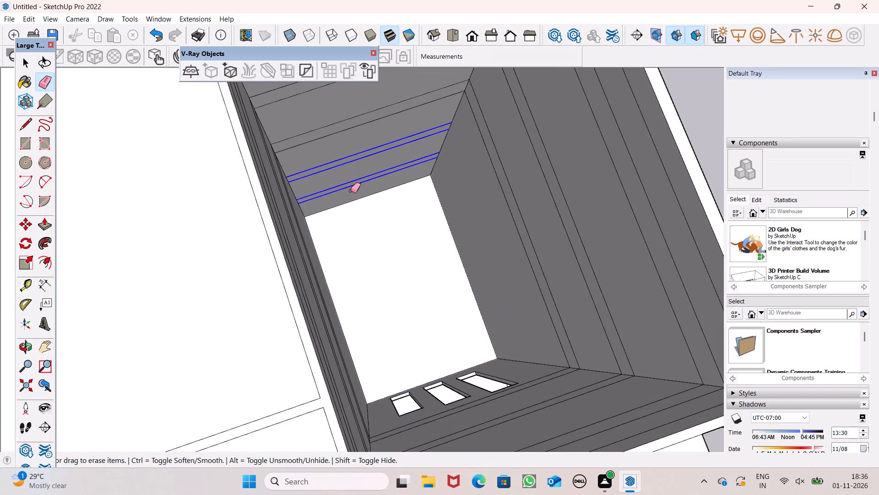
{"action": "scroll", "coordinate": [329, 176], "scroll_direction": "down", "scroll_amount": 3}
{"action": "middle_click_drag", "start_coordinate": [355, 230], "coordinate": [298, 188]}
{"action": "left_click_drag", "start_coordinate": [355, 230], "coordinate": [311, 182]}
{"action": "key", "text": "space"}
Examine the open shaft's interior walls and the front of the building from above.
{"action": "scroll", "coordinate": [338, 249], "scroll_direction": "down", "scroll_amount": 5}
{"action": "middle_click_drag", "start_coordinate": [341, 238], "coordinate": [329, 173]}
{"action": "scroll", "coordinate": [343, 188], "scroll_direction": "down", "scroll_amount": 7}
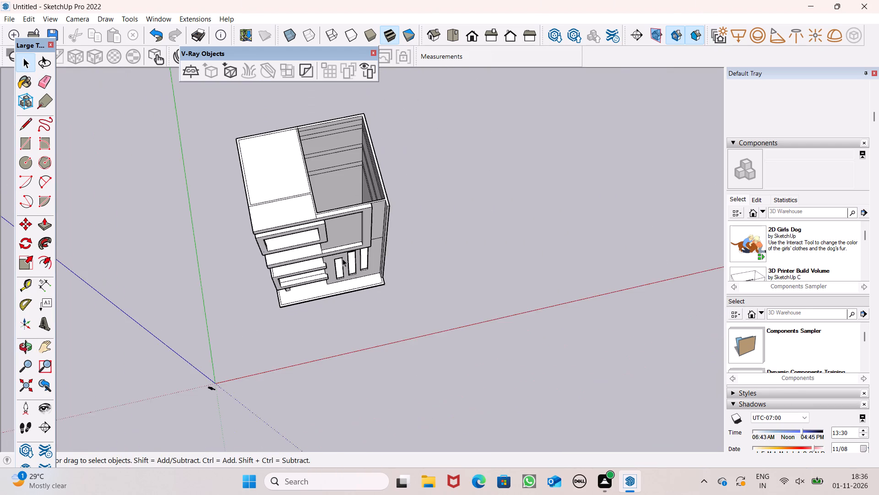
{"action": "scroll", "coordinate": [336, 207], "scroll_direction": "up", "scroll_amount": 7}
{"action": "scroll", "coordinate": [482, 375], "scroll_direction": "down", "scroll_amount": 6}
{"action": "scroll", "coordinate": [408, 339], "scroll_direction": "up", "scroll_amount": 4}
{"action": "scroll", "coordinate": [482, 475], "scroll_direction": "down", "scroll_amount": 4}
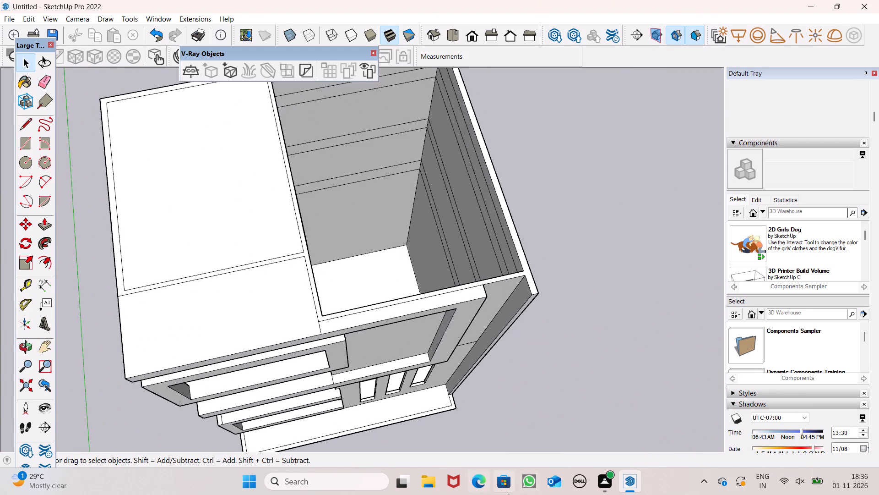
{"action": "scroll", "coordinate": [509, 494], "scroll_direction": "down", "scroll_amount": 2}
{"action": "scroll", "coordinate": [537, 242], "scroll_direction": "down", "scroll_amount": 1}
{"action": "scroll", "coordinate": [497, 287], "scroll_direction": "down", "scroll_amount": 6}
{"action": "middle_click_drag", "start_coordinate": [539, 343], "coordinate": [485, 342]}
{"action": "scroll", "coordinate": [447, 170], "scroll_direction": "up", "scroll_amount": 1}
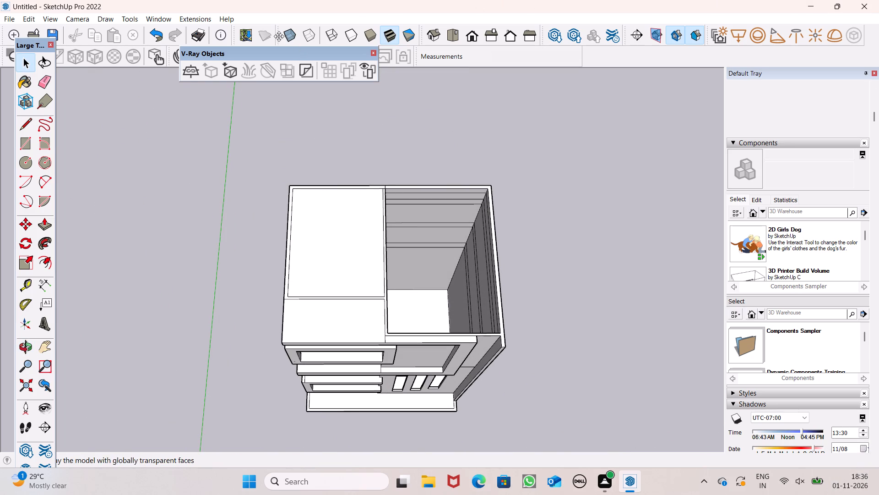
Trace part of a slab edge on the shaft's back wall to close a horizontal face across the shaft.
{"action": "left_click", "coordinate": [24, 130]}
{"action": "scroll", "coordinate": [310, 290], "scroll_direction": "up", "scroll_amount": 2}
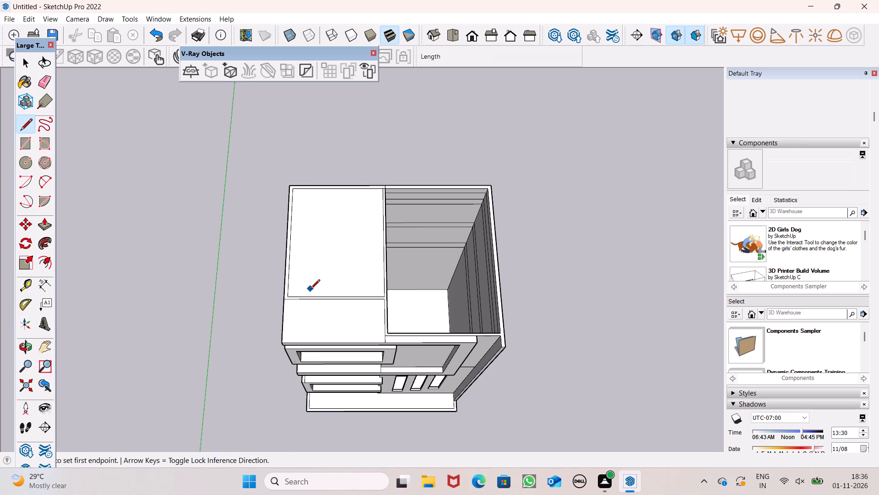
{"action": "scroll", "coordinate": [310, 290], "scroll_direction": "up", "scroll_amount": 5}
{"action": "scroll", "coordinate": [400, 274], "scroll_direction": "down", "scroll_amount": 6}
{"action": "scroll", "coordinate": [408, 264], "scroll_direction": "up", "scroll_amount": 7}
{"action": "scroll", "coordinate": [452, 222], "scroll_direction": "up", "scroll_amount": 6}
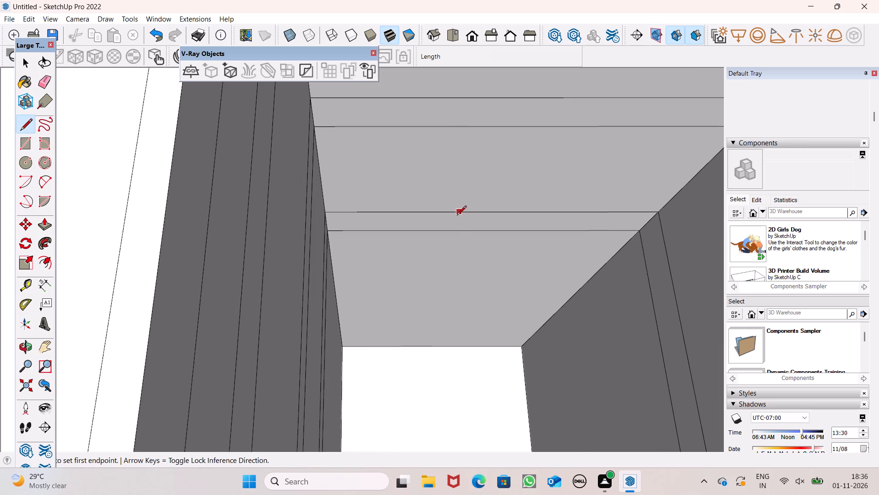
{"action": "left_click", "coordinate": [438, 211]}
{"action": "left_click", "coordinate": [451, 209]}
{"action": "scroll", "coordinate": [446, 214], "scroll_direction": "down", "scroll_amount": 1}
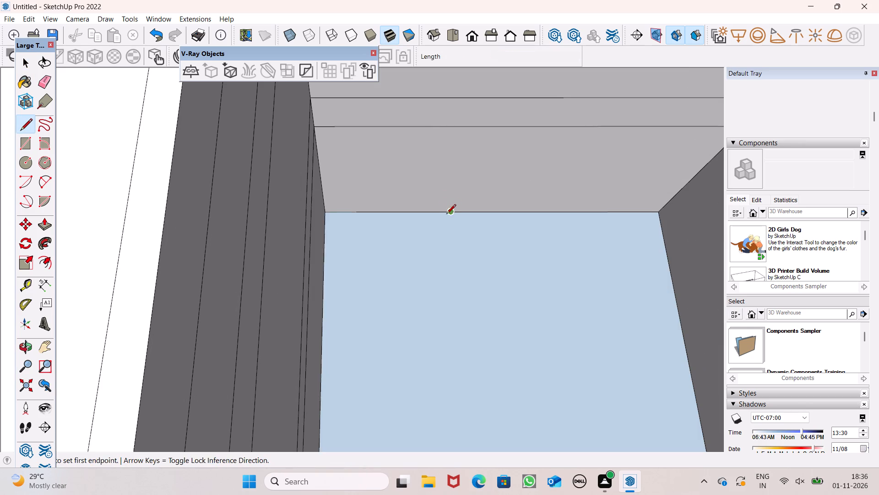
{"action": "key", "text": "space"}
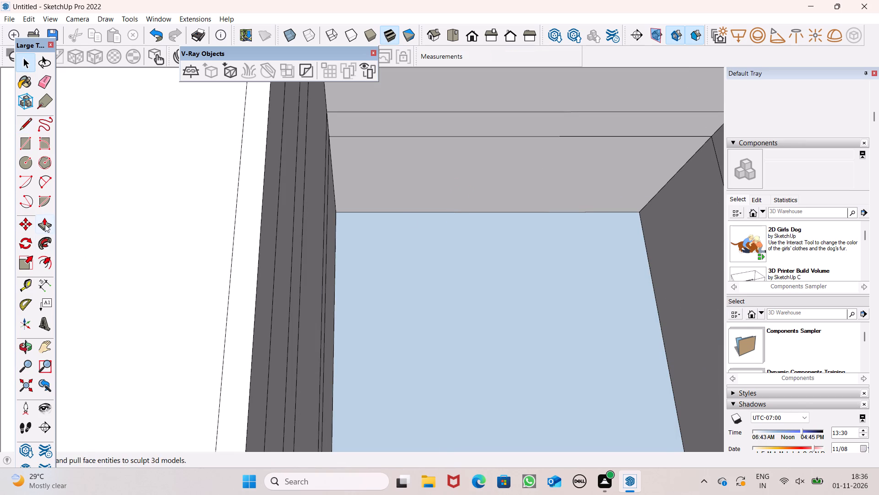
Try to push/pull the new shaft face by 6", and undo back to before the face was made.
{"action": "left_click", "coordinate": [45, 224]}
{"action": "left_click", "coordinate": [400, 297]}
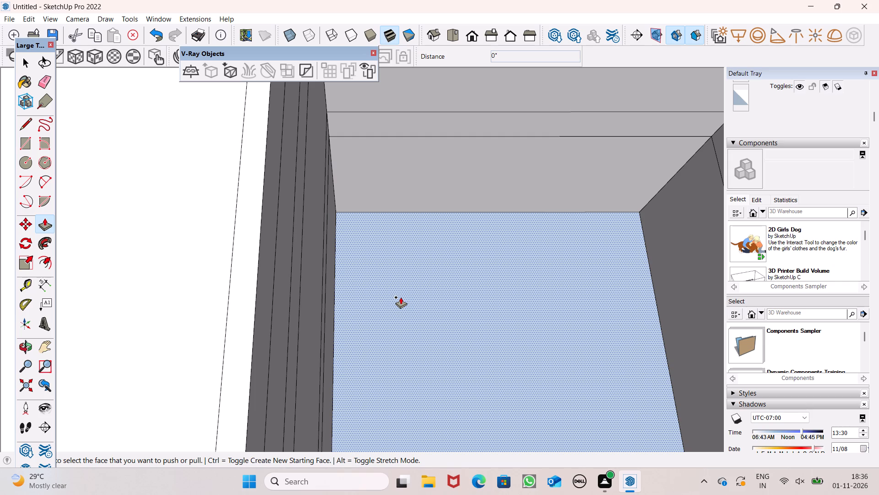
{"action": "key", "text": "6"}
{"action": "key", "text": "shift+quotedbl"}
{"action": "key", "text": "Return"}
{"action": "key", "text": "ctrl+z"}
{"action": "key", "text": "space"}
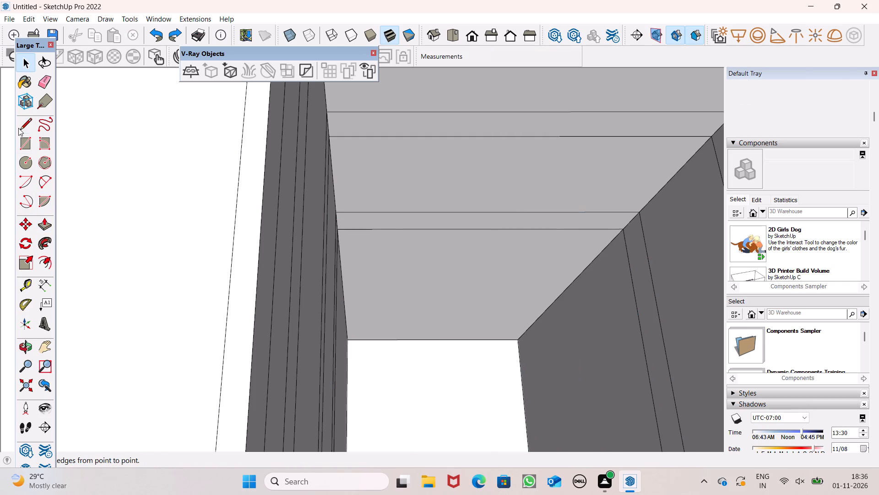
Retrace a short stretch of the same slab edge on the back wall to form the face across the shaft.
{"action": "left_click", "coordinate": [20, 126]}
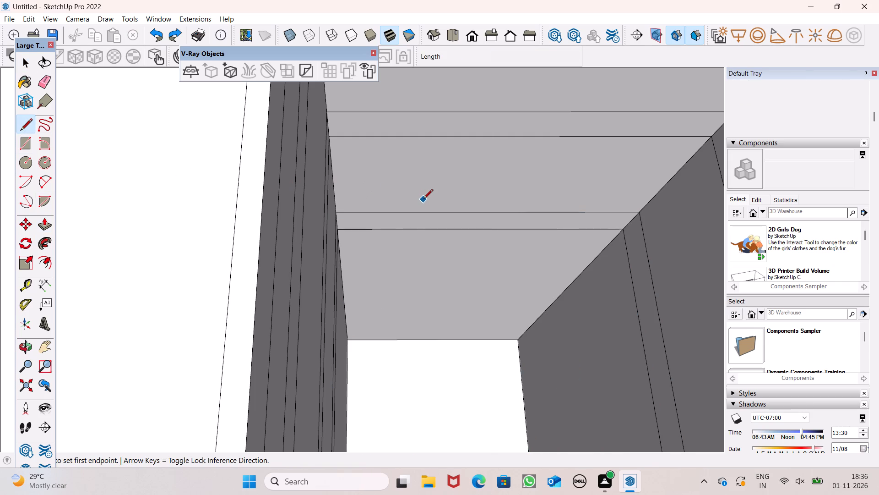
{"action": "left_click", "coordinate": [376, 211]}
{"action": "left_click", "coordinate": [394, 211]}
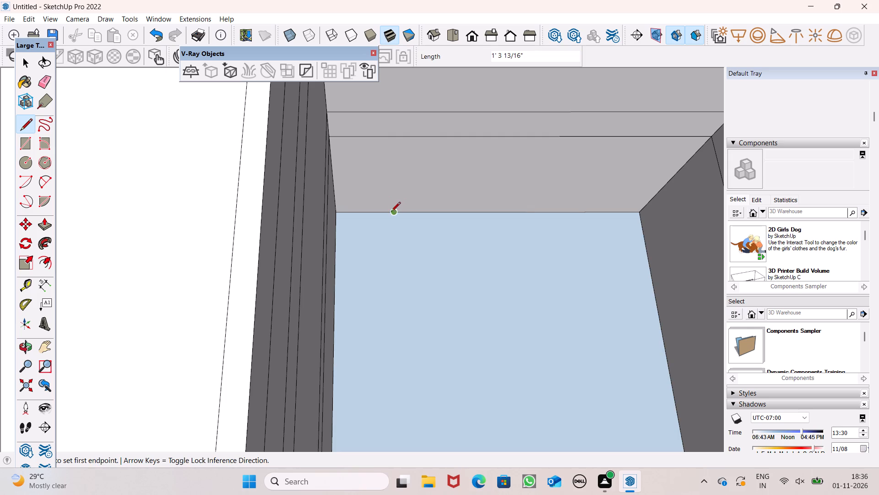
{"action": "key", "text": "space"}
Push/pull the horizontal face inside the shaft by 6" to make a floor slab.
{"action": "left_click", "coordinate": [38, 221]}
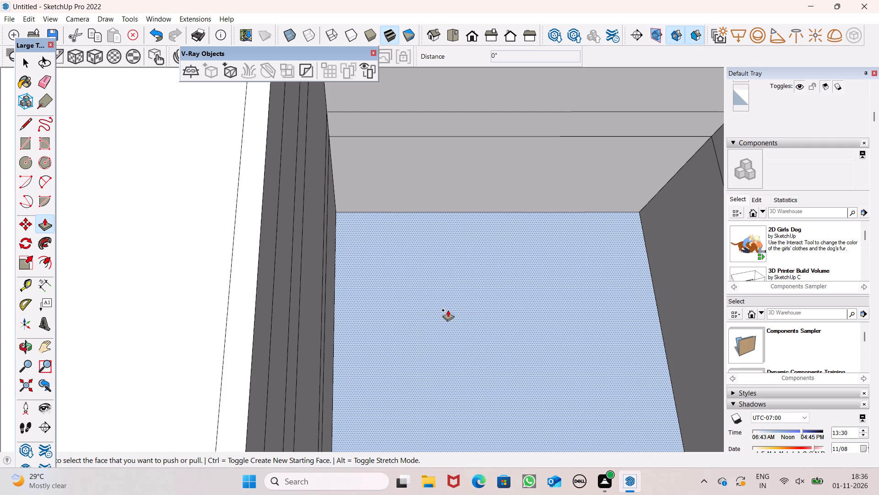
{"action": "left_click", "coordinate": [448, 310]}
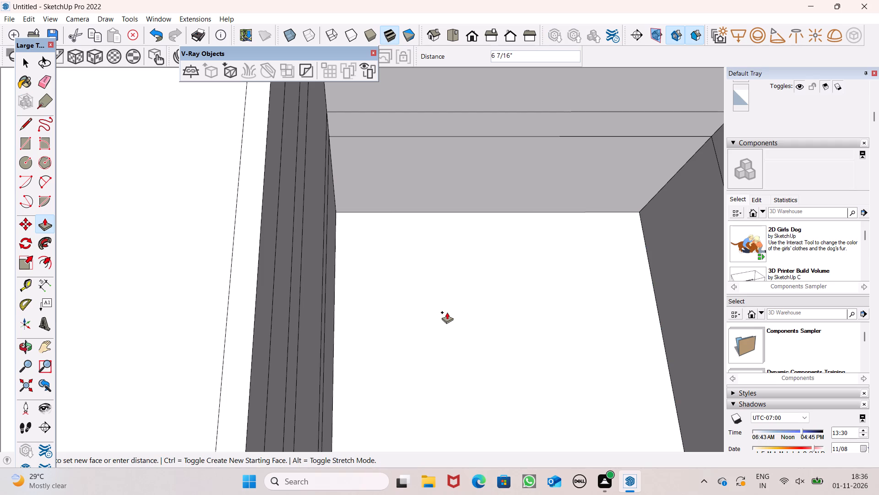
{"action": "key", "text": "6"}
{"action": "key", "text": "shift+quotedbl"}
{"action": "key", "text": "Return"}
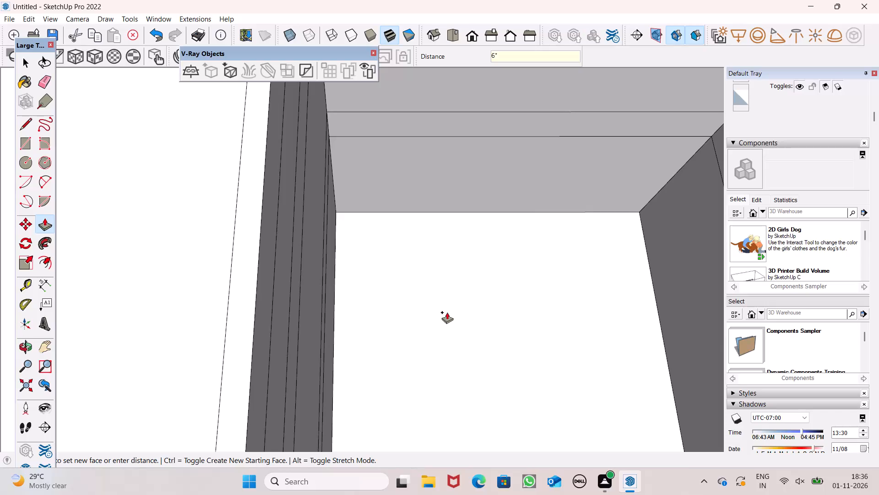
{"action": "key", "text": "space"}
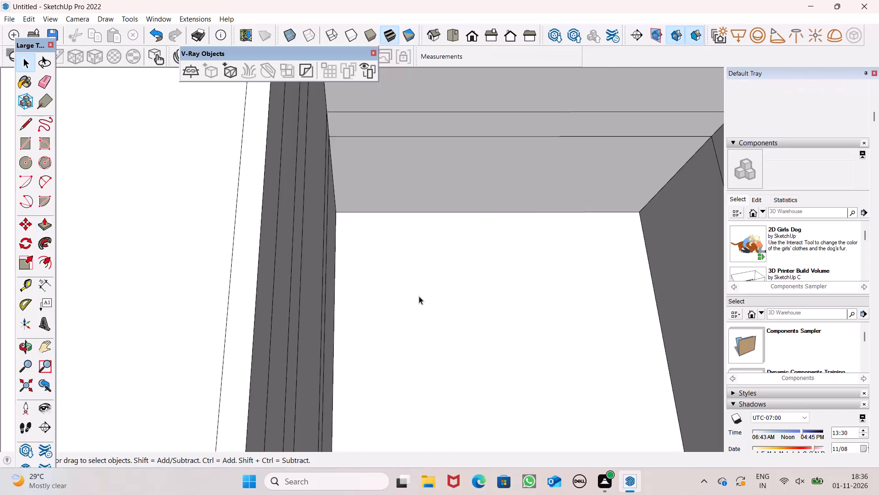
Trace about 1' 4 9/16" of the next slab edge on the shaft's back wall to form a horizontal face across it.
{"action": "scroll", "coordinate": [380, 287], "scroll_direction": "down", "scroll_amount": 8}
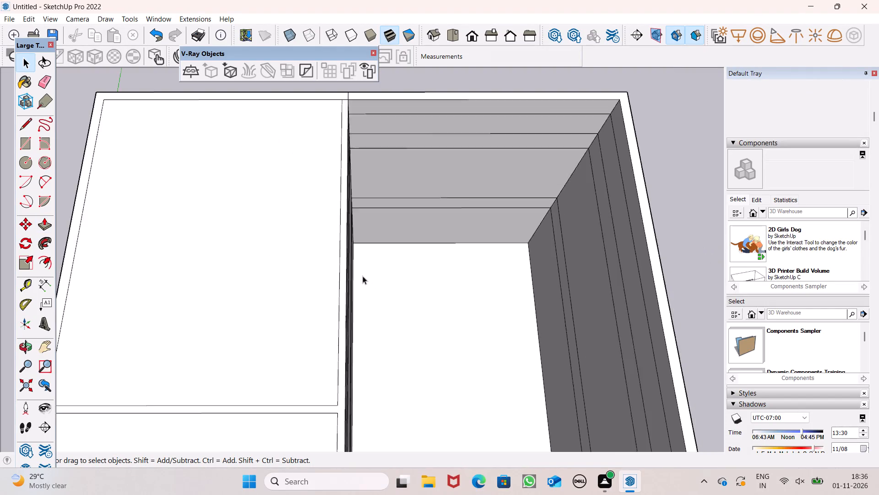
{"action": "scroll", "coordinate": [363, 276], "scroll_direction": "down", "scroll_amount": 3}
{"action": "middle_click_drag", "start_coordinate": [368, 308], "coordinate": [347, 228]}
{"action": "scroll", "coordinate": [308, 151], "scroll_direction": "up", "scroll_amount": 1}
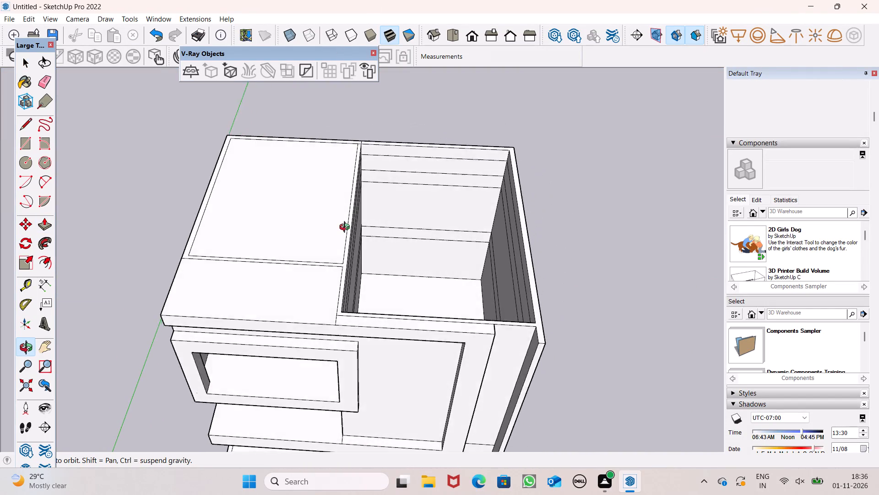
{"action": "middle_click_drag", "start_coordinate": [347, 228], "coordinate": [344, 243]}
{"action": "left_click", "coordinate": [29, 122]}
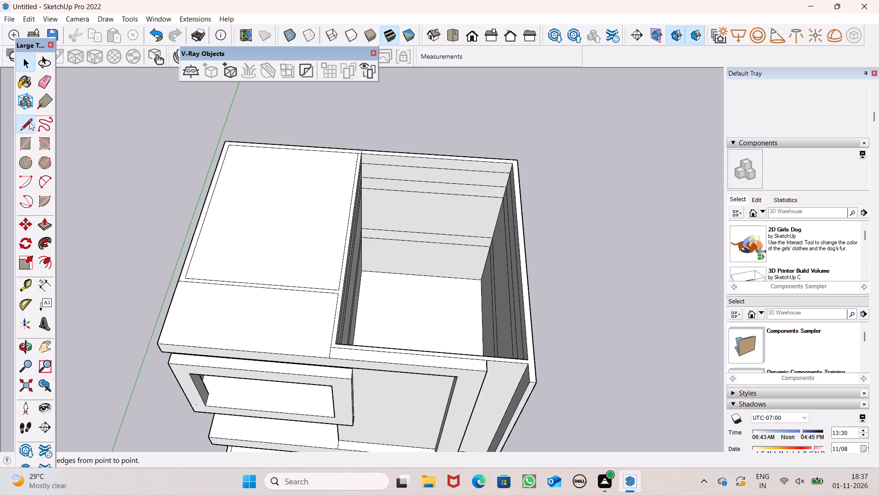
{"action": "scroll", "coordinate": [361, 236], "scroll_direction": "up", "scroll_amount": 5}
{"action": "left_click", "coordinate": [372, 225]}
{"action": "left_click", "coordinate": [385, 225]}
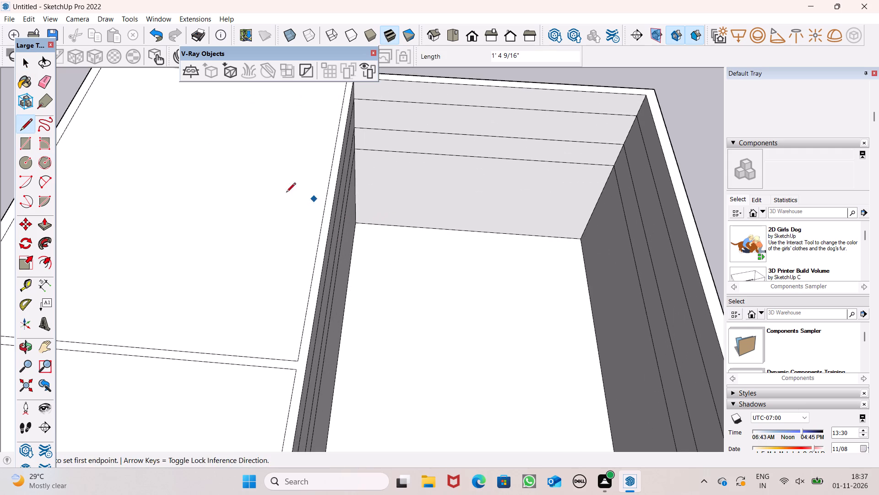
Push/pull the new horizontal face inside the shaft by 6" to make a floor slab.
{"action": "left_click_drag", "start_coordinate": [43, 224], "coordinate": [52, 225]}
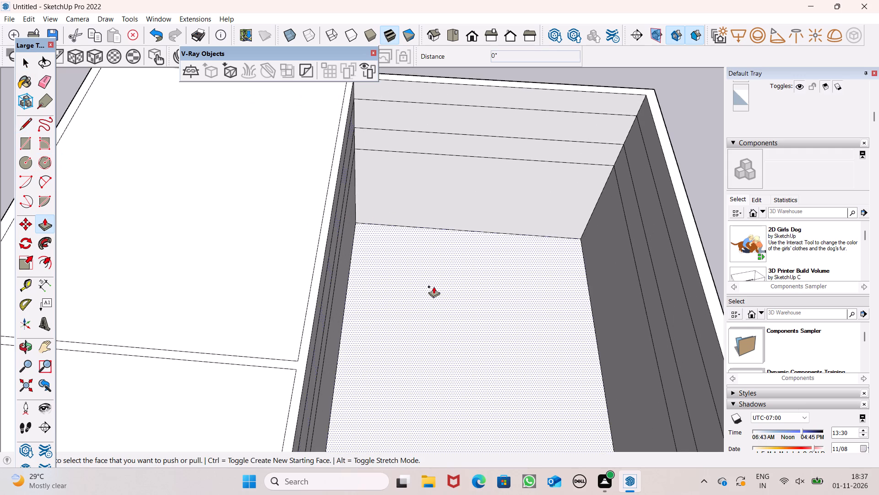
{"action": "left_click", "coordinate": [434, 286]}
{"action": "type", "text": "6\""}
{"action": "key", "text": "Return"}
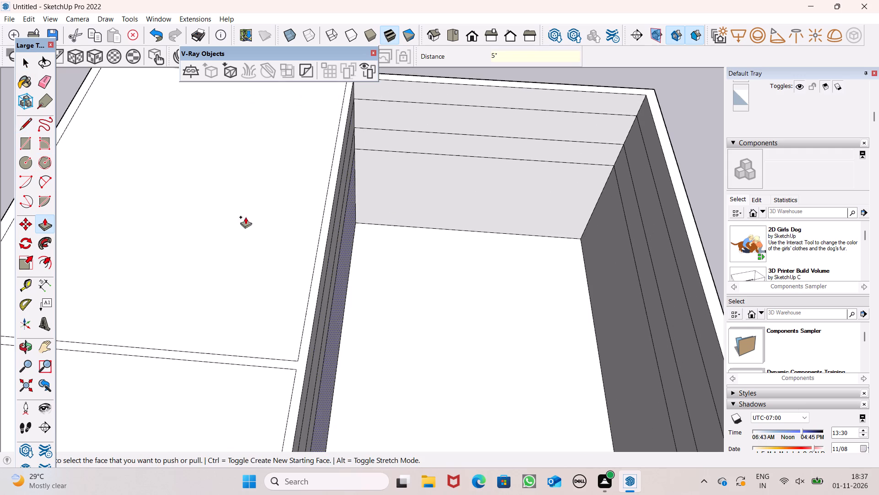
Erase the leftover horizontal lines on the shaft's side wall that adjoins the enclosed roof area.
{"action": "scroll", "coordinate": [172, 191], "scroll_direction": "down", "scroll_amount": 1}
{"action": "scroll", "coordinate": [217, 187], "scroll_direction": "down", "scroll_amount": 6}
{"action": "middle_click_drag", "start_coordinate": [298, 282], "coordinate": [332, 148]}
{"action": "scroll", "coordinate": [346, 187], "scroll_direction": "down", "scroll_amount": 7}
{"action": "middle_click_drag", "start_coordinate": [362, 213], "coordinate": [358, 111]}
{"action": "scroll", "coordinate": [362, 213], "scroll_direction": "up", "scroll_amount": 1}
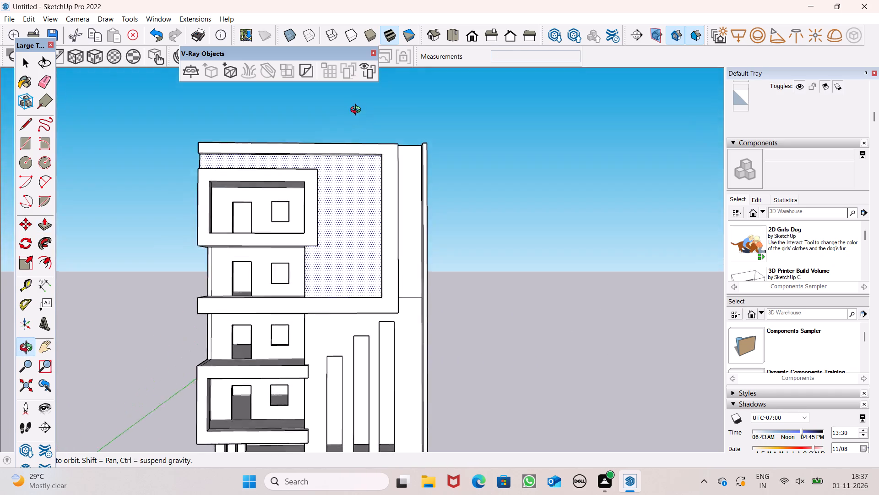
{"action": "middle_click_drag", "start_coordinate": [358, 111], "coordinate": [346, 334]}
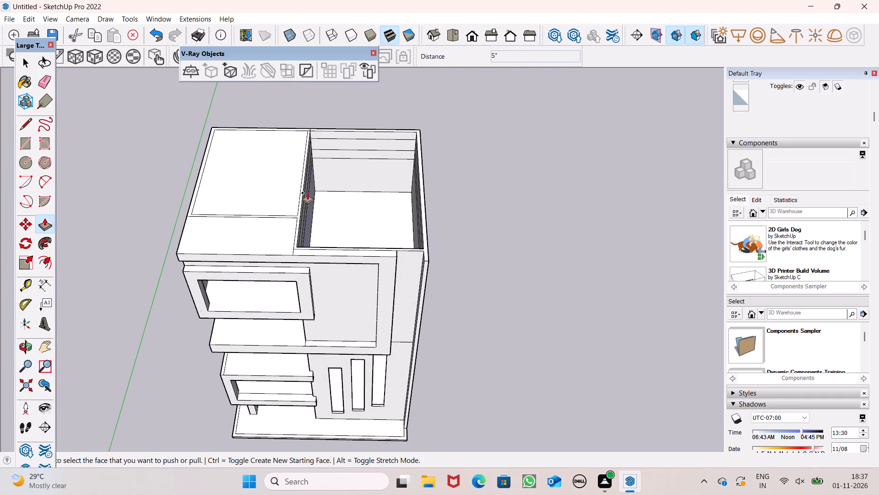
{"action": "left_click", "coordinate": [45, 87]}
{"action": "scroll", "coordinate": [256, 165], "scroll_direction": "up", "scroll_amount": 5}
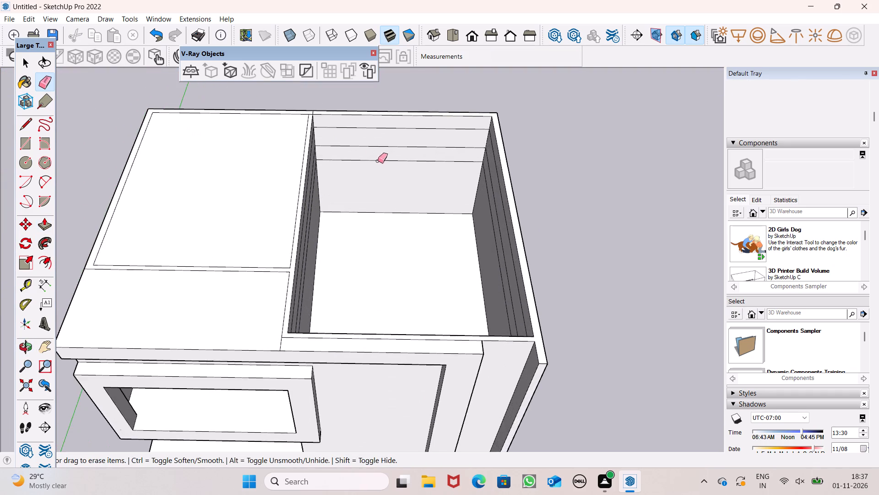
{"action": "middle_click_drag", "start_coordinate": [378, 169], "coordinate": [248, 165]}
{"action": "scroll", "coordinate": [281, 208], "scroll_direction": "up", "scroll_amount": 5}
{"action": "left_click_drag", "start_coordinate": [260, 220], "coordinate": [271, 237]}
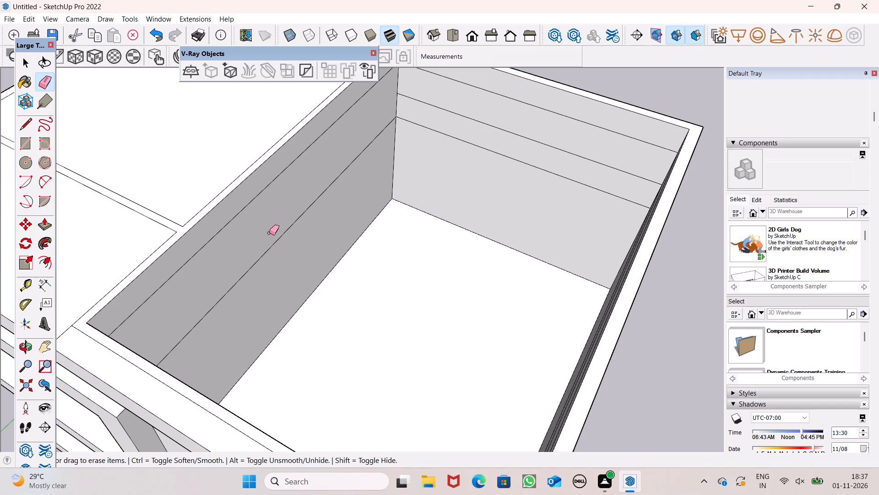
{"action": "left_click_drag", "start_coordinate": [250, 203], "coordinate": [279, 249]}
Erase the three leftover horizontal lines on the shaft's back wall above the new slab.
{"action": "scroll", "coordinate": [298, 207], "scroll_direction": "down", "scroll_amount": 4}
{"action": "middle_click_drag", "start_coordinate": [305, 211], "coordinate": [360, 175]}
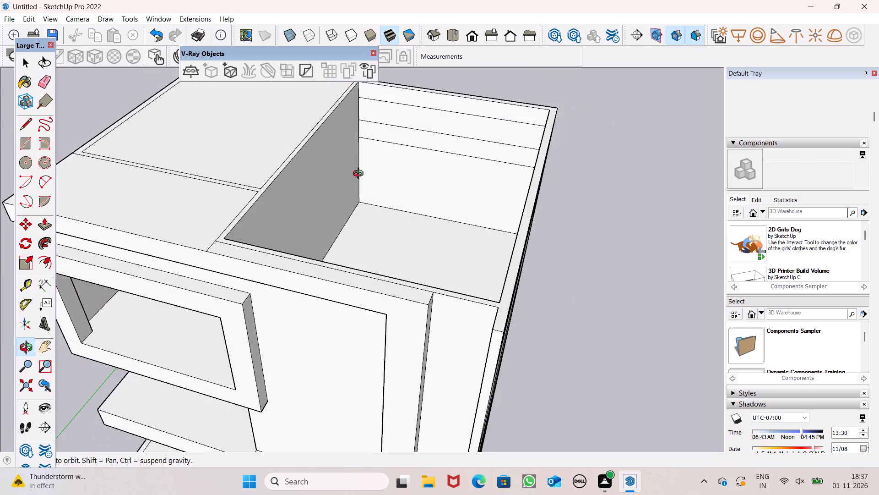
{"action": "middle_click_drag", "start_coordinate": [360, 175], "coordinate": [361, 175]}
{"action": "scroll", "coordinate": [380, 214], "scroll_direction": "down", "scroll_amount": 1}
{"action": "left_click_drag", "start_coordinate": [413, 114], "coordinate": [409, 157]}
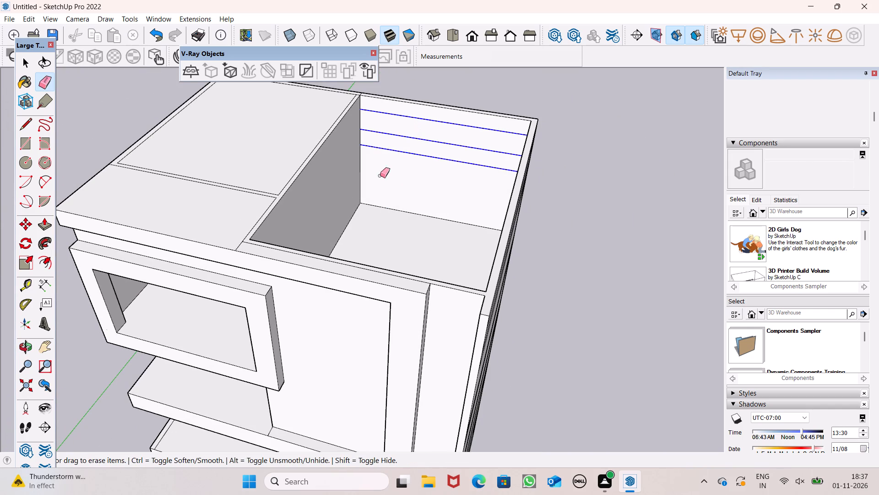
Erase the leftover horizontal lines on the inside of the shaft's outer side wall.
{"action": "middle_click_drag", "start_coordinate": [352, 187], "coordinate": [542, 165]}
{"action": "scroll", "coordinate": [543, 159], "scroll_direction": "up", "scroll_amount": 5}
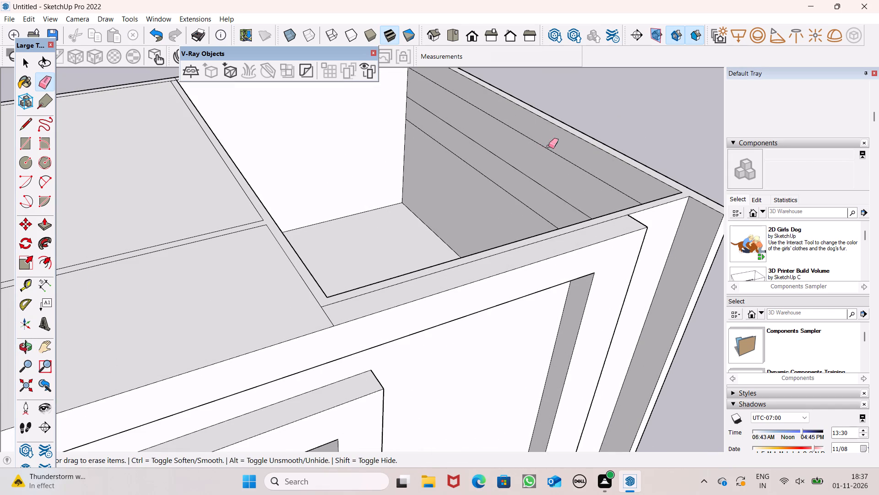
{"action": "left_click_drag", "start_coordinate": [550, 143], "coordinate": [519, 212]}
Erase the leftover horizontal lines on the inside of the shaft's front wall.
{"action": "scroll", "coordinate": [489, 171], "scroll_direction": "down", "scroll_amount": 7}
{"action": "middle_click_drag", "start_coordinate": [561, 225], "coordinate": [61, 287]}
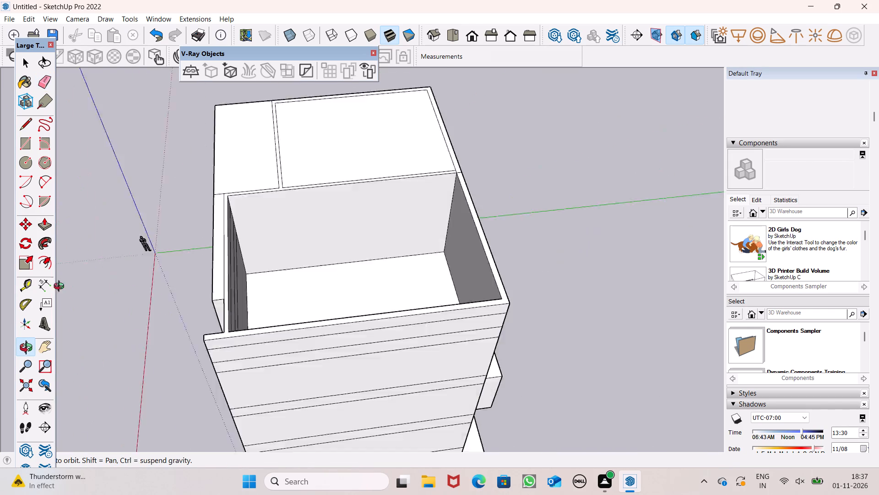
{"action": "middle_click_drag", "start_coordinate": [61, 287], "coordinate": [136, 247]}
{"action": "middle_click_drag", "start_coordinate": [409, 183], "coordinate": [76, 231]}
{"action": "scroll", "coordinate": [132, 115], "scroll_direction": "up", "scroll_amount": 7}
{"action": "left_click_drag", "start_coordinate": [190, 147], "coordinate": [202, 213]}
{"action": "scroll", "coordinate": [231, 193], "scroll_direction": "down", "scroll_amount": 2}
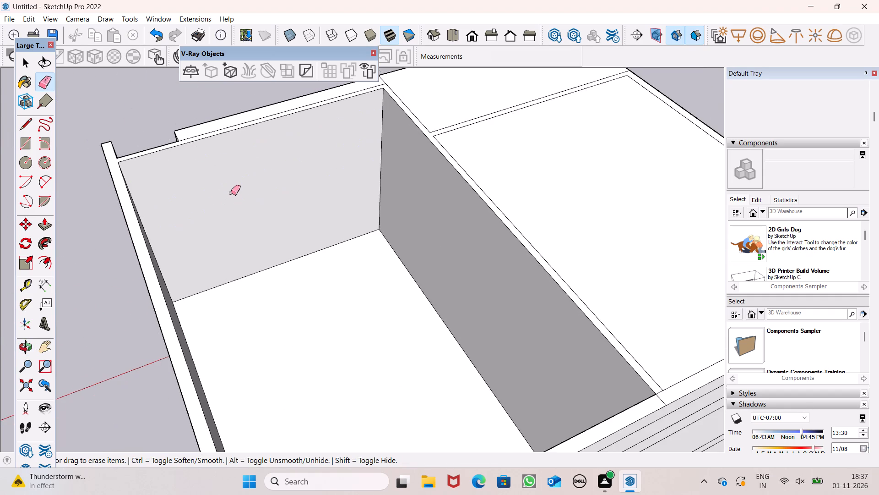
Trace about 6" of the shaft's top inner back edge, starting at the partition corner, to close the opening with a roof face.
{"action": "middle_click_drag", "start_coordinate": [221, 194], "coordinate": [492, 159]}
{"action": "scroll", "coordinate": [353, 150], "scroll_direction": "down", "scroll_amount": 4}
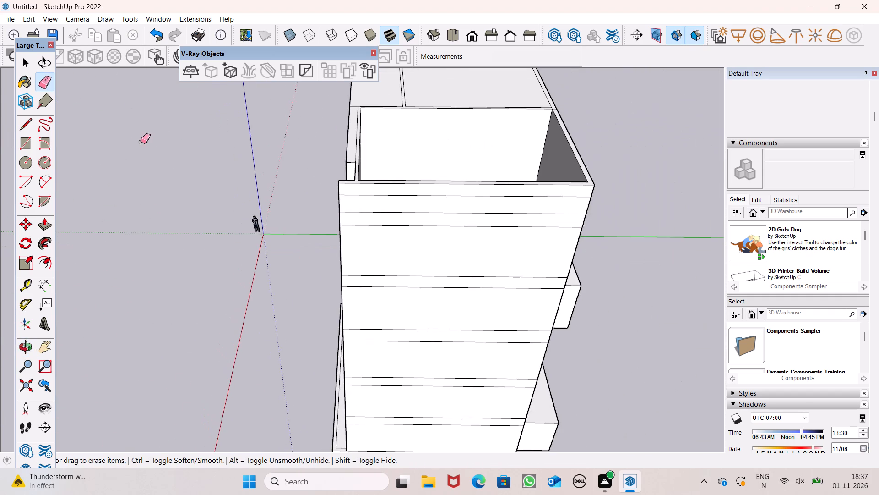
{"action": "middle_click_drag", "start_coordinate": [139, 142], "coordinate": [596, 203]}
{"action": "middle_click_drag", "start_coordinate": [594, 205], "coordinate": [567, 223]}
{"action": "middle_click_drag", "start_coordinate": [564, 226], "coordinate": [559, 247]}
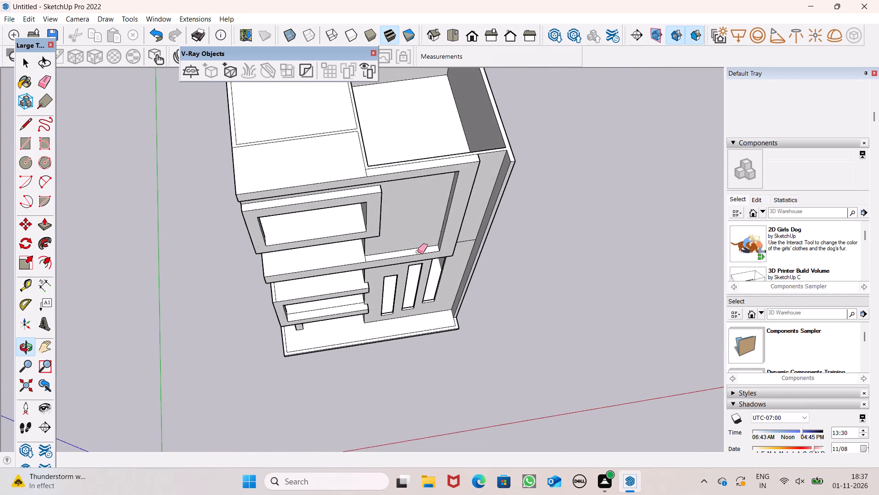
{"action": "scroll", "coordinate": [377, 314], "scroll_direction": "down", "scroll_amount": 6}
{"action": "scroll", "coordinate": [380, 194], "scroll_direction": "up", "scroll_amount": 10}
{"action": "middle_click_drag", "start_coordinate": [510, 216], "coordinate": [475, 258]}
{"action": "scroll", "coordinate": [510, 216], "scroll_direction": "up", "scroll_amount": 1}
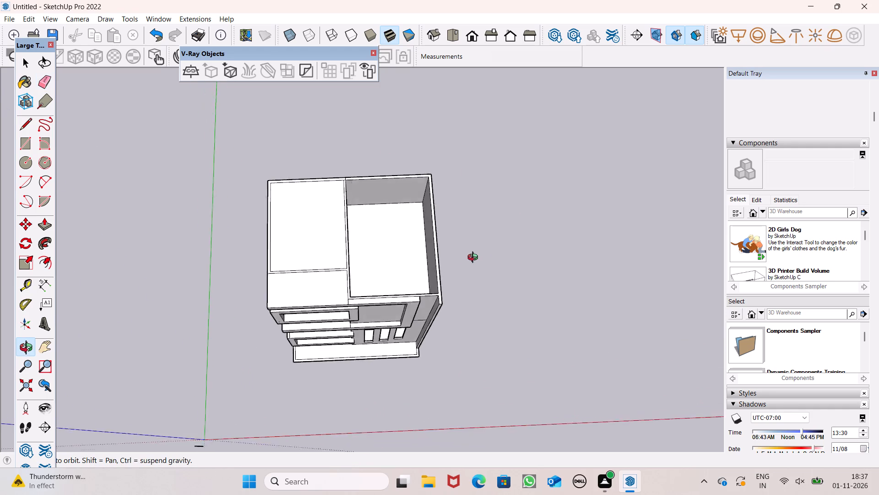
{"action": "middle_click_drag", "start_coordinate": [475, 258], "coordinate": [468, 262]}
{"action": "key", "text": "space"}
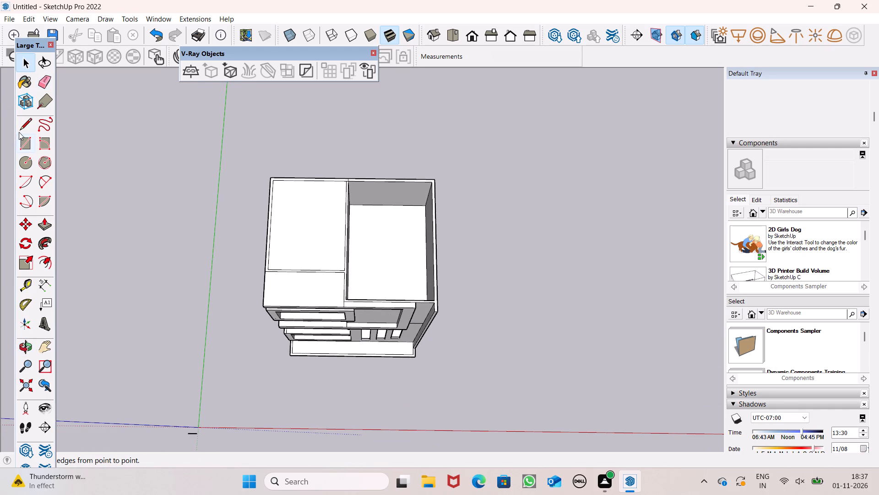
{"action": "left_click", "coordinate": [21, 127]}
{"action": "scroll", "coordinate": [249, 192], "scroll_direction": "up", "scroll_amount": 4}
{"action": "scroll", "coordinate": [403, 188], "scroll_direction": "up", "scroll_amount": 5}
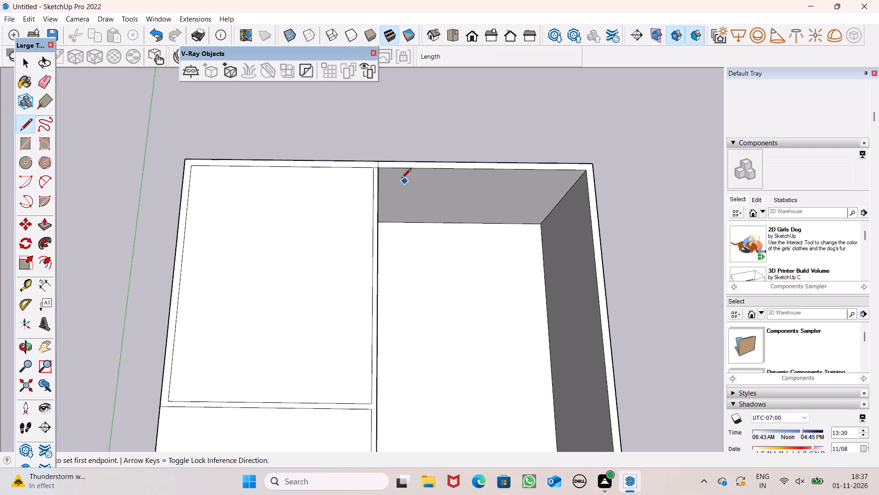
{"action": "scroll", "coordinate": [402, 179], "scroll_direction": "up", "scroll_amount": 12}
{"action": "left_click", "coordinate": [361, 166]}
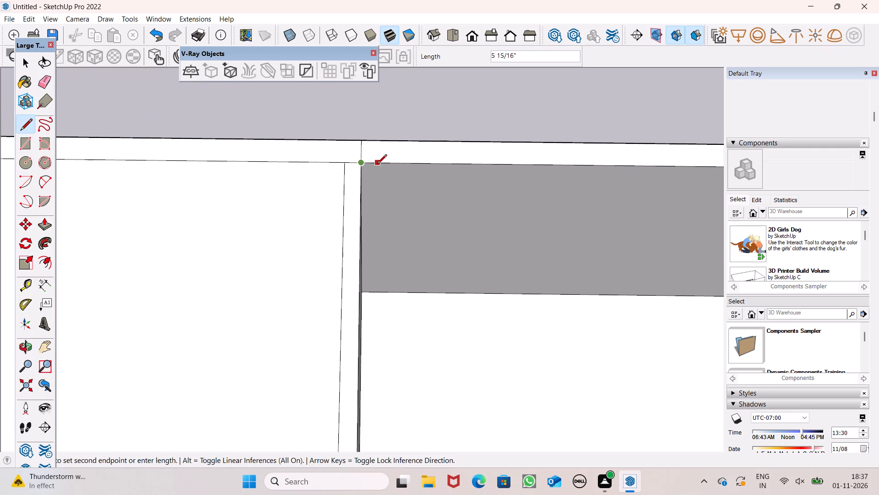
{"action": "left_click", "coordinate": [378, 165]}
{"action": "key", "text": "space"}
{"action": "scroll", "coordinate": [326, 146], "scroll_direction": "down", "scroll_amount": 6}
Push/pull the new roof face over the shaft by 1'.
{"action": "left_click", "coordinate": [47, 220]}
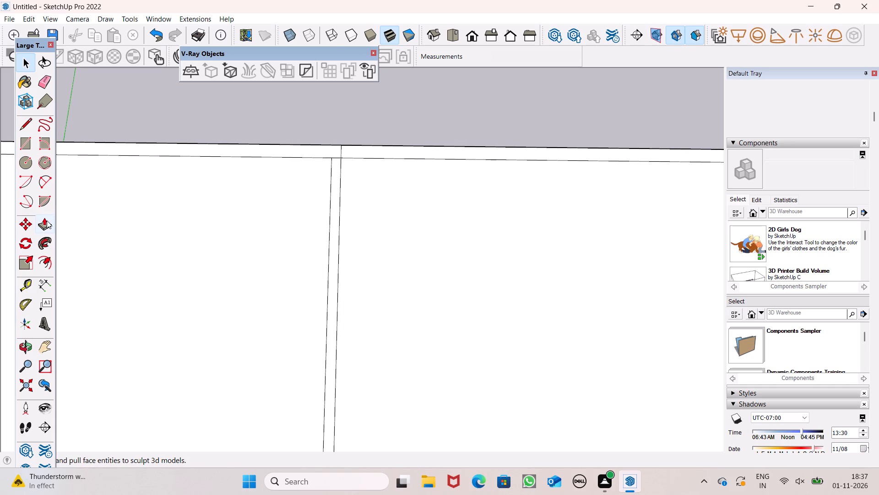
{"action": "scroll", "coordinate": [365, 182], "scroll_direction": "down", "scroll_amount": 4}
{"action": "scroll", "coordinate": [423, 186], "scroll_direction": "down", "scroll_amount": 6}
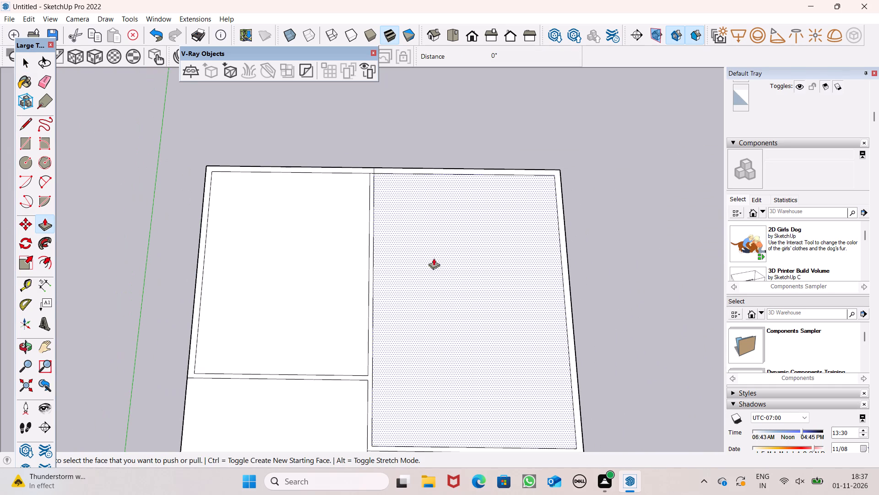
{"action": "scroll", "coordinate": [400, 236], "scroll_direction": "down", "scroll_amount": 4}
{"action": "scroll", "coordinate": [415, 335], "scroll_direction": "up", "scroll_amount": 5}
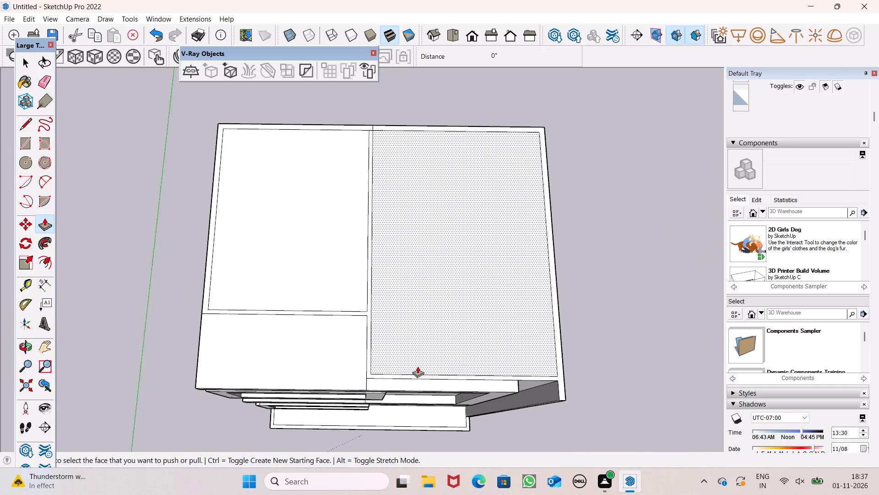
{"action": "scroll", "coordinate": [418, 366], "scroll_direction": "up", "scroll_amount": 1}
{"action": "scroll", "coordinate": [413, 332], "scroll_direction": "down", "scroll_amount": 3}
{"action": "middle_click_drag", "start_coordinate": [453, 399], "coordinate": [438, 358]}
{"action": "scroll", "coordinate": [380, 316], "scroll_direction": "up", "scroll_amount": 1}
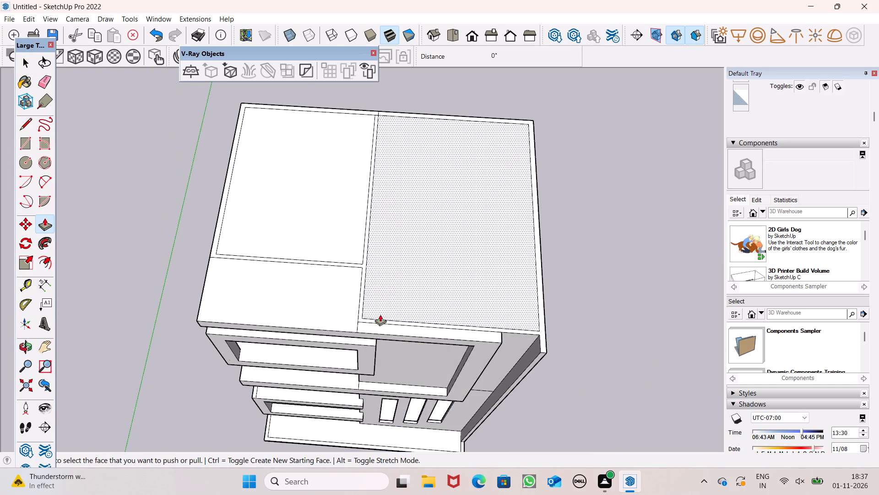
{"action": "scroll", "coordinate": [380, 314], "scroll_direction": "up", "scroll_amount": 1}
{"action": "scroll", "coordinate": [383, 338], "scroll_direction": "down", "scroll_amount": 3}
{"action": "middle_click_drag", "start_coordinate": [394, 352], "coordinate": [407, 297]}
{"action": "scroll", "coordinate": [403, 334], "scroll_direction": "up", "scroll_amount": 1}
{"action": "scroll", "coordinate": [386, 277], "scroll_direction": "up", "scroll_amount": 1}
{"action": "scroll", "coordinate": [388, 308], "scroll_direction": "down", "scroll_amount": 3}
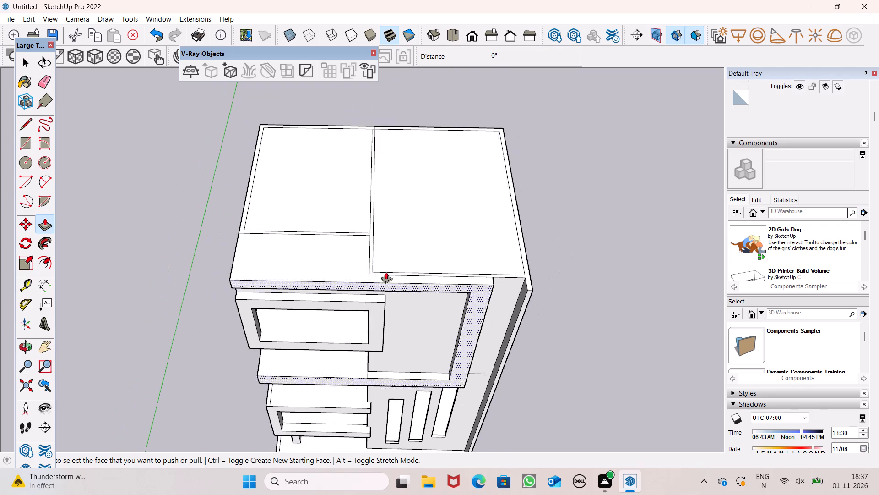
{"action": "scroll", "coordinate": [370, 104], "scroll_direction": "up", "scroll_amount": 5}
{"action": "scroll", "coordinate": [418, 209], "scroll_direction": "down", "scroll_amount": 4}
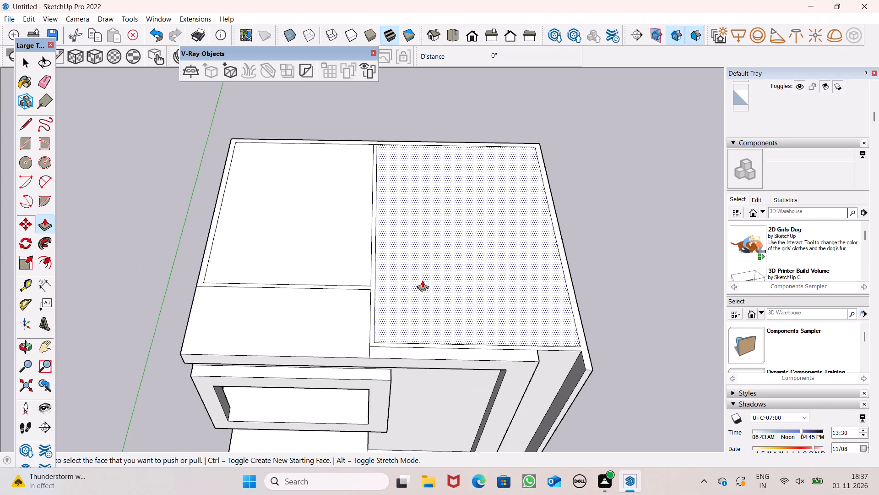
{"action": "left_click", "coordinate": [420, 280]}
{"action": "type", "text": "1'"}
{"action": "key", "text": "Return"}
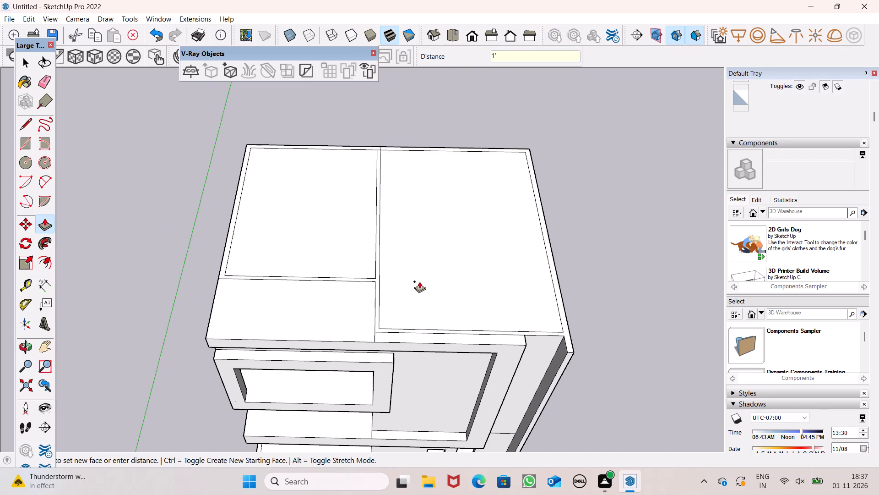
{"action": "scroll", "coordinate": [403, 270], "scroll_direction": "down", "scroll_amount": 4}
{"action": "key", "text": "space"}
Examine the building's front facade and its roof from several angles.
{"action": "middle_click_drag", "start_coordinate": [422, 334], "coordinate": [422, 153]}
{"action": "scroll", "coordinate": [426, 212], "scroll_direction": "down", "scroll_amount": 4}
{"action": "middle_click_drag", "start_coordinate": [430, 231], "coordinate": [430, 254]}
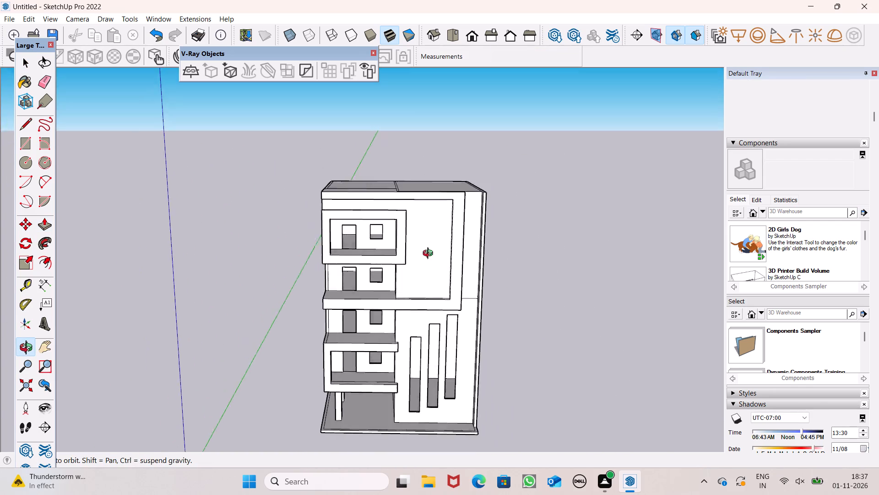
{"action": "middle_click_drag", "start_coordinate": [430, 254], "coordinate": [439, 474]}
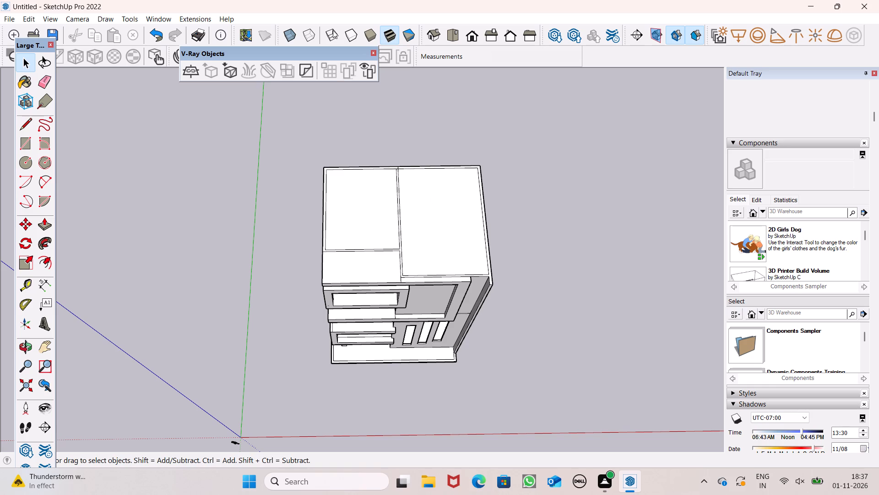
{"action": "left_click", "coordinate": [49, 77]}
{"action": "scroll", "coordinate": [411, 245], "scroll_direction": "up", "scroll_amount": 4}
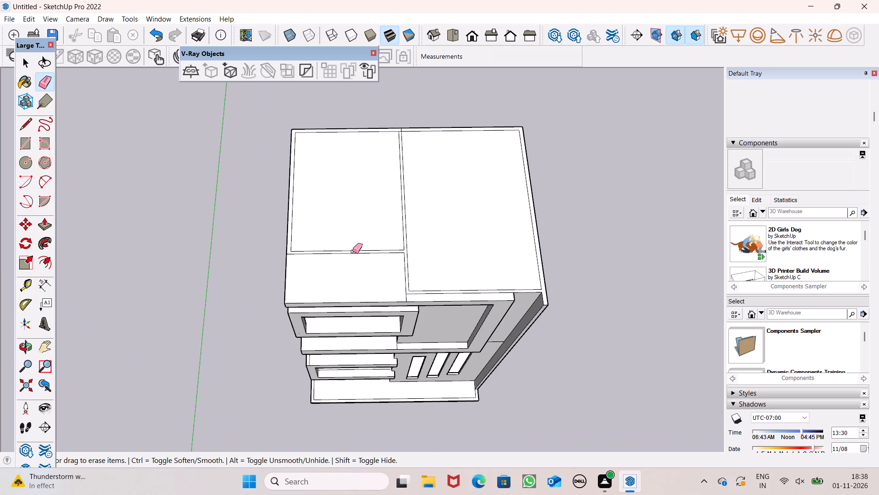
{"action": "scroll", "coordinate": [401, 251], "scroll_direction": "down", "scroll_amount": 2}
{"action": "middle_click_drag", "start_coordinate": [495, 277], "coordinate": [450, 244]}
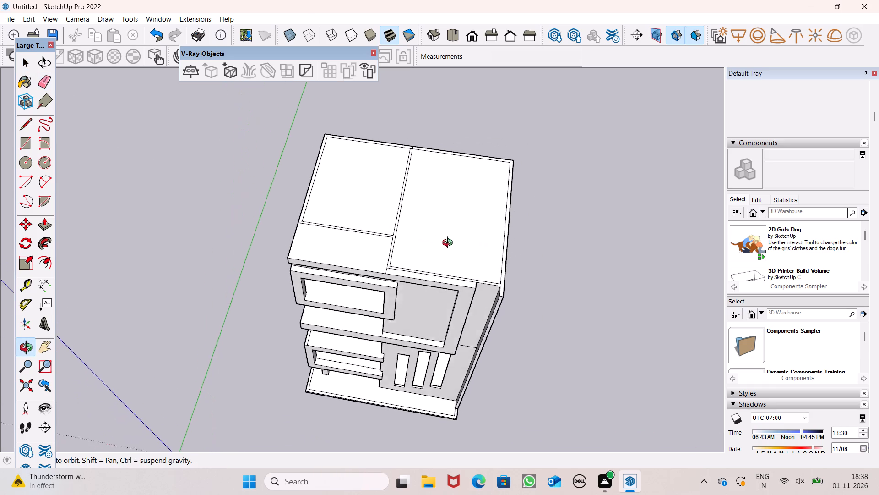
{"action": "middle_click_drag", "start_coordinate": [450, 244], "coordinate": [434, 245]}
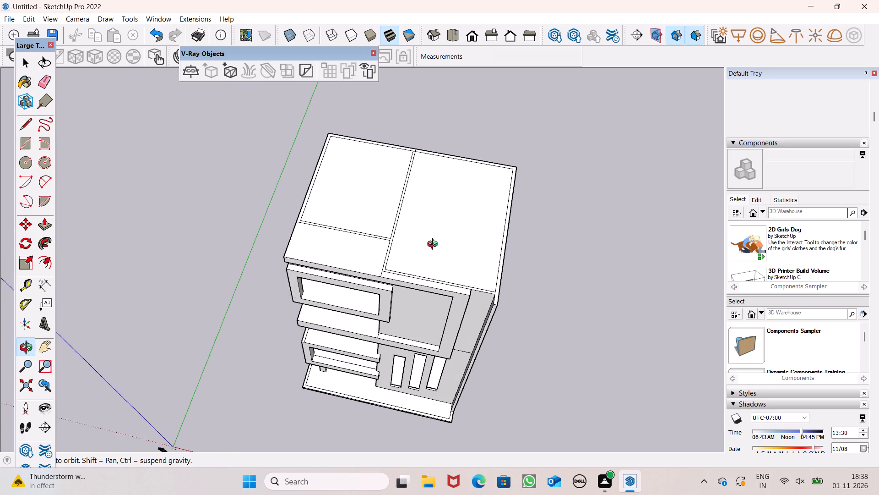
{"action": "middle_click_drag", "start_coordinate": [434, 245], "coordinate": [432, 257]}
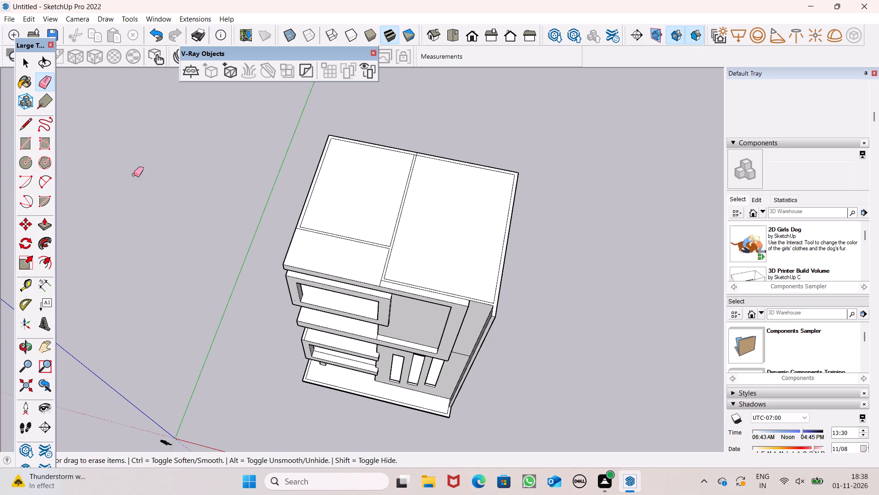
Draw short lines across the roof's wall strips, about 6" at the partition's front corner and another where it meets the back wall.
{"action": "left_click", "coordinate": [30, 126]}
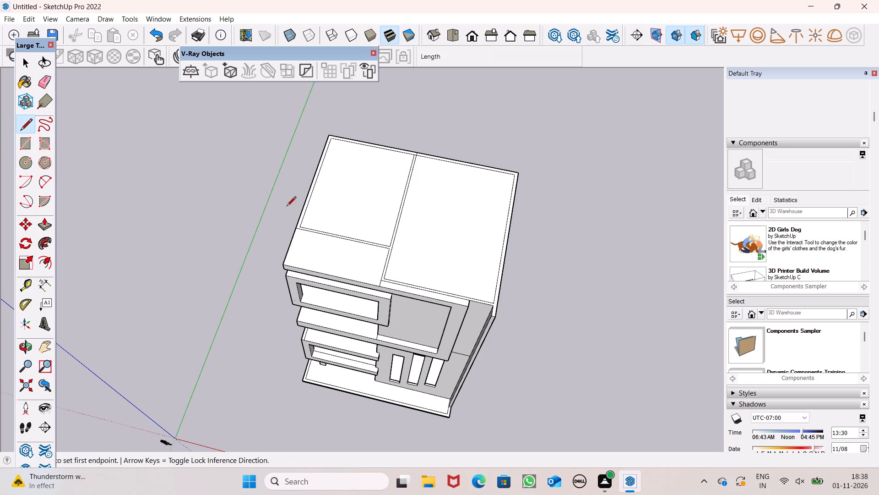
{"action": "scroll", "coordinate": [292, 234], "scroll_direction": "up", "scroll_amount": 5}
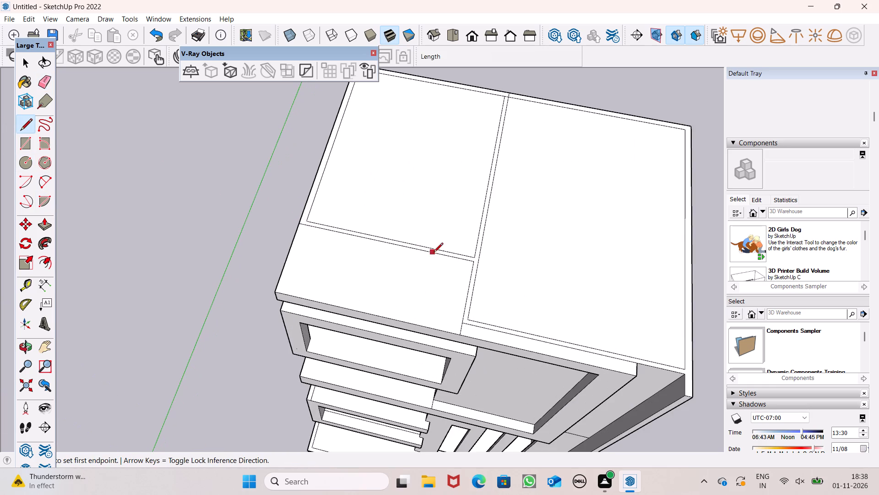
{"action": "scroll", "coordinate": [483, 258], "scroll_direction": "up", "scroll_amount": 5}
{"action": "left_click", "coordinate": [465, 259]}
{"action": "left_click", "coordinate": [466, 269]}
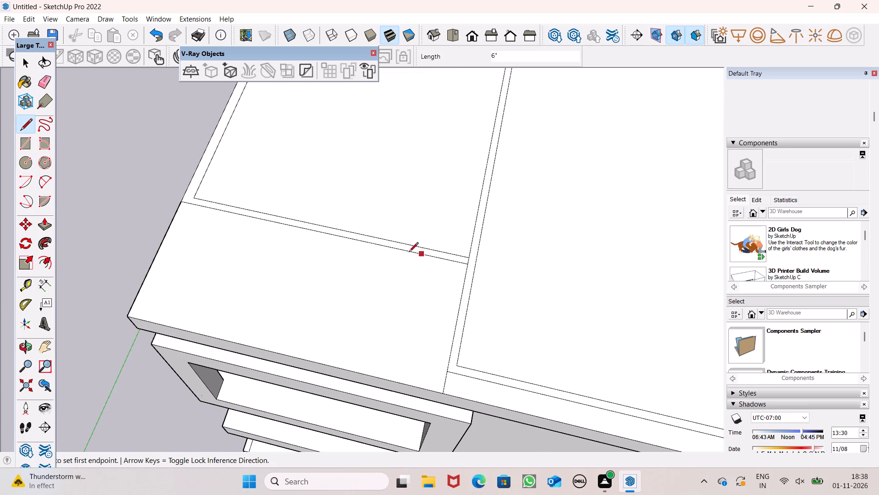
{"action": "scroll", "coordinate": [341, 257], "scroll_direction": "down", "scroll_amount": 7}
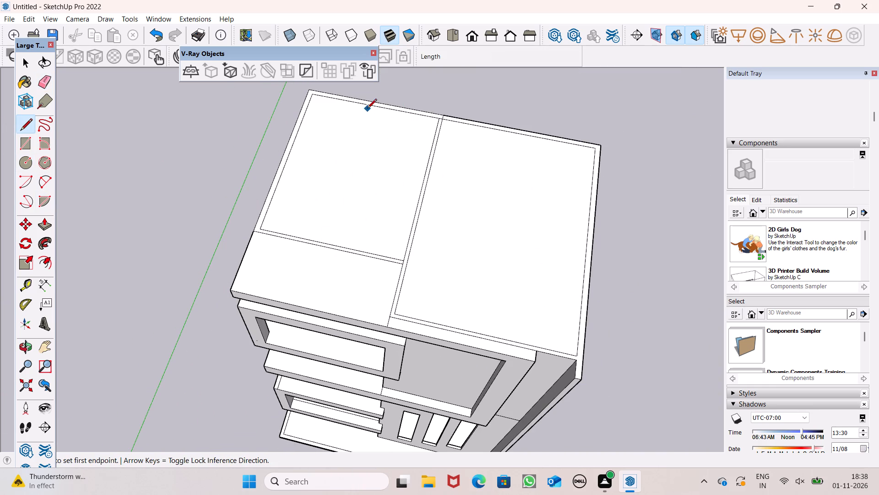
{"action": "scroll", "coordinate": [488, 114], "scroll_direction": "up", "scroll_amount": 7}
{"action": "scroll", "coordinate": [427, 127], "scroll_direction": "up", "scroll_amount": 3}
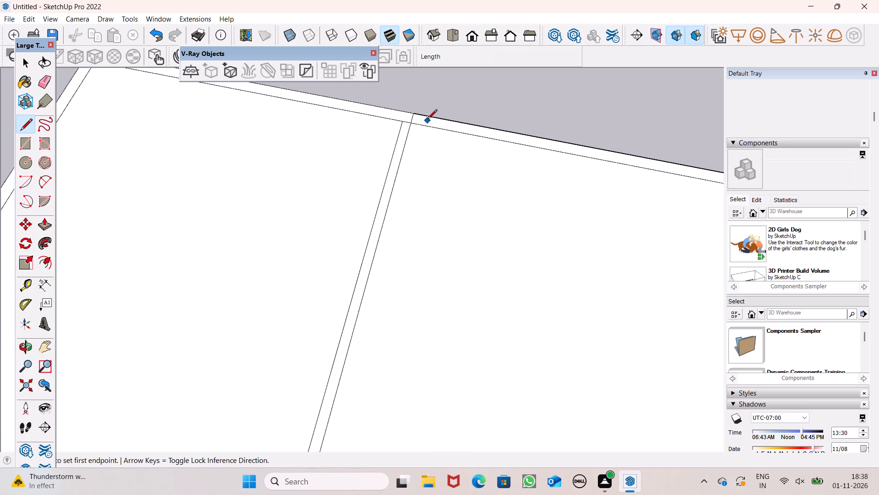
{"action": "scroll", "coordinate": [428, 120], "scroll_direction": "up", "scroll_amount": 4}
{"action": "left_click", "coordinate": [385, 126]}
{"action": "left_click", "coordinate": [387, 103]}
{"action": "key", "text": "space"}
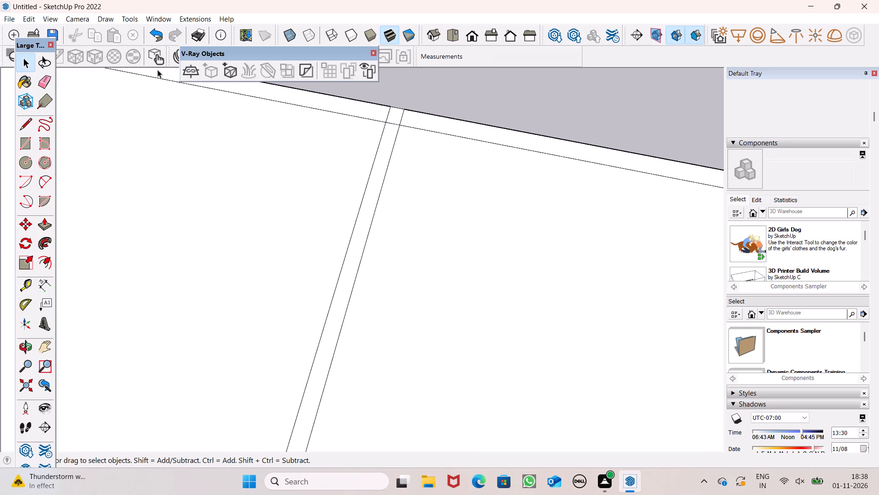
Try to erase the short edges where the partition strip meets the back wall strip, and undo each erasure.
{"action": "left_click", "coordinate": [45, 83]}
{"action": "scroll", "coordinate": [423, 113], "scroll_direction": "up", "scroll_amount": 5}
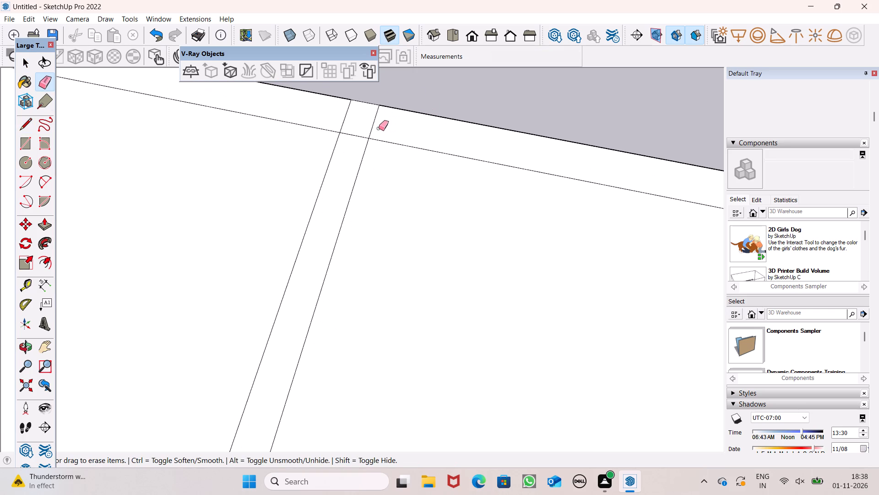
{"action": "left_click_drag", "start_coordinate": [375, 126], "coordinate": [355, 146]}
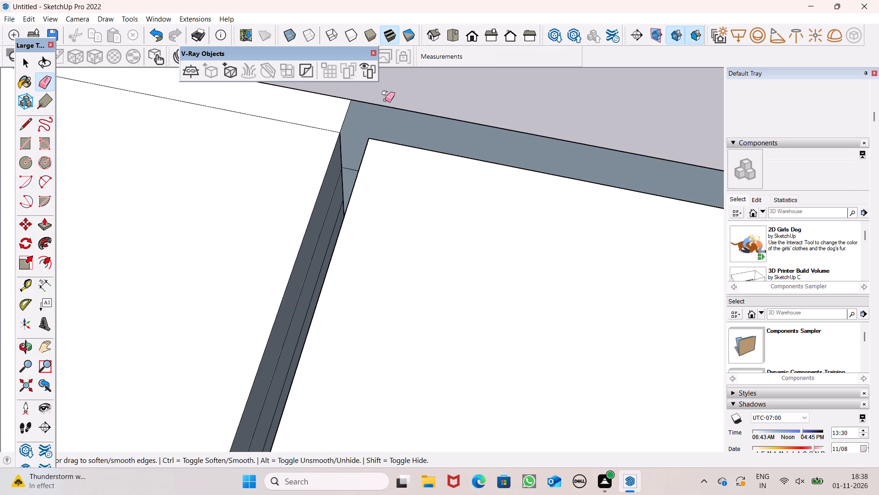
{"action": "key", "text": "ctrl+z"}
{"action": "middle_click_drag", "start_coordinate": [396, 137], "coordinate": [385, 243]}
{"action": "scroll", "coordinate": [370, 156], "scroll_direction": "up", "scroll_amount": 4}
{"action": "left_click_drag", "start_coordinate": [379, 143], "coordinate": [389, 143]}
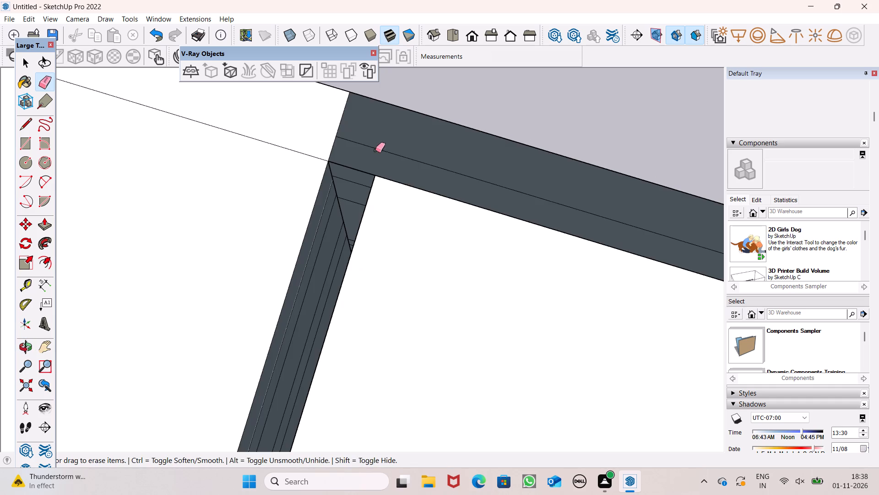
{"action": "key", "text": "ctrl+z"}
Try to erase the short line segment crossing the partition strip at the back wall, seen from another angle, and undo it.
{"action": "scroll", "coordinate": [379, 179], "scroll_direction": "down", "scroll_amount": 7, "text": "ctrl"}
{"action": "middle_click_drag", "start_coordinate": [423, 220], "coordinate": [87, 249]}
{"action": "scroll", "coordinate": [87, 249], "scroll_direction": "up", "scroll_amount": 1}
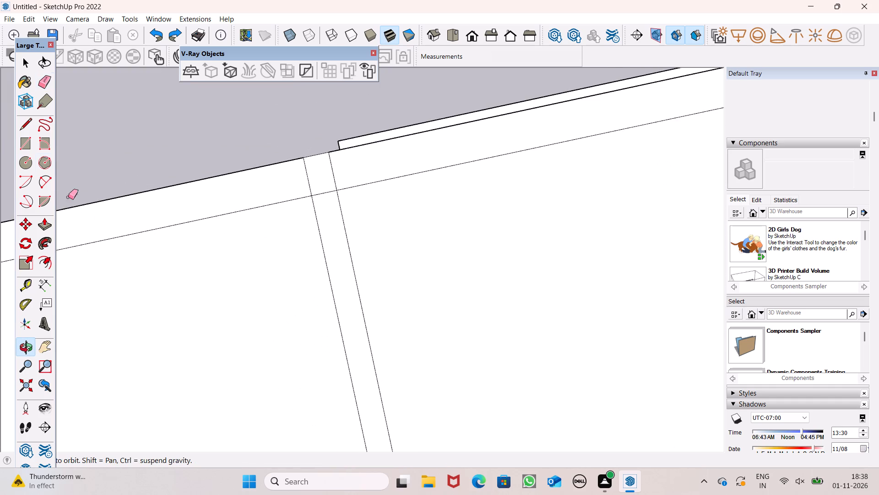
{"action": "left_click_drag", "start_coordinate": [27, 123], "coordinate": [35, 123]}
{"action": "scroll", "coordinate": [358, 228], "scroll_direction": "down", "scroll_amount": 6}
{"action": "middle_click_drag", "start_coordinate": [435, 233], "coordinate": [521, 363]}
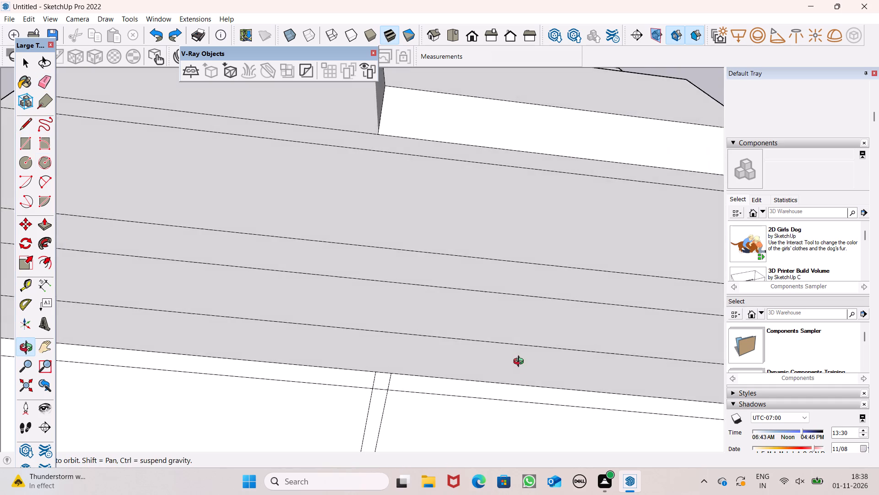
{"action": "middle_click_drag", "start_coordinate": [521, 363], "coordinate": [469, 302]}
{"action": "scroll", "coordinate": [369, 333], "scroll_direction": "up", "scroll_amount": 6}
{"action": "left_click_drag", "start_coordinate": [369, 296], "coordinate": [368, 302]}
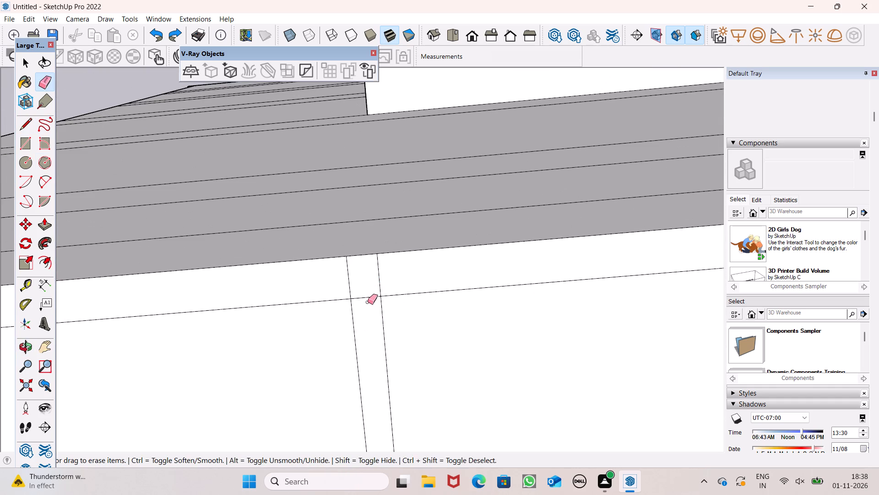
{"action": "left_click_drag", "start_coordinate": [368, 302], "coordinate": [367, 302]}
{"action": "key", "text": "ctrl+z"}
Examine the roof outlines and front facade in perspective, front view and top view.
{"action": "scroll", "coordinate": [345, 255], "scroll_direction": "down", "scroll_amount": 7, "text": "ctrl"}
{"action": "scroll", "coordinate": [313, 228], "scroll_direction": "down", "scroll_amount": 7}
{"action": "middle_click_drag", "start_coordinate": [389, 296], "coordinate": [385, 233]}
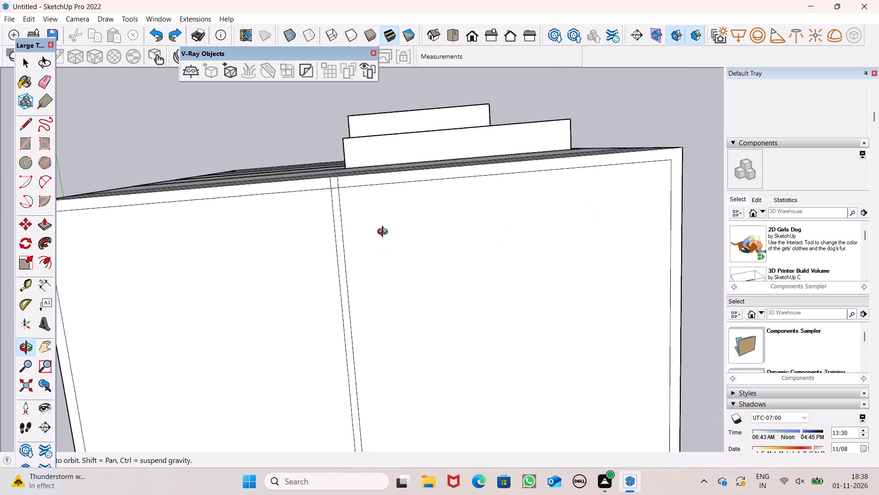
{"action": "middle_click_drag", "start_coordinate": [385, 233], "coordinate": [367, 248]}
{"action": "scroll", "coordinate": [342, 219], "scroll_direction": "down", "scroll_amount": 10}
{"action": "middle_click_drag", "start_coordinate": [429, 379], "coordinate": [400, 313]}
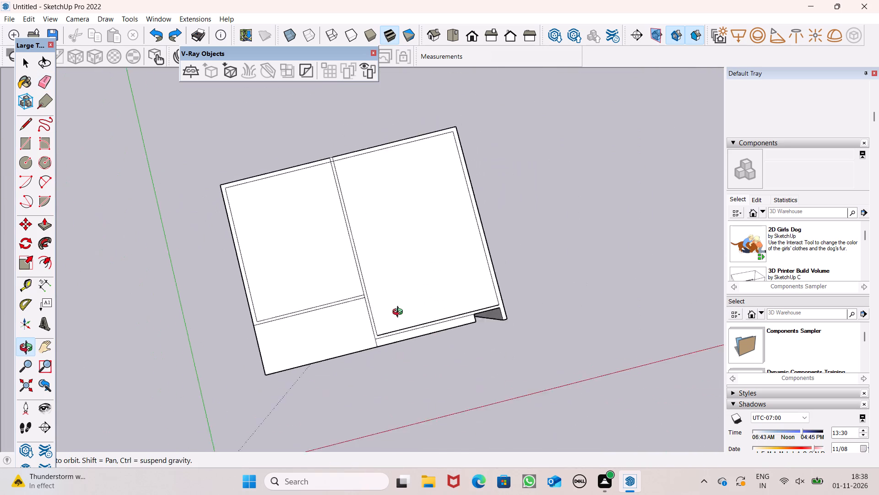
{"action": "middle_click_drag", "start_coordinate": [400, 313], "coordinate": [372, 261]}
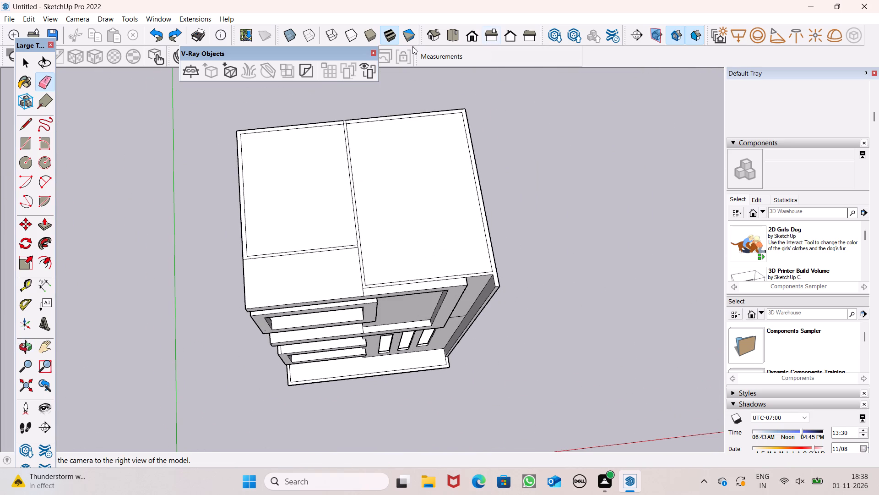
{"action": "left_click", "coordinate": [469, 30]}
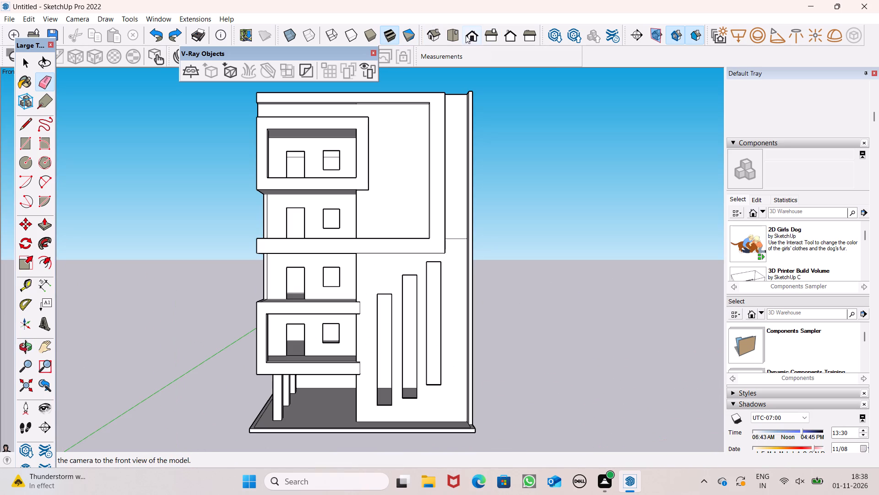
{"action": "left_click", "coordinate": [453, 28]}
{"action": "scroll", "coordinate": [516, 214], "scroll_direction": "down", "scroll_amount": 4}
{"action": "scroll", "coordinate": [581, 295], "scroll_direction": "up", "scroll_amount": 5}
{"action": "scroll", "coordinate": [549, 270], "scroll_direction": "down", "scroll_amount": 2}
{"action": "scroll", "coordinate": [598, 208], "scroll_direction": "up", "scroll_amount": 1}
{"action": "scroll", "coordinate": [588, 223], "scroll_direction": "down", "scroll_amount": 1}
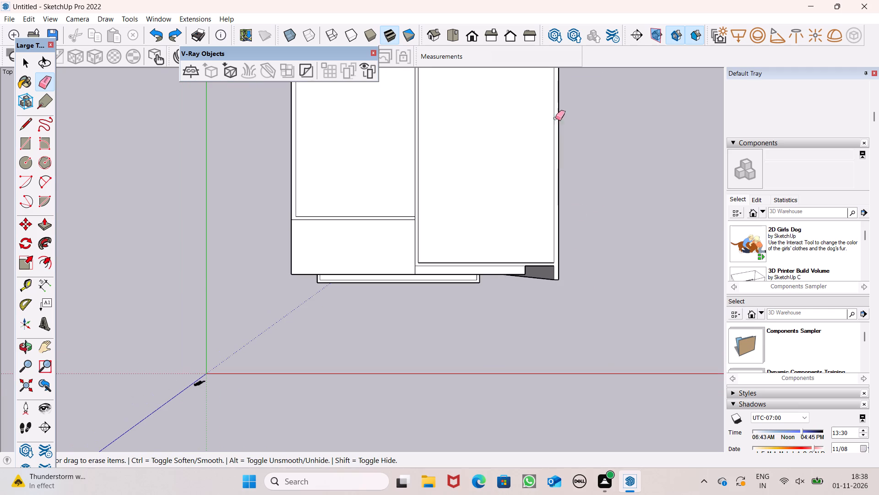
{"action": "scroll", "coordinate": [542, 186], "scroll_direction": "down", "scroll_amount": 3}
{"action": "scroll", "coordinate": [577, 172], "scroll_direction": "up", "scroll_amount": 1}
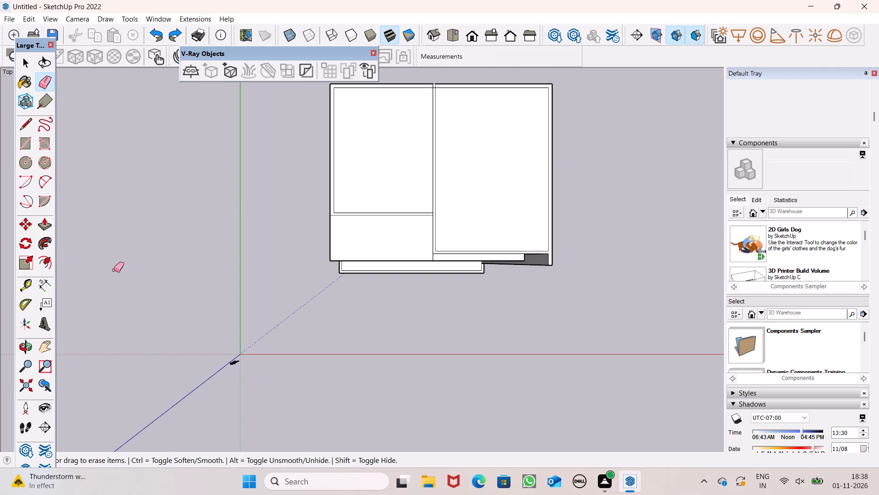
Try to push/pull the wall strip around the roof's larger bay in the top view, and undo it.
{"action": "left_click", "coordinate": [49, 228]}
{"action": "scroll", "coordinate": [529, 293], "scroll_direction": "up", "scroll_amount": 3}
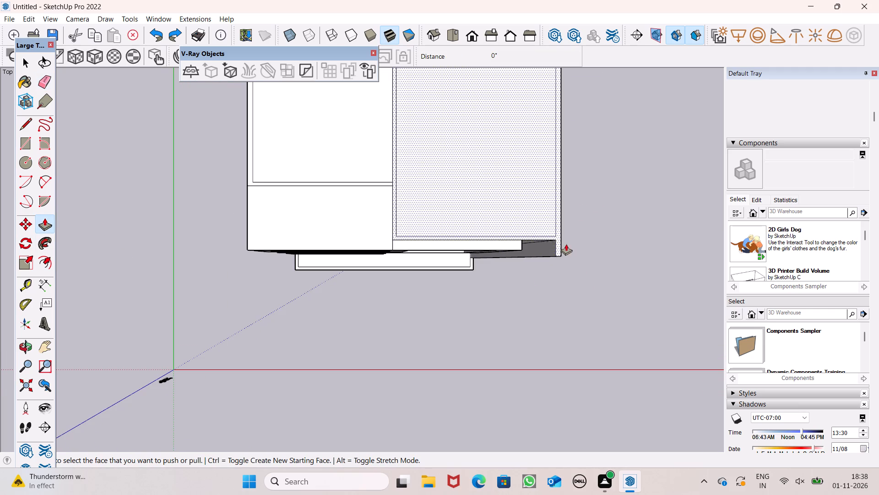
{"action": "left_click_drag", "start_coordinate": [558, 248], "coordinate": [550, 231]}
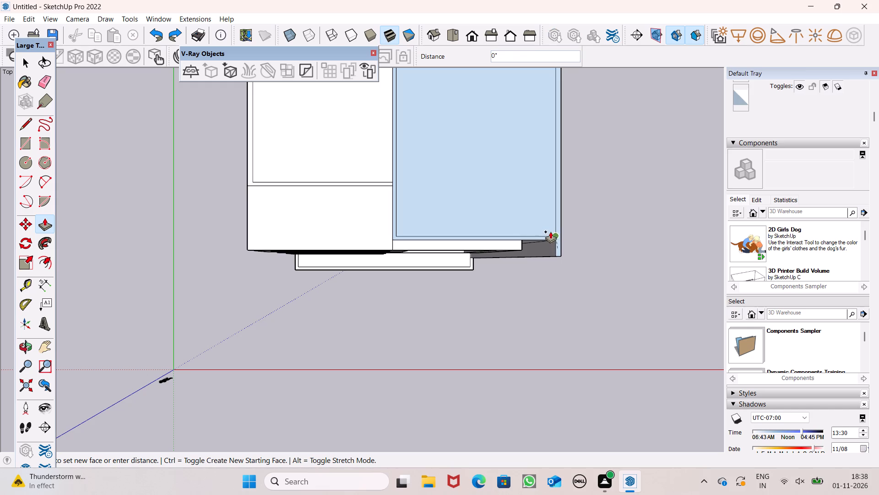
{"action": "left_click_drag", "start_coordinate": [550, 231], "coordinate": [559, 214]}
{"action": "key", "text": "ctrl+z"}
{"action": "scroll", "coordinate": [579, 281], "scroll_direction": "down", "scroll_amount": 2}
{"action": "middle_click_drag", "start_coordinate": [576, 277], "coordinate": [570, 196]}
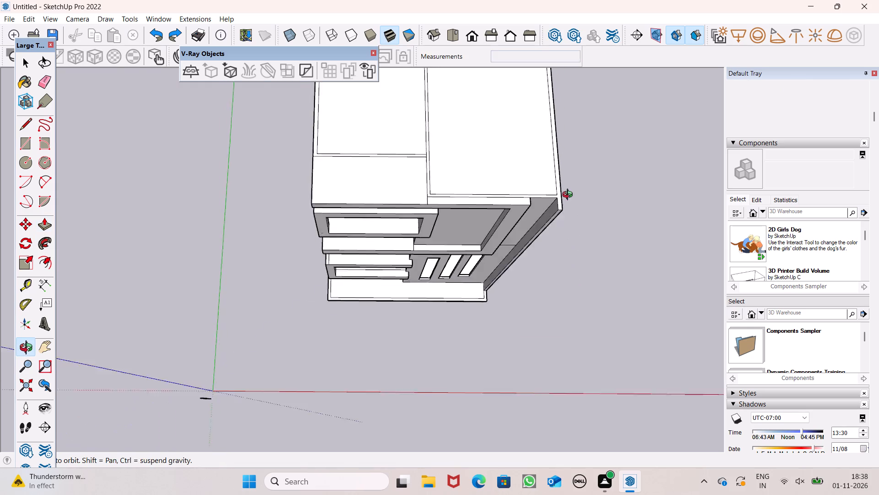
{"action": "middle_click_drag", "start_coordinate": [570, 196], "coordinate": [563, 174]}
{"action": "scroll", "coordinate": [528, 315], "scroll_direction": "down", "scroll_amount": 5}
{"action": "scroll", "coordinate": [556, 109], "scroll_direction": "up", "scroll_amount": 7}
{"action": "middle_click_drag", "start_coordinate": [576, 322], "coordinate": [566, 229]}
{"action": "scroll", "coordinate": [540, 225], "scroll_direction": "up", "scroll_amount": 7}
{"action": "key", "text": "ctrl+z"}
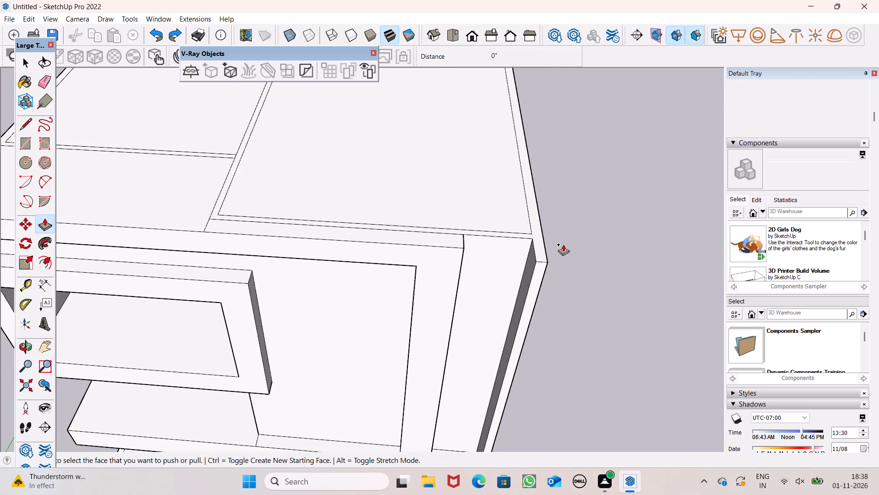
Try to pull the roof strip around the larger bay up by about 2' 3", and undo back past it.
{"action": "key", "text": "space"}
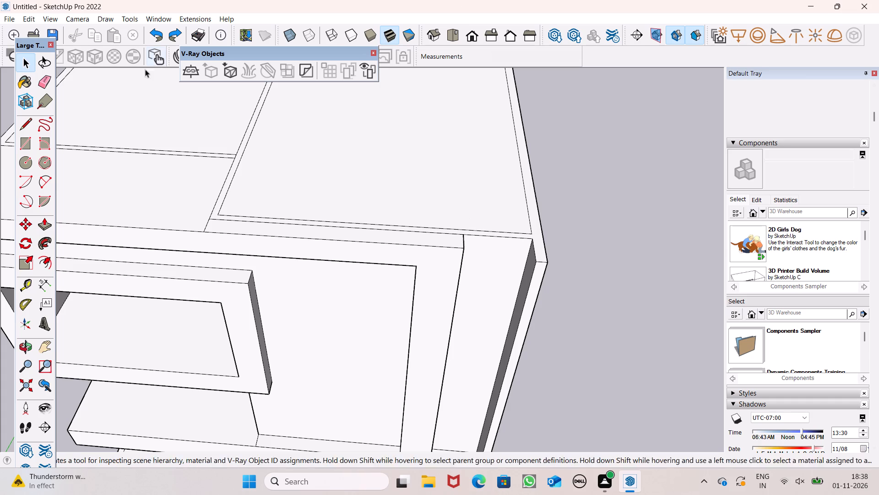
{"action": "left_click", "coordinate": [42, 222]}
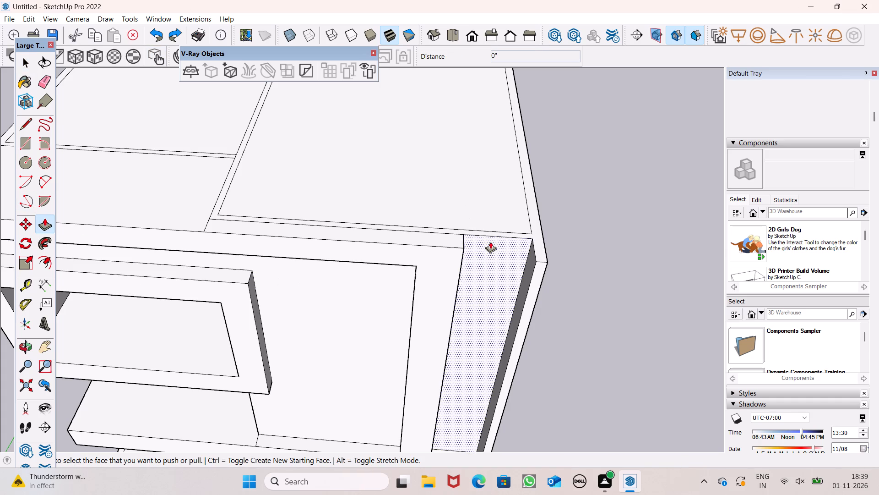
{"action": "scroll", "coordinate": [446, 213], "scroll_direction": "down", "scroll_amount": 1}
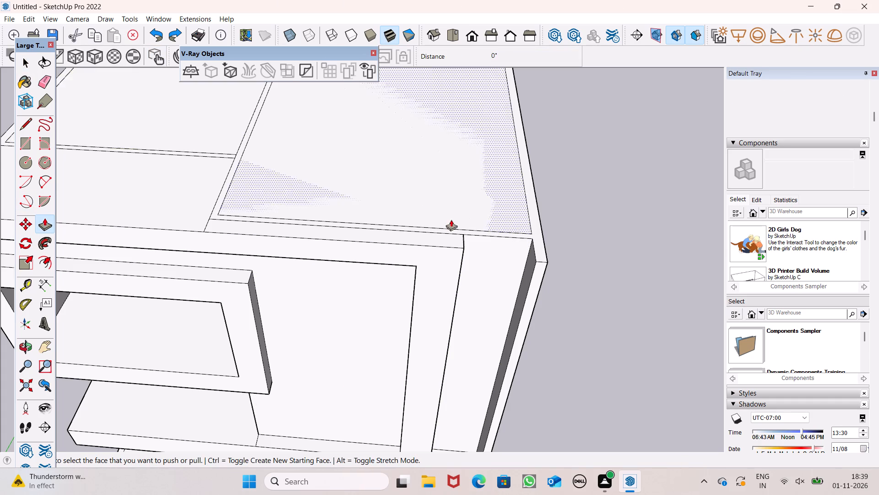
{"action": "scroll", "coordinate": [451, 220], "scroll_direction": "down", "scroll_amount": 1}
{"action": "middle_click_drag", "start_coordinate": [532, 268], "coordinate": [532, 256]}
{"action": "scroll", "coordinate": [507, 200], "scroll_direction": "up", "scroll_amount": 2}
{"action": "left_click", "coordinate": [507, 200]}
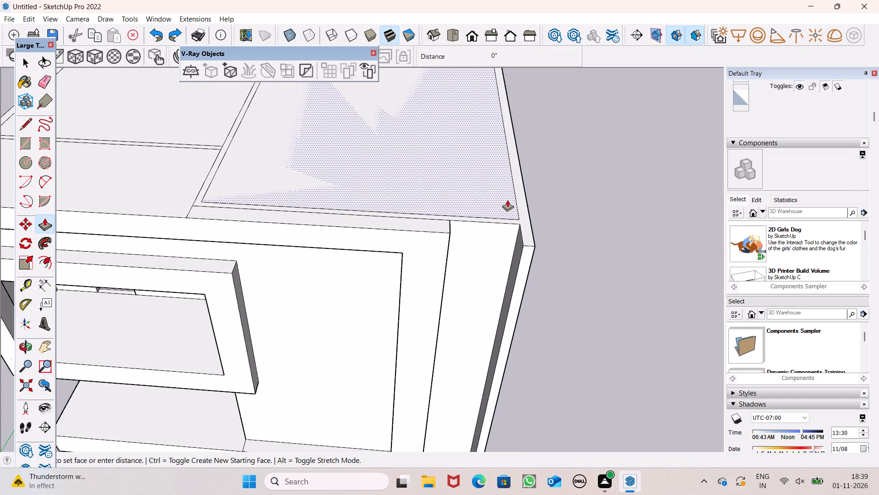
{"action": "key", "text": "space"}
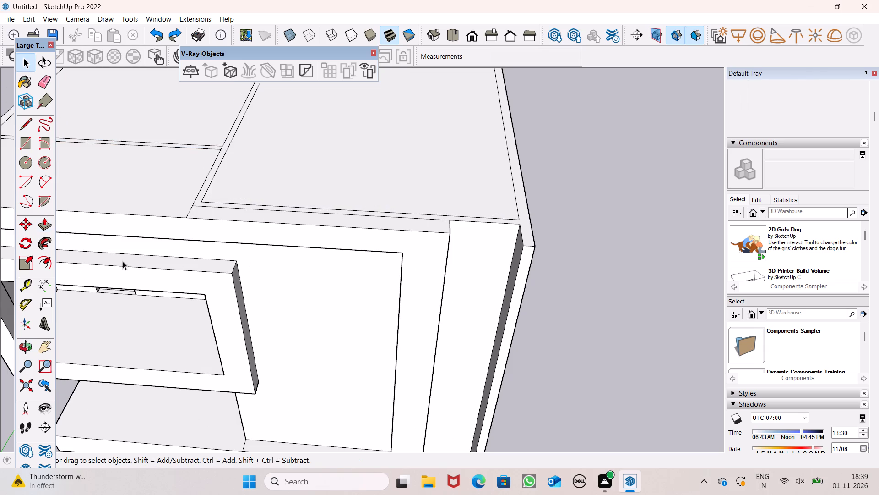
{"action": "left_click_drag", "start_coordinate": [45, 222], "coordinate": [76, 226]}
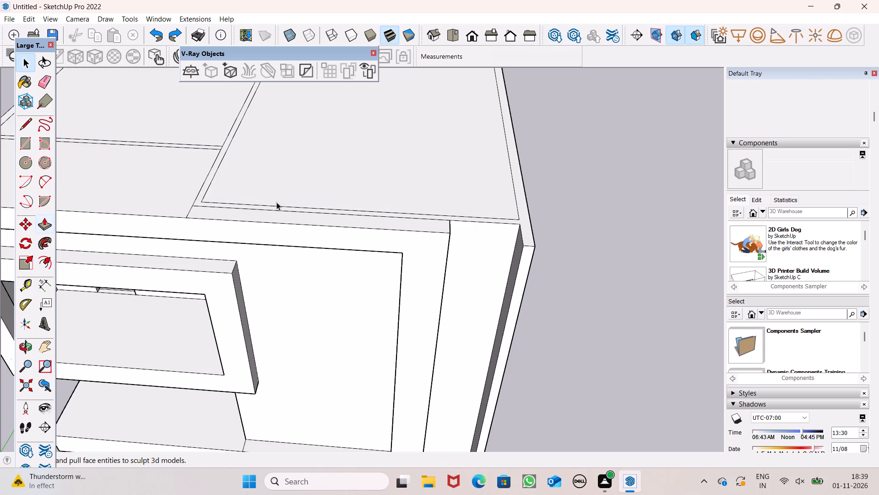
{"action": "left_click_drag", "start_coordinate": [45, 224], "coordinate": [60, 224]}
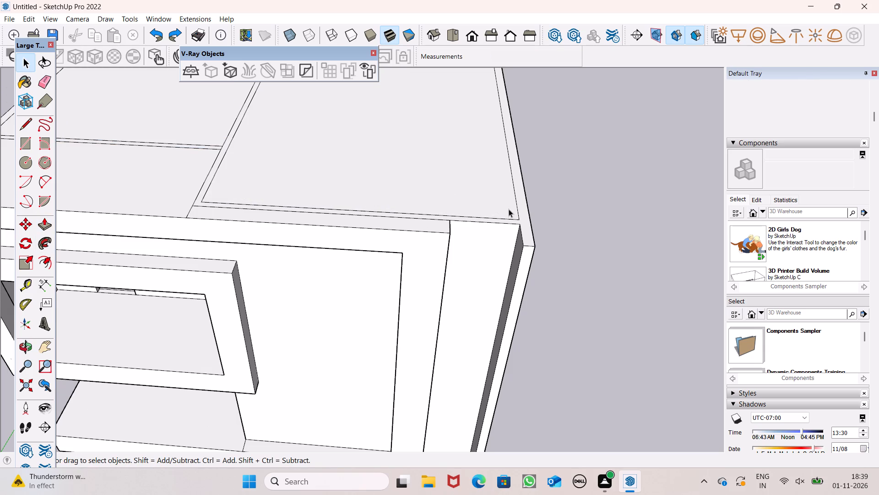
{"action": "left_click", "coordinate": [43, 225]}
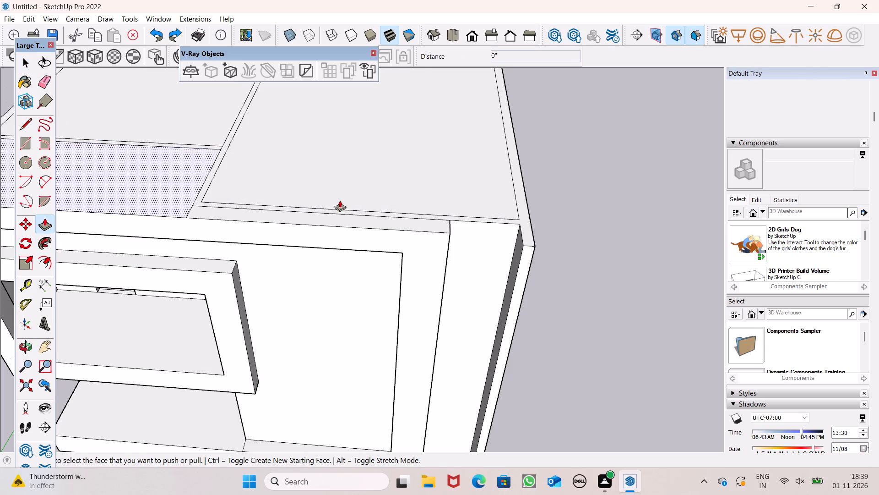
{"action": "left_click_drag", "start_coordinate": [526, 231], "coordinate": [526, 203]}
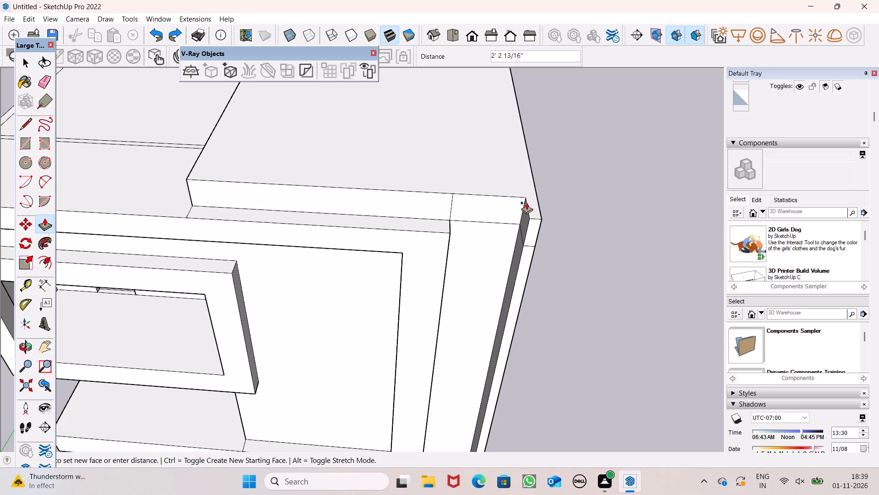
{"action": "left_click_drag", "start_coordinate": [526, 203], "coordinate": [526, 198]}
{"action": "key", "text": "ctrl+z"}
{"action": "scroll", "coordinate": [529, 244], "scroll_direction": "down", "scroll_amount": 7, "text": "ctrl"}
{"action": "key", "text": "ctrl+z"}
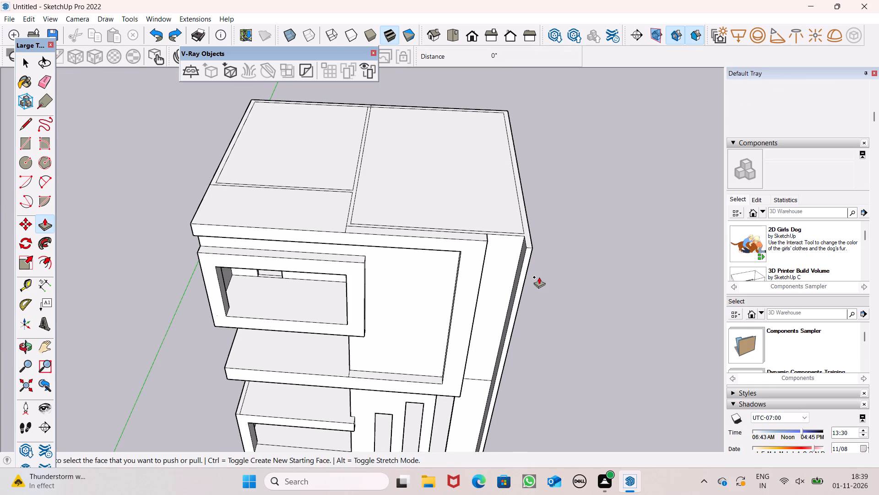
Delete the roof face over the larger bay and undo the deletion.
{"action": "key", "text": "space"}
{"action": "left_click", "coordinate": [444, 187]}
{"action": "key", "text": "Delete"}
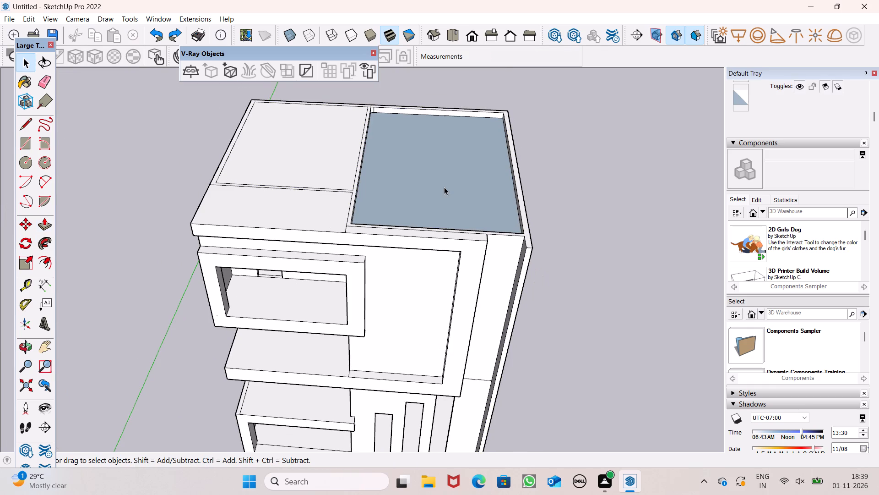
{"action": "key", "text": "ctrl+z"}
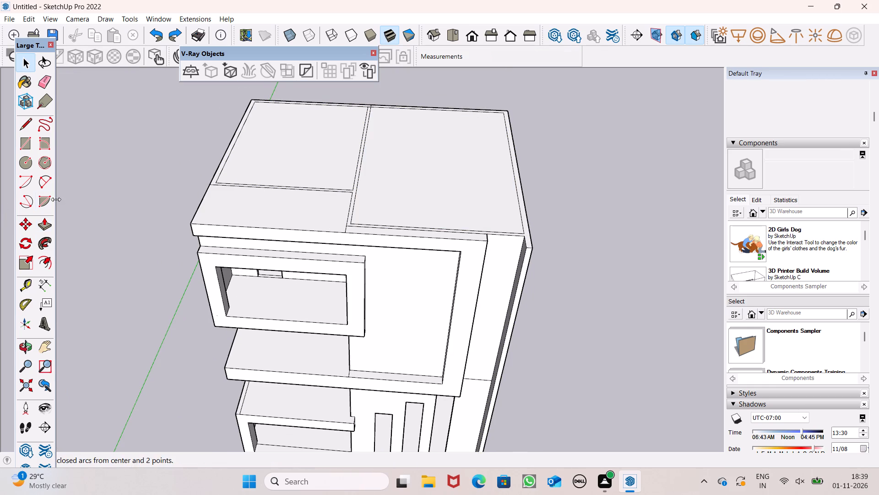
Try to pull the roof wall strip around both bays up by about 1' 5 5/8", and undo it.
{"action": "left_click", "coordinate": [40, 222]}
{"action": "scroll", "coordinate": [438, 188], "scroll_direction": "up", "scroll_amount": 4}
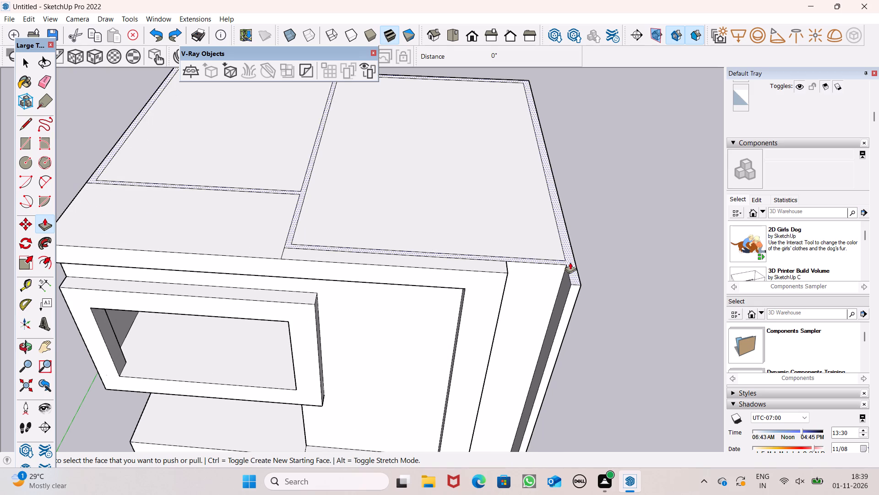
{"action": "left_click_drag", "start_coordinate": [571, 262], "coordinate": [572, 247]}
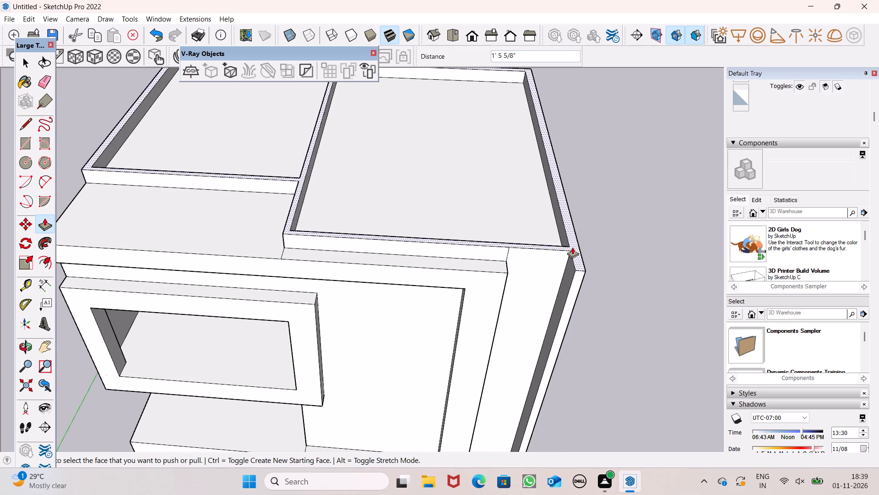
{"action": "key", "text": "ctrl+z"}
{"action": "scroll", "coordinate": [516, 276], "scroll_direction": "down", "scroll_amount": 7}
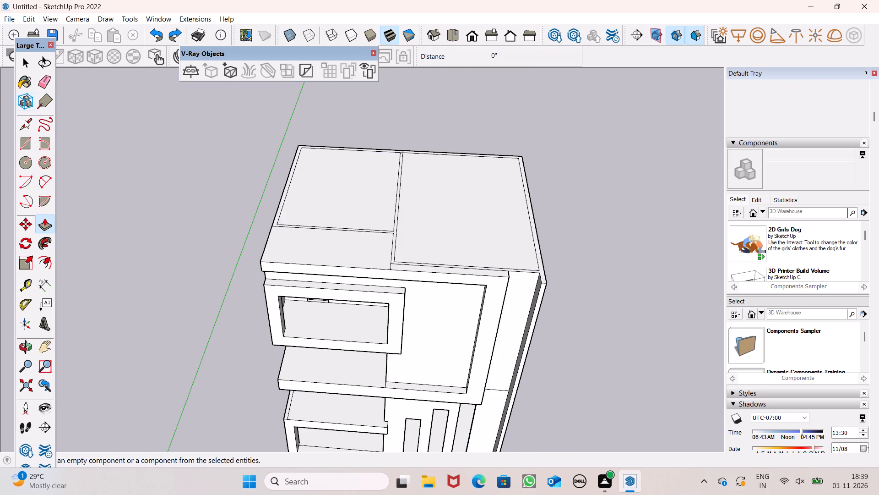
Draw a short line across the roof strip junction to separate the smaller bay's strip from the larger bay's.
{"action": "left_click_drag", "start_coordinate": [25, 120], "coordinate": [39, 127]}
{"action": "scroll", "coordinate": [380, 198], "scroll_direction": "up", "scroll_amount": 8}
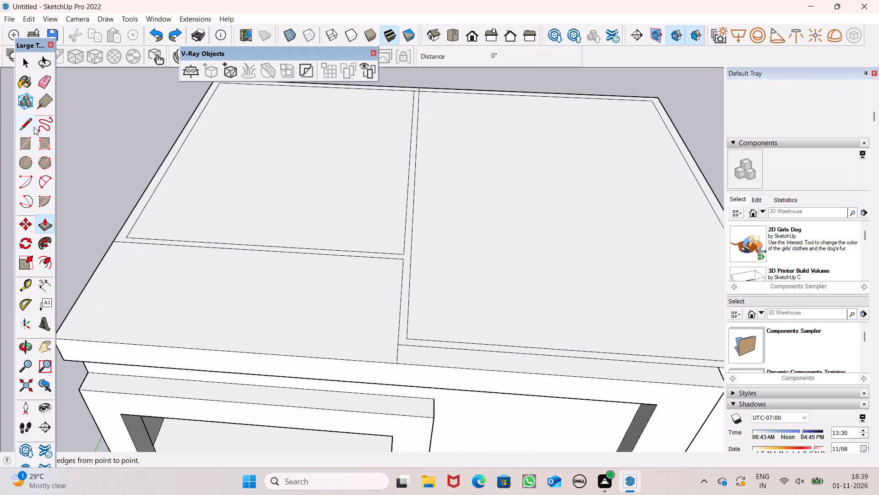
{"action": "left_click", "coordinate": [34, 127]}
{"action": "scroll", "coordinate": [411, 287], "scroll_direction": "up", "scroll_amount": 8}
{"action": "scroll", "coordinate": [380, 247], "scroll_direction": "up", "scroll_amount": 7}
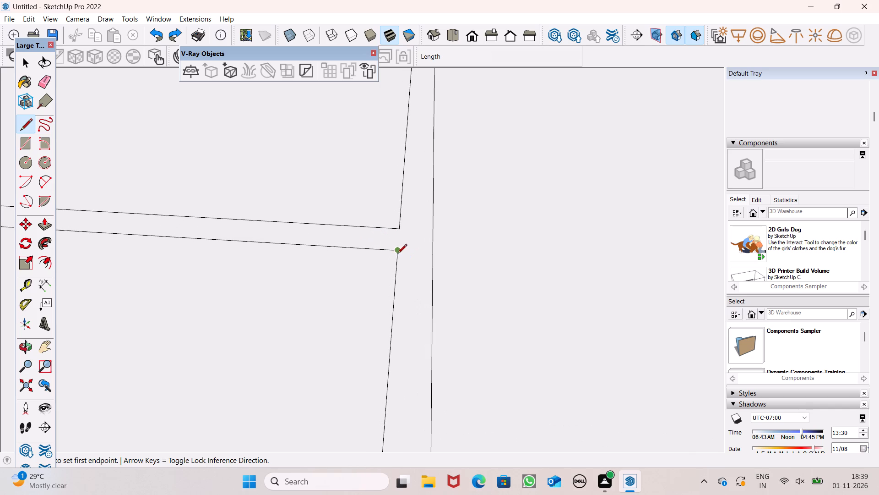
{"action": "left_click", "coordinate": [398, 253]}
{"action": "left_click", "coordinate": [398, 228]}
{"action": "key", "text": "space"}
Push/pull the roof over the larger bay up by 5'.
{"action": "scroll", "coordinate": [263, 136], "scroll_direction": "down", "scroll_amount": 9}
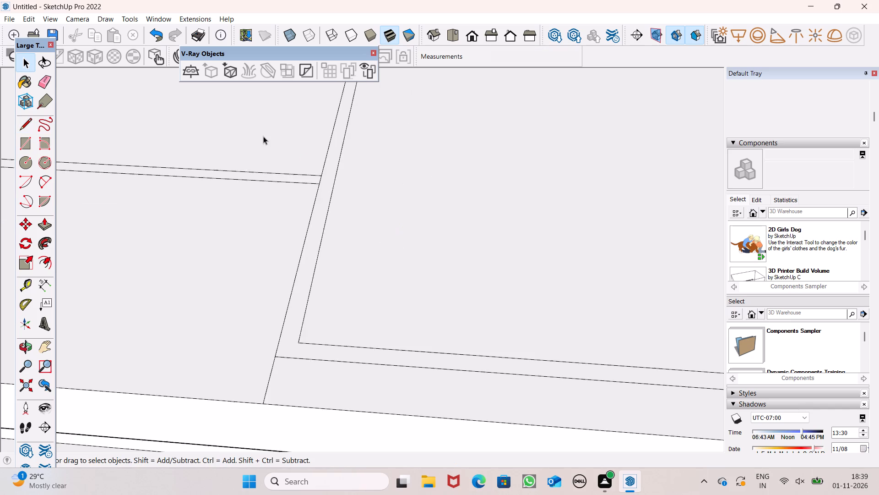
{"action": "scroll", "coordinate": [298, 145], "scroll_direction": "down", "scroll_amount": 6}
{"action": "scroll", "coordinate": [310, 202], "scroll_direction": "down", "scroll_amount": 3}
{"action": "middle_click_drag", "start_coordinate": [410, 255], "coordinate": [433, 263]}
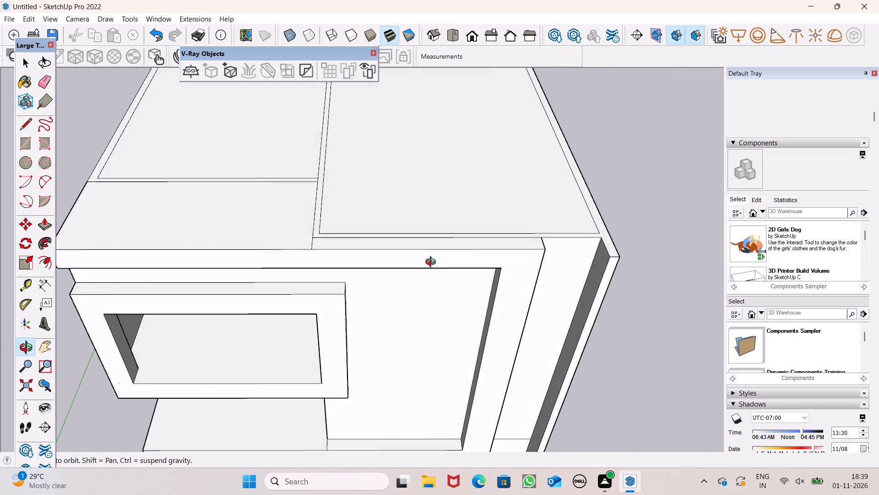
{"action": "middle_click_drag", "start_coordinate": [433, 263], "coordinate": [431, 272]}
{"action": "scroll", "coordinate": [416, 269], "scroll_direction": "down", "scroll_amount": 4}
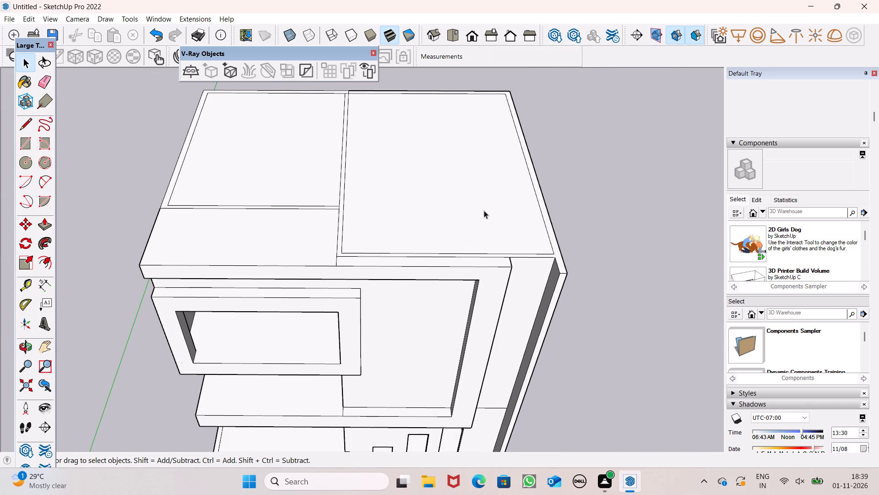
{"action": "left_click", "coordinate": [45, 223]}
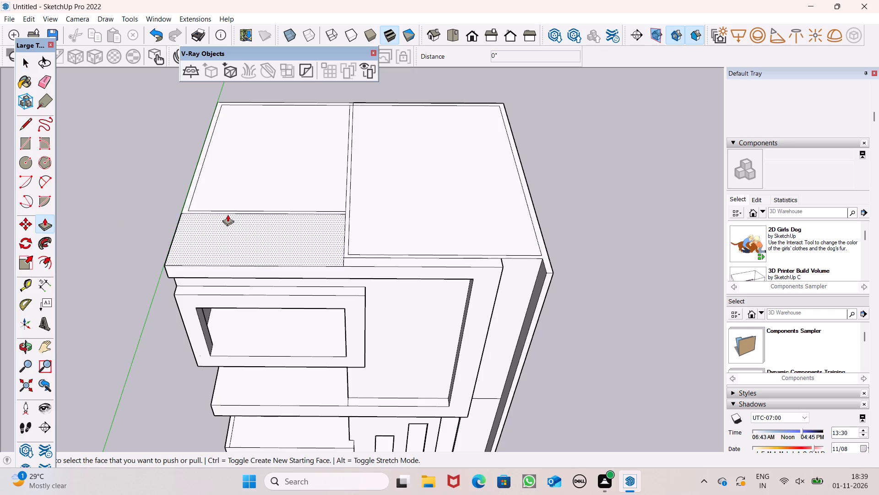
{"action": "scroll", "coordinate": [337, 217], "scroll_direction": "down", "scroll_amount": 3}
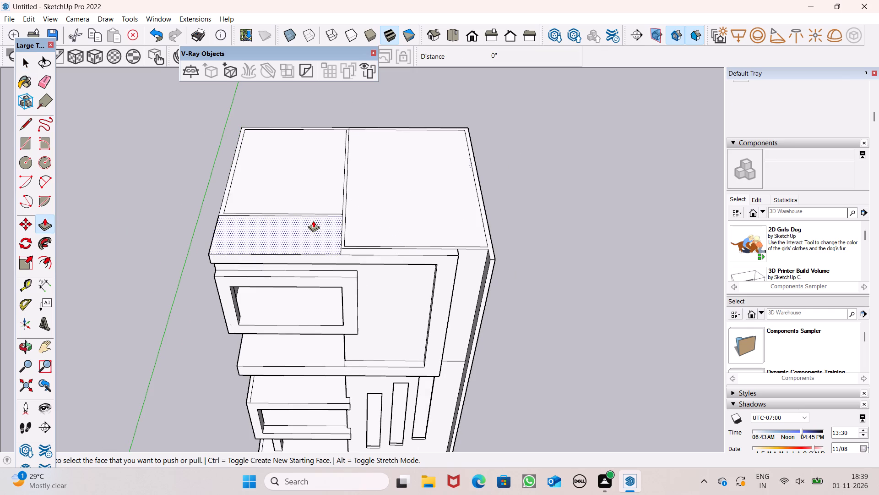
{"action": "scroll", "coordinate": [471, 239], "scroll_direction": "up", "scroll_amount": 4}
{"action": "left_click_drag", "start_coordinate": [499, 252], "coordinate": [500, 236]}
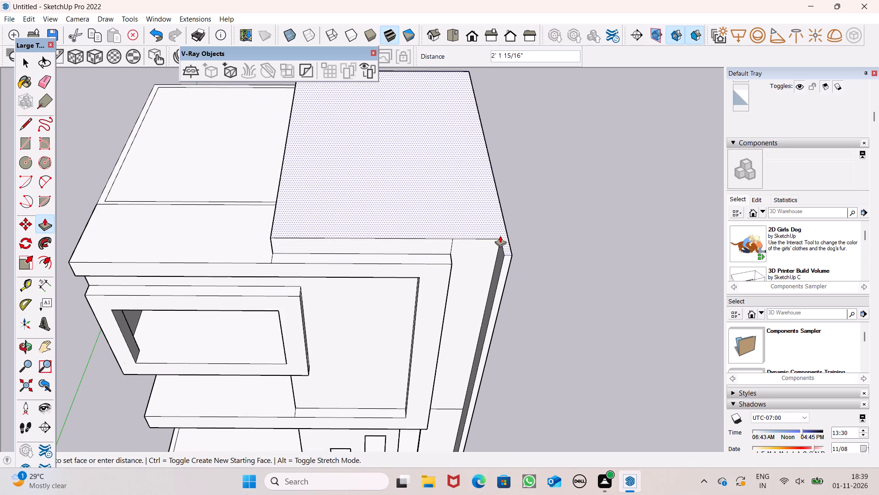
{"action": "left_click_drag", "start_coordinate": [500, 236], "coordinate": [498, 225]}
{"action": "type", "text": "5'"}
{"action": "key", "text": "Return"}
Pull the top of the raised bay up another 2' as a separate band.
{"action": "scroll", "coordinate": [484, 222], "scroll_direction": "down", "scroll_amount": 4}
{"action": "middle_click_drag", "start_coordinate": [503, 233], "coordinate": [494, 159]}
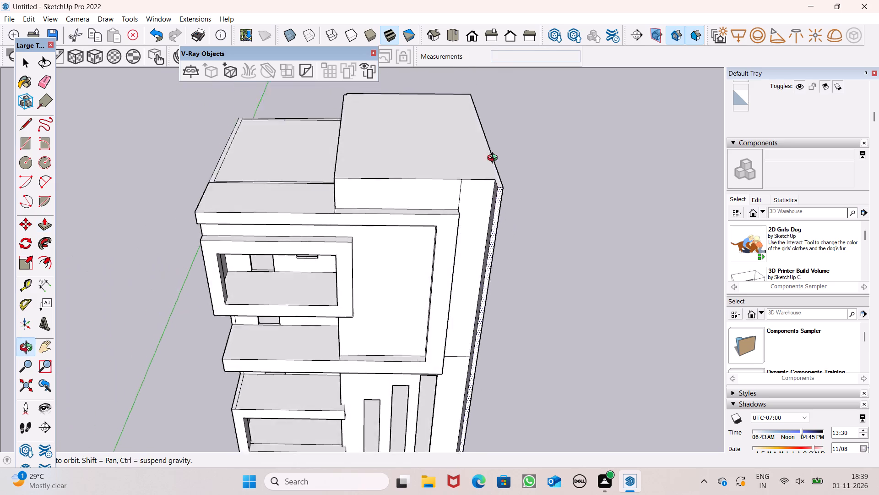
{"action": "middle_click_drag", "start_coordinate": [494, 159], "coordinate": [488, 127]}
{"action": "scroll", "coordinate": [489, 128], "scroll_direction": "up", "scroll_amount": 1}
{"action": "scroll", "coordinate": [497, 219], "scroll_direction": "down", "scroll_amount": 5}
{"action": "scroll", "coordinate": [437, 143], "scroll_direction": "up", "scroll_amount": 8}
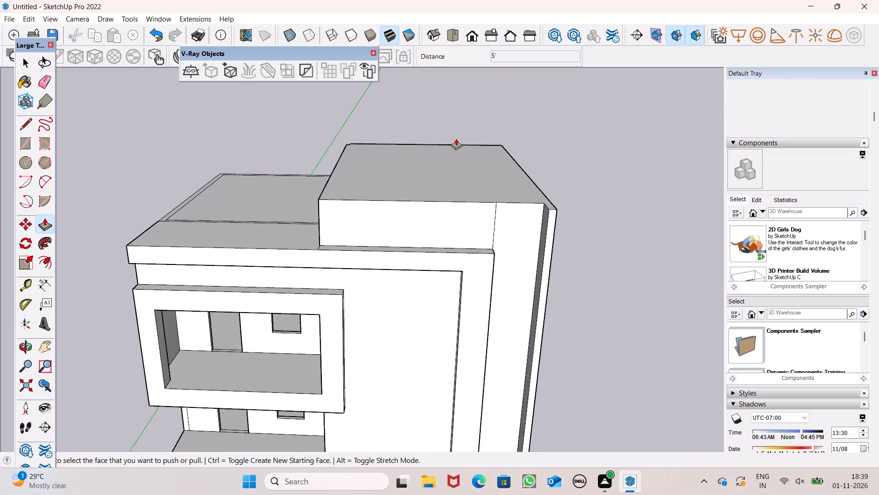
{"action": "middle_click_drag", "start_coordinate": [544, 210], "coordinate": [540, 234]}
{"action": "scroll", "coordinate": [540, 234], "scroll_direction": "up", "scroll_amount": 5}
{"action": "scroll", "coordinate": [495, 176], "scroll_direction": "down", "scroll_amount": 4}
{"action": "middle_click_drag", "start_coordinate": [524, 202], "coordinate": [526, 218]}
{"action": "left_click_drag", "start_coordinate": [541, 236], "coordinate": [542, 218]}
{"action": "type", "text": "2'"}
{"action": "key", "text": "Return"}
Erase the vertical dividing edges on the raised block's side wall facing the lower roof, including those near the front corner.
{"action": "scroll", "coordinate": [460, 184], "scroll_direction": "down", "scroll_amount": 1}
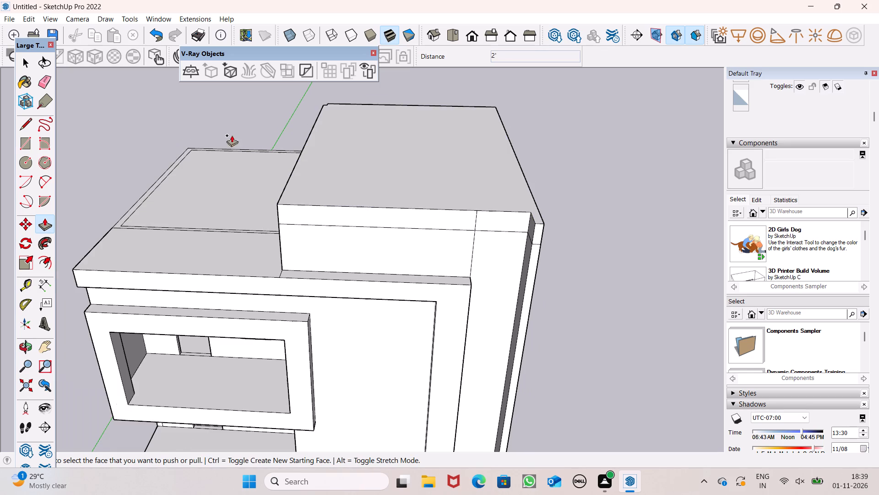
{"action": "scroll", "coordinate": [337, 160], "scroll_direction": "down", "scroll_amount": 2}
{"action": "middle_click_drag", "start_coordinate": [336, 176], "coordinate": [329, 107]}
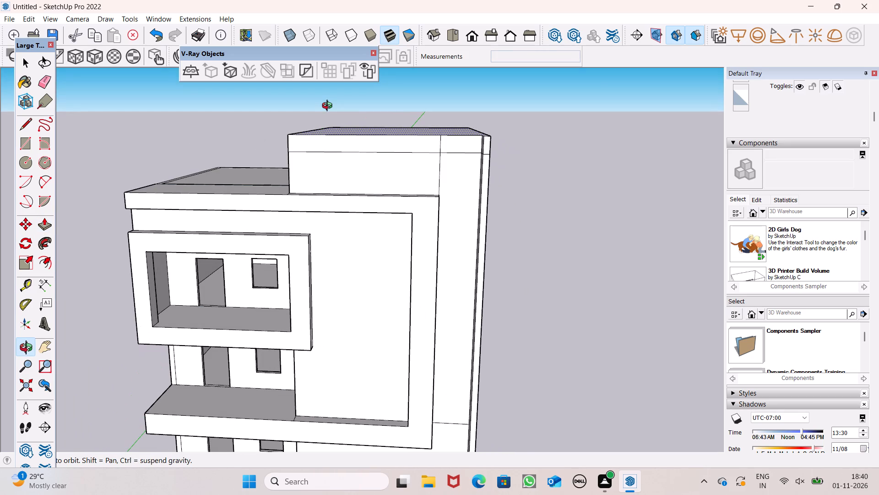
{"action": "middle_click_drag", "start_coordinate": [329, 107], "coordinate": [342, 105]}
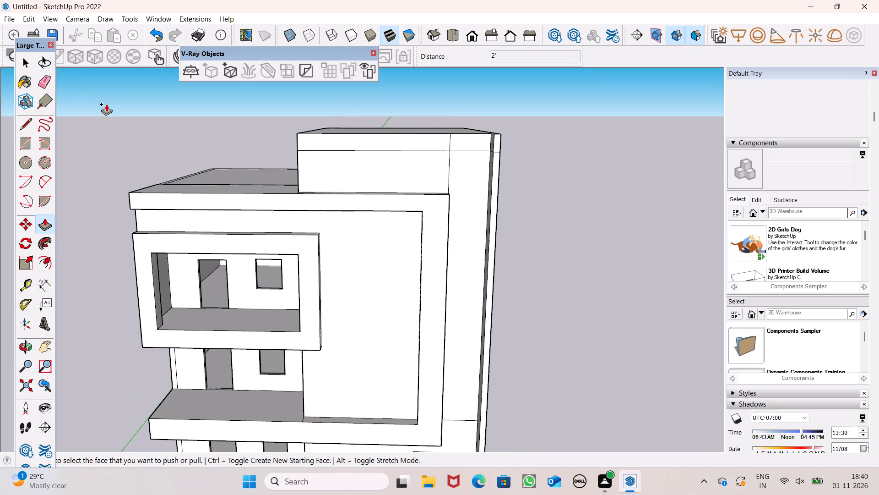
{"action": "left_click", "coordinate": [39, 85]}
{"action": "middle_click_drag", "start_coordinate": [210, 169], "coordinate": [276, 191]}
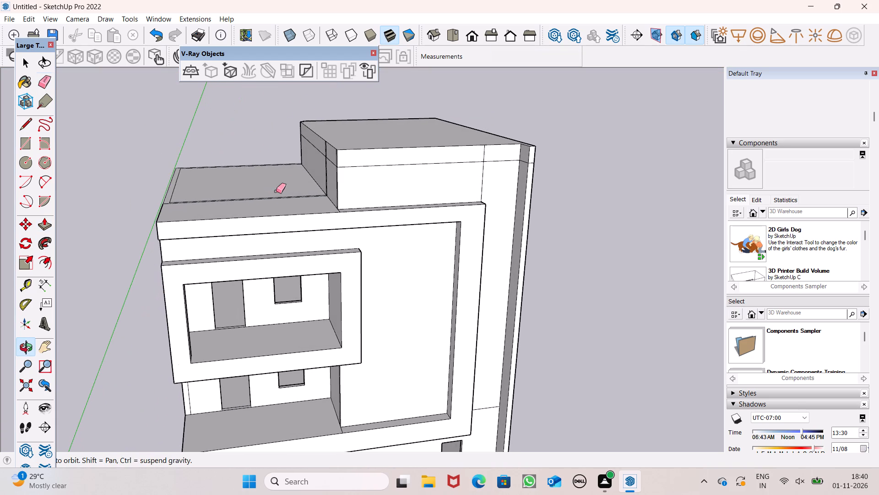
{"action": "scroll", "coordinate": [445, 162], "scroll_direction": "up", "scroll_amount": 1}
{"action": "middle_click_drag", "start_coordinate": [416, 165], "coordinate": [584, 173]}
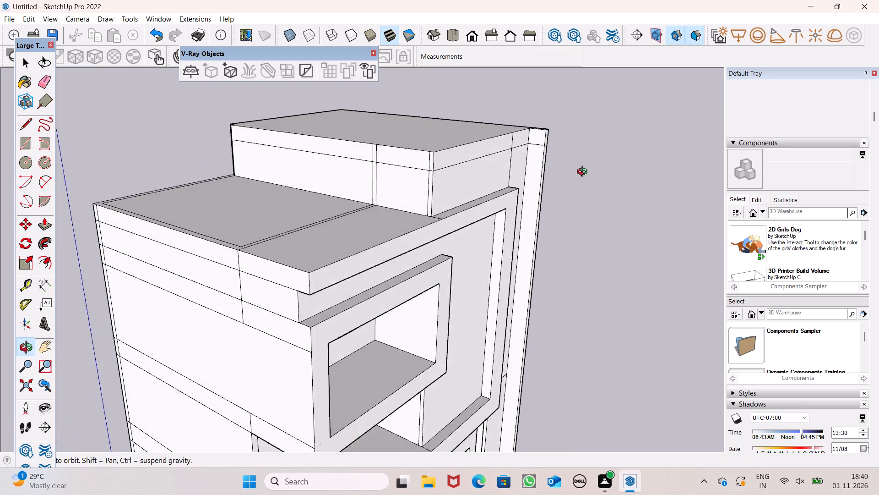
{"action": "middle_click_drag", "start_coordinate": [584, 173], "coordinate": [599, 174]}
{"action": "scroll", "coordinate": [428, 202], "scroll_direction": "up", "scroll_amount": 7}
{"action": "left_click_drag", "start_coordinate": [379, 176], "coordinate": [356, 164]}
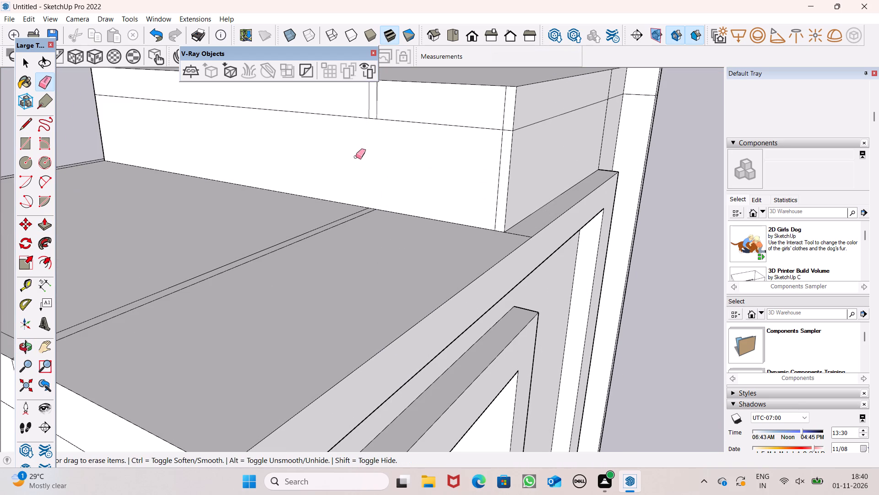
{"action": "left_click_drag", "start_coordinate": [378, 113], "coordinate": [364, 113]}
{"action": "scroll", "coordinate": [363, 114], "scroll_direction": "down", "scroll_amount": 8}
{"action": "scroll", "coordinate": [366, 146], "scroll_direction": "up", "scroll_amount": 1}
{"action": "middle_click_drag", "start_coordinate": [366, 146], "coordinate": [332, 146]}
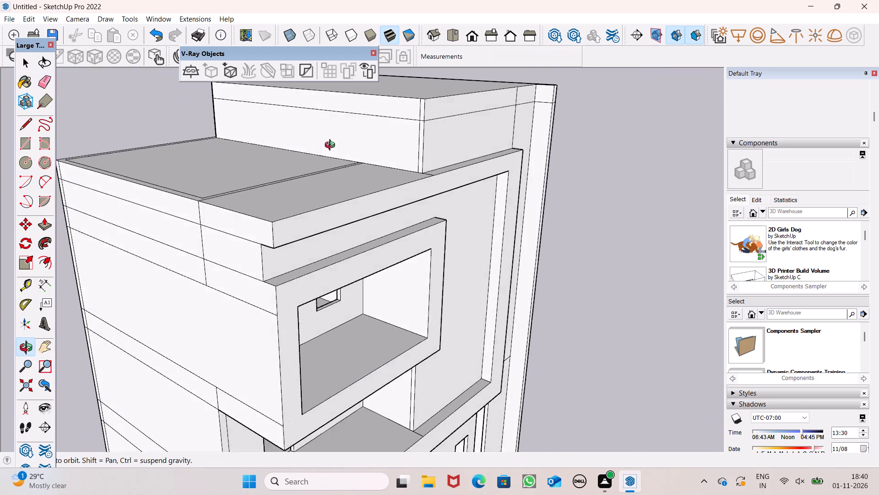
{"action": "middle_click_drag", "start_coordinate": [332, 146], "coordinate": [399, 161]}
{"action": "scroll", "coordinate": [429, 120], "scroll_direction": "up", "scroll_amount": 6}
{"action": "left_click", "coordinate": [446, 115]}
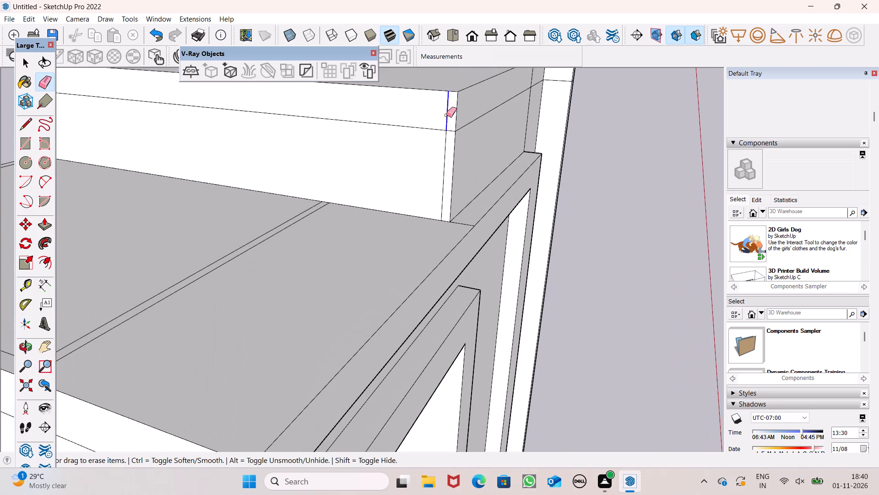
{"action": "left_click_drag", "start_coordinate": [447, 154], "coordinate": [429, 155]}
Erase the vertical dividing edges on the raised block's front wall and its top band.
{"action": "scroll", "coordinate": [391, 135], "scroll_direction": "down", "scroll_amount": 4}
{"action": "middle_click_drag", "start_coordinate": [432, 154], "coordinate": [350, 147]}
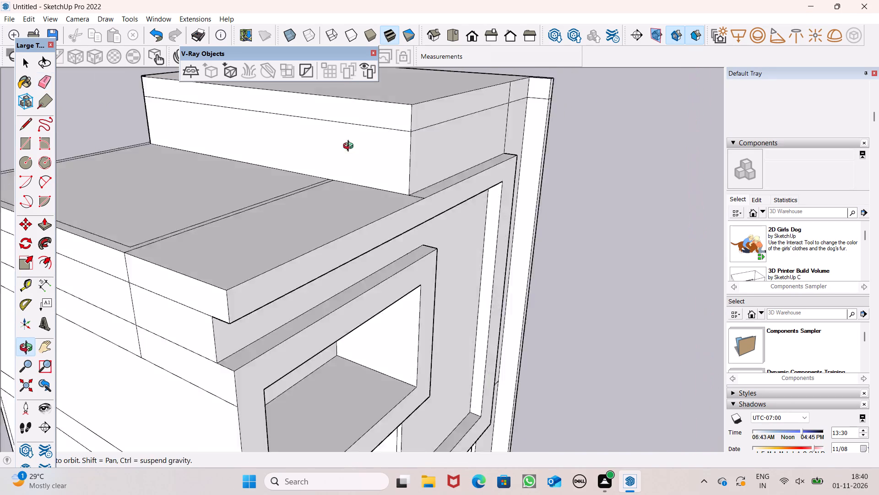
{"action": "middle_click_drag", "start_coordinate": [350, 147], "coordinate": [238, 168]}
{"action": "scroll", "coordinate": [242, 157], "scroll_direction": "down", "scroll_amount": 5}
{"action": "scroll", "coordinate": [380, 149], "scroll_direction": "up", "scroll_amount": 5}
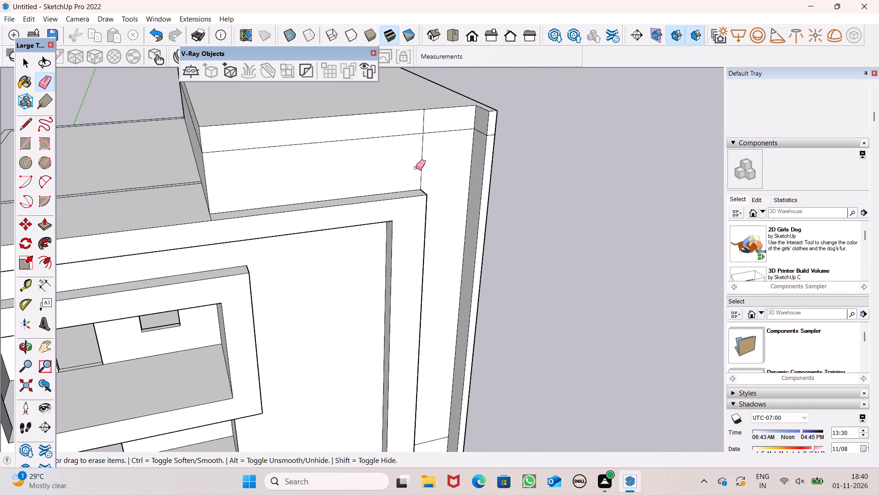
{"action": "left_click_drag", "start_coordinate": [427, 158], "coordinate": [422, 159]}
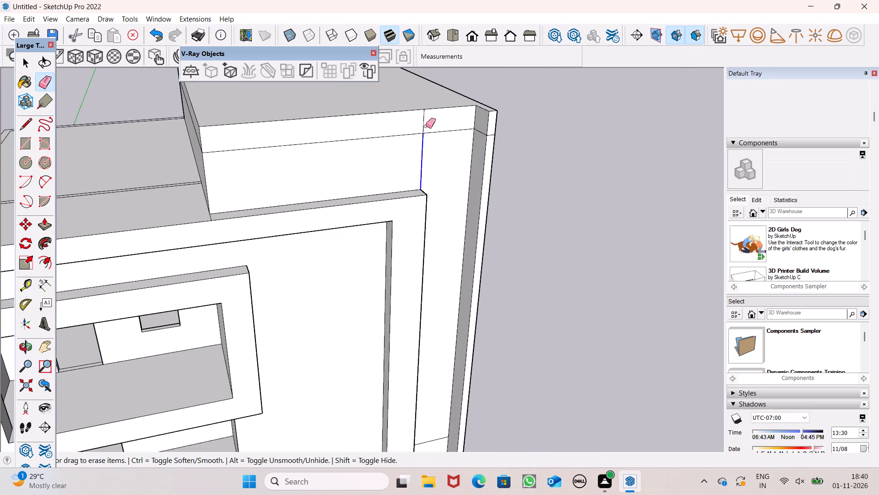
{"action": "left_click_drag", "start_coordinate": [429, 118], "coordinate": [417, 117]}
Pull the top band's side face out over the lower roof by about 1' 1 11/16".
{"action": "scroll", "coordinate": [244, 129], "scroll_direction": "down", "scroll_amount": 2}
{"action": "middle_click_drag", "start_coordinate": [246, 152], "coordinate": [312, 211]}
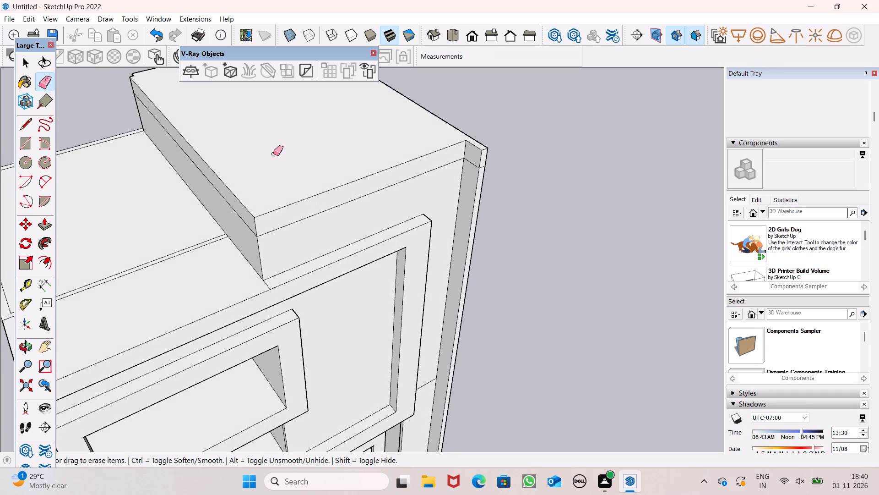
{"action": "scroll", "coordinate": [269, 147], "scroll_direction": "down", "scroll_amount": 2}
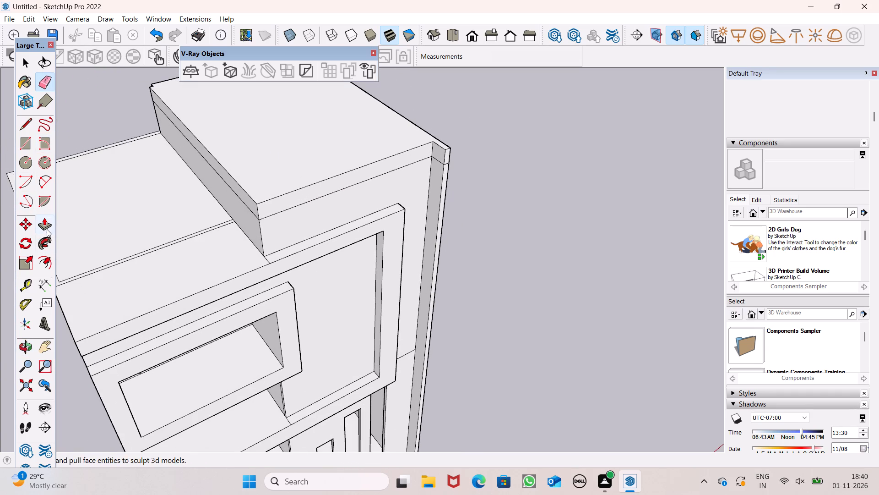
{"action": "left_click", "coordinate": [47, 229]}
{"action": "middle_click_drag", "start_coordinate": [244, 219], "coordinate": [245, 197]}
{"action": "scroll", "coordinate": [245, 194], "scroll_direction": "up", "scroll_amount": 5}
{"action": "left_click_drag", "start_coordinate": [260, 188], "coordinate": [245, 197]}
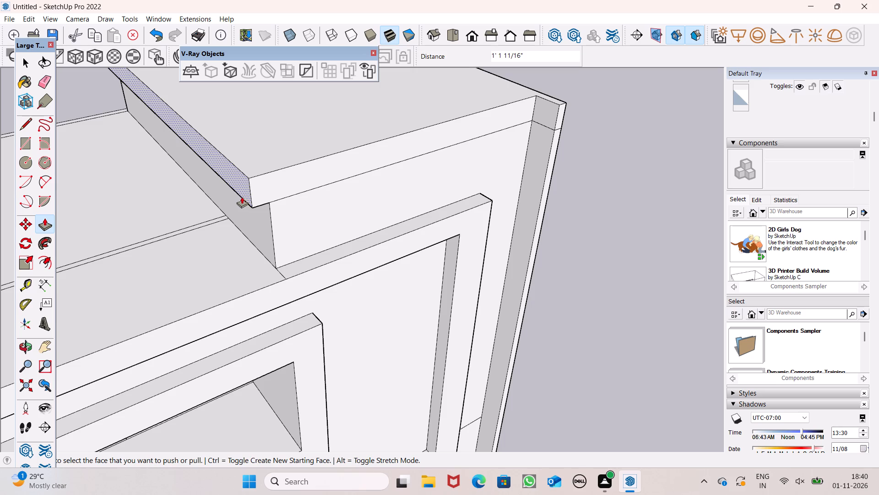
Pull the top band's front face forward about 1' 4 7/8" and another 10 1/2", flush with the corner fin.
{"action": "middle_click_drag", "start_coordinate": [297, 215], "coordinate": [259, 227]}
{"action": "left_click_drag", "start_coordinate": [254, 203], "coordinate": [257, 276]}
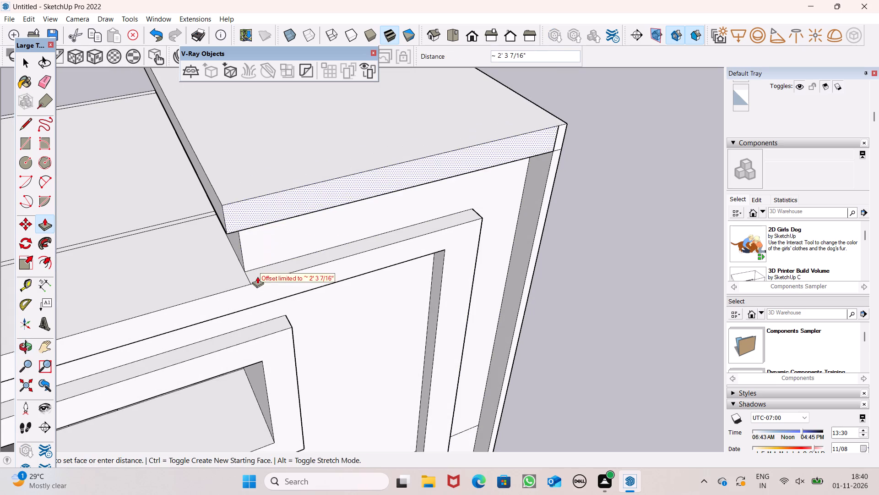
{"action": "left_click_drag", "start_coordinate": [257, 276], "coordinate": [245, 286]}
{"action": "scroll", "coordinate": [188, 258], "scroll_direction": "down", "scroll_amount": 5}
{"action": "middle_click_drag", "start_coordinate": [240, 259], "coordinate": [212, 179]}
{"action": "scroll", "coordinate": [236, 191], "scroll_direction": "down", "scroll_amount": 2}
{"action": "middle_click_drag", "start_coordinate": [268, 185], "coordinate": [354, 235]}
{"action": "scroll", "coordinate": [351, 175], "scroll_direction": "up", "scroll_amount": 7}
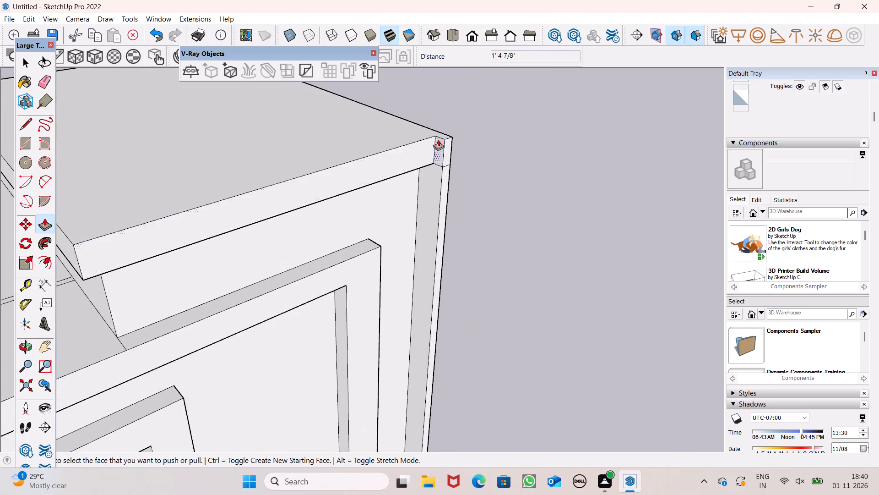
{"action": "scroll", "coordinate": [439, 139], "scroll_direction": "up", "scroll_amount": 5}
{"action": "left_click_drag", "start_coordinate": [426, 155], "coordinate": [450, 137]}
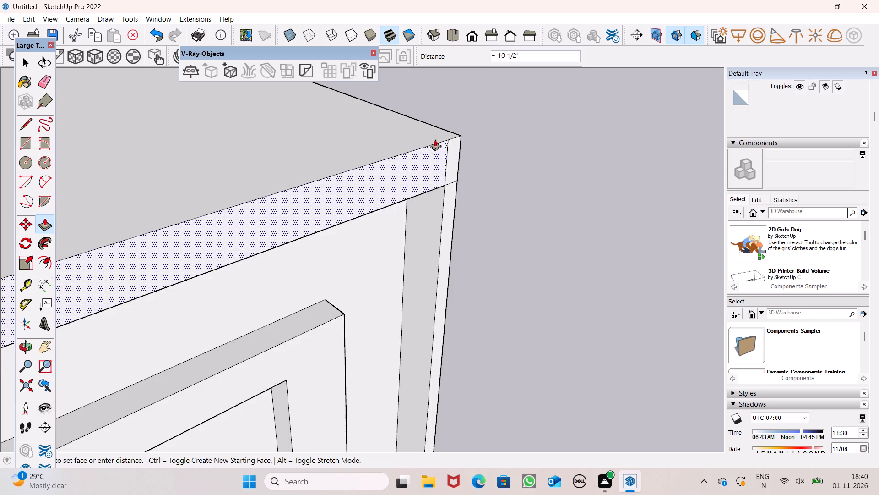
Widen the tall vertical fin at the front corner by pulling its inner side face about 1' 1 1/4".
{"action": "scroll", "coordinate": [301, 86], "scroll_direction": "down", "scroll_amount": 7}
{"action": "middle_click_drag", "start_coordinate": [351, 177], "coordinate": [291, 150]}
{"action": "scroll", "coordinate": [326, 121], "scroll_direction": "down", "scroll_amount": 6}
{"action": "middle_click_drag", "start_coordinate": [365, 166], "coordinate": [312, 128]}
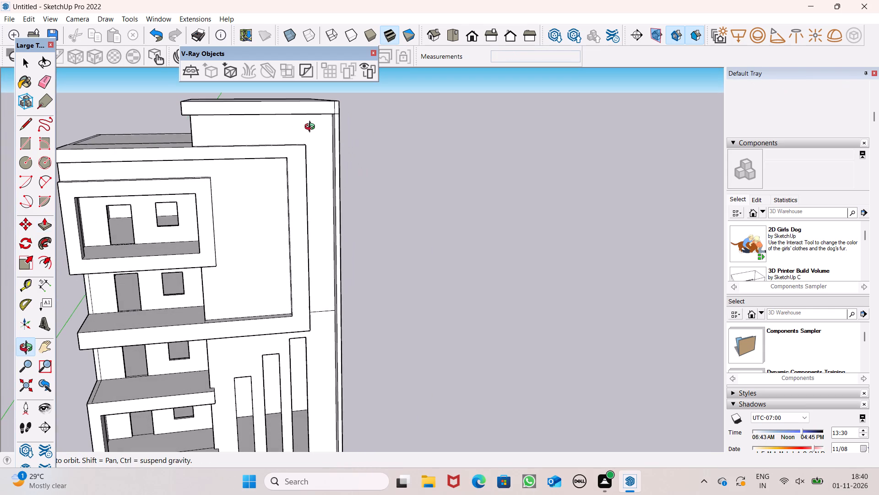
{"action": "middle_click_drag", "start_coordinate": [312, 128], "coordinate": [445, 142]}
{"action": "scroll", "coordinate": [416, 220], "scroll_direction": "up", "scroll_amount": 2}
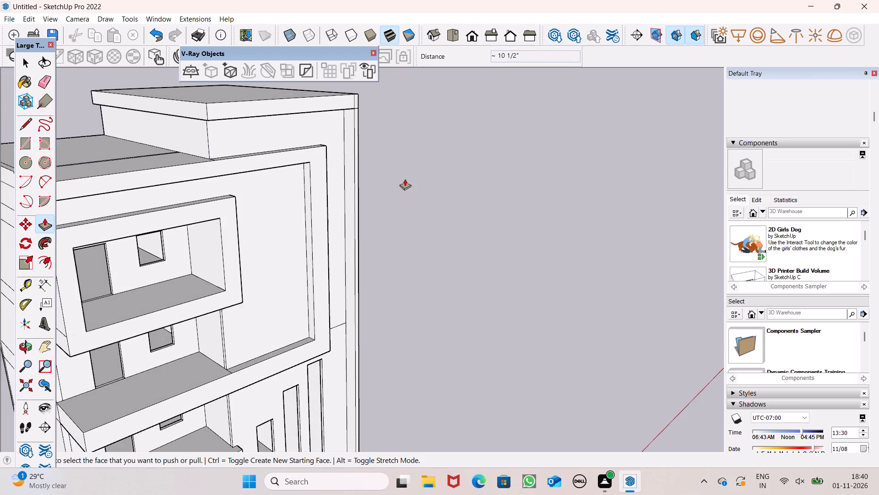
{"action": "scroll", "coordinate": [405, 179], "scroll_direction": "down", "scroll_amount": 6}
{"action": "scroll", "coordinate": [388, 275], "scroll_direction": "up", "scroll_amount": 7}
{"action": "left_click_drag", "start_coordinate": [353, 279], "coordinate": [349, 285]}
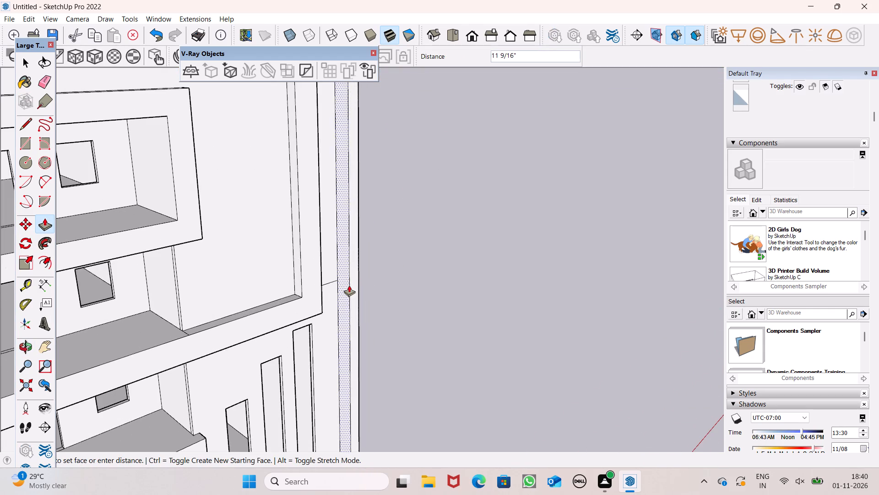
{"action": "left_click_drag", "start_coordinate": [349, 285], "coordinate": [348, 285]}
{"action": "scroll", "coordinate": [387, 235], "scroll_direction": "down", "scroll_amount": 5}
{"action": "middle_click_drag", "start_coordinate": [407, 243], "coordinate": [198, 268]}
{"action": "scroll", "coordinate": [494, 180], "scroll_direction": "down", "scroll_amount": 5}
{"action": "key", "text": "space"}
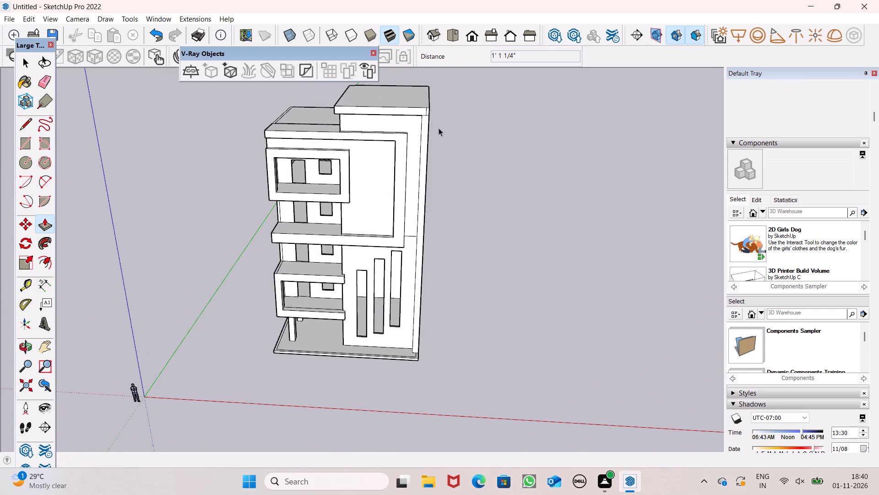
Erase the short vertical leftover edge on the roof band's front face where it meets the corner fin.
{"action": "left_click", "coordinate": [45, 80]}
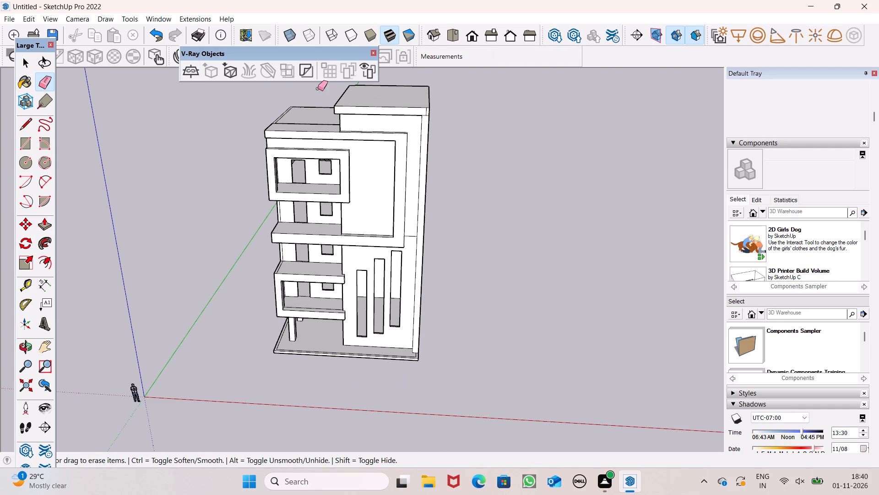
{"action": "scroll", "coordinate": [322, 96], "scroll_direction": "up", "scroll_amount": 2}
{"action": "scroll", "coordinate": [417, 185], "scroll_direction": "up", "scroll_amount": 5}
{"action": "scroll", "coordinate": [420, 284], "scroll_direction": "up", "scroll_amount": 1}
{"action": "scroll", "coordinate": [419, 251], "scroll_direction": "down", "scroll_amount": 3}
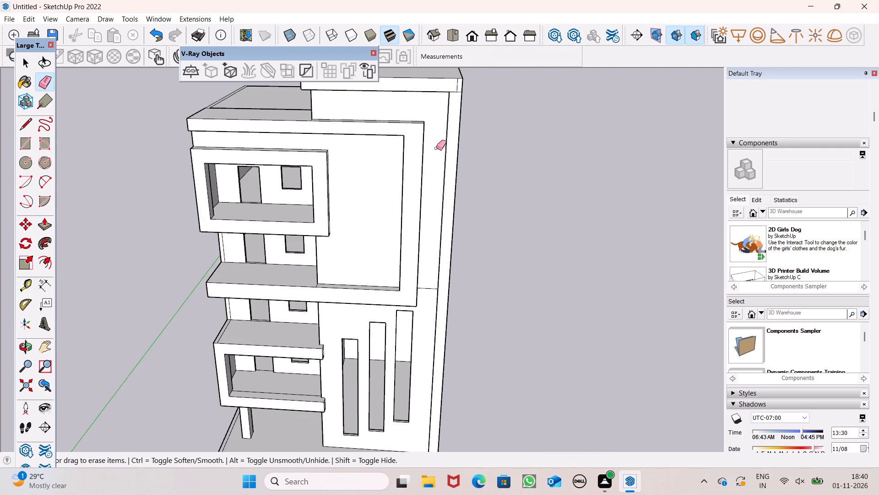
{"action": "scroll", "coordinate": [442, 136], "scroll_direction": "up", "scroll_amount": 7}
{"action": "scroll", "coordinate": [451, 159], "scroll_direction": "down", "scroll_amount": 8}
{"action": "scroll", "coordinate": [447, 78], "scroll_direction": "up", "scroll_amount": 1}
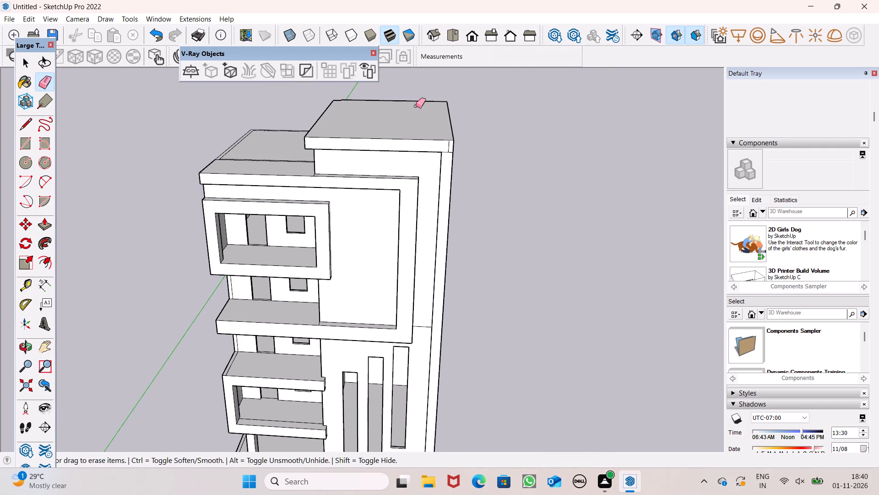
{"action": "scroll", "coordinate": [447, 148], "scroll_direction": "up", "scroll_amount": 5}
{"action": "left_click_drag", "start_coordinate": [451, 143], "coordinate": [451, 150]}
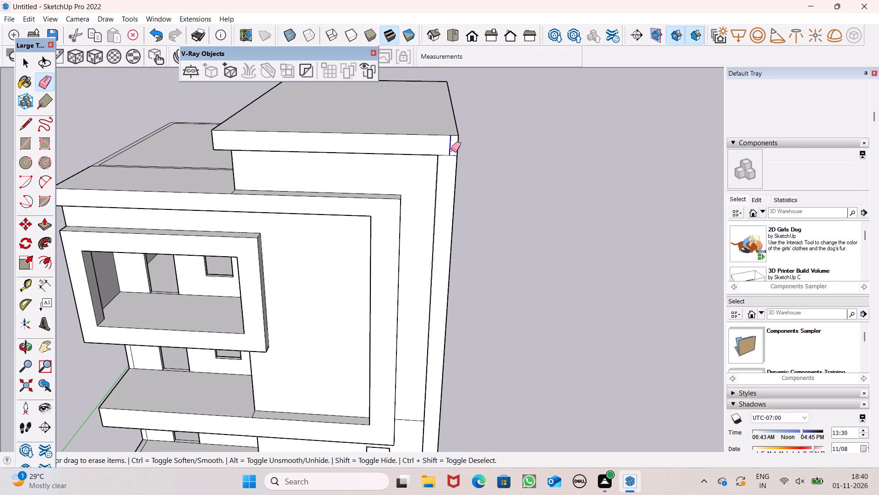
{"action": "left_click_drag", "start_coordinate": [451, 150], "coordinate": [450, 156]}
{"action": "key", "text": "space"}
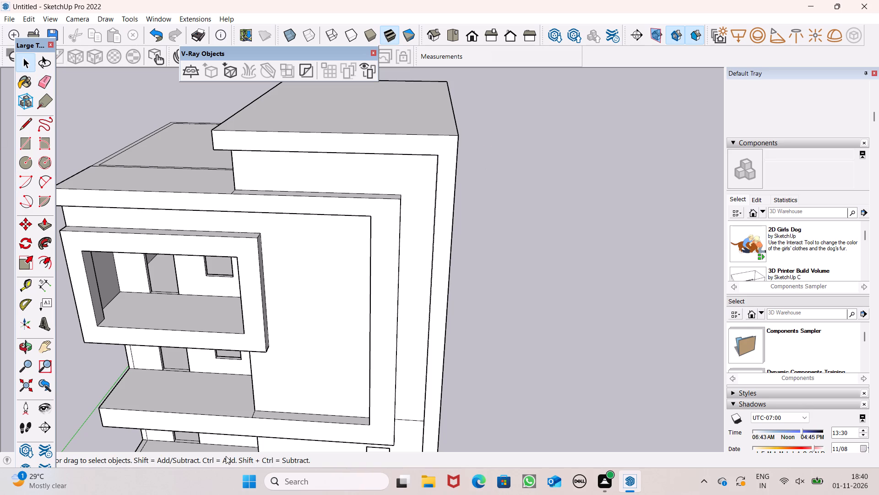
Move the horizontal edge on the wall strip between the projecting frame and corner fin up about 27'.
{"action": "scroll", "coordinate": [458, 232], "scroll_direction": "down", "scroll_amount": 5}
{"action": "middle_click_drag", "start_coordinate": [496, 381], "coordinate": [511, 330]}
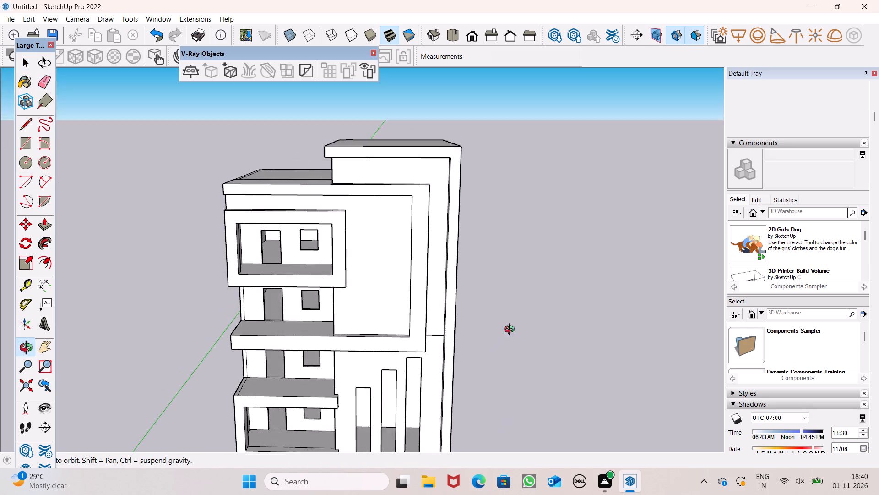
{"action": "middle_click_drag", "start_coordinate": [511, 330], "coordinate": [515, 323]}
{"action": "scroll", "coordinate": [354, 369], "scroll_direction": "down", "scroll_amount": 4}
{"action": "scroll", "coordinate": [346, 293], "scroll_direction": "up", "scroll_amount": 7}
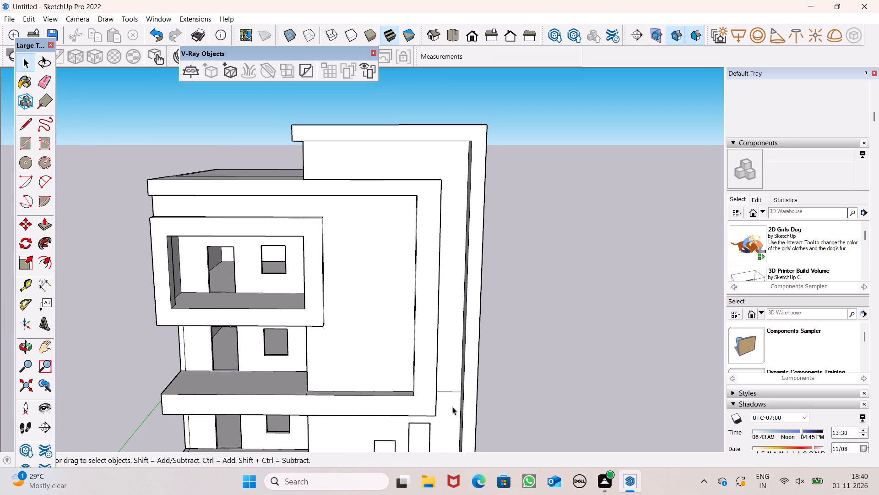
{"action": "scroll", "coordinate": [446, 389], "scroll_direction": "up", "scroll_amount": 5}
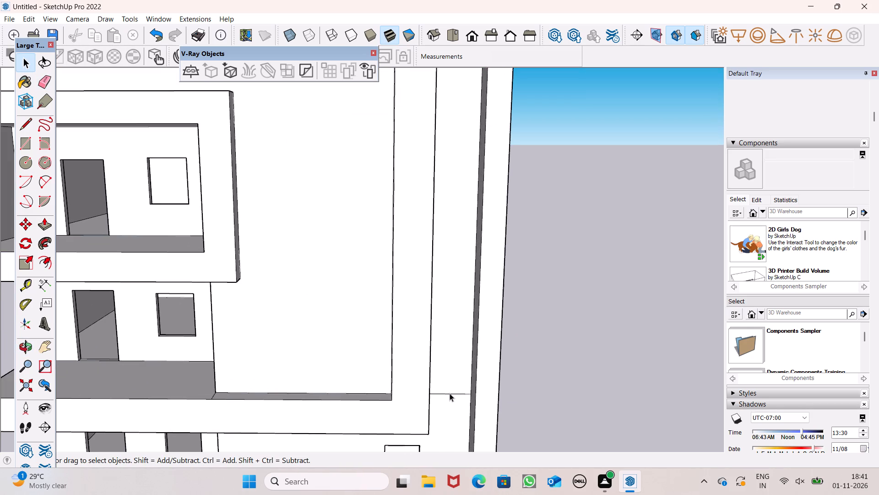
{"action": "left_click", "coordinate": [450, 393]}
{"action": "scroll", "coordinate": [442, 366], "scroll_direction": "down", "scroll_amount": 8}
{"action": "key", "text": "m"}
{"action": "key", "text": "Return"}
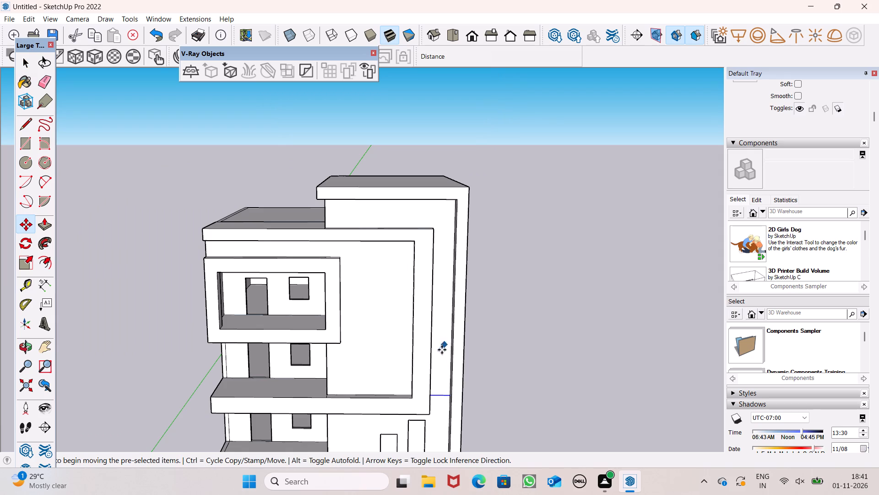
{"action": "left_click_drag", "start_coordinate": [441, 396], "coordinate": [437, 297]}
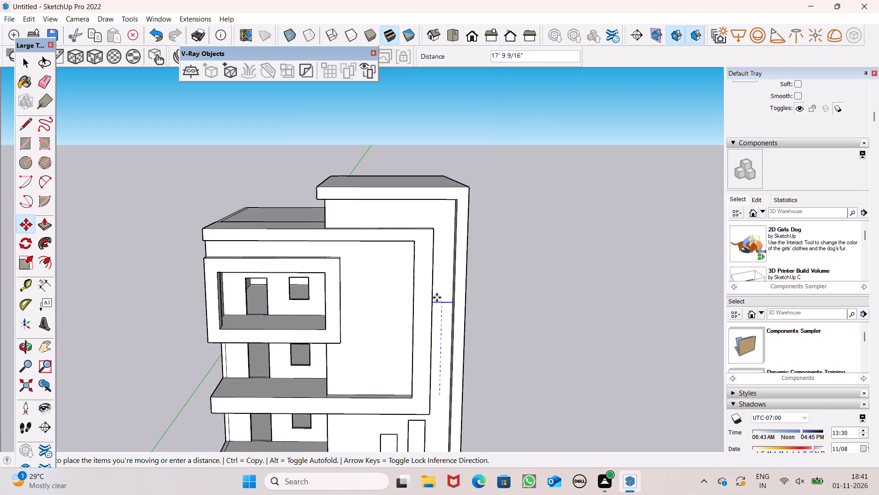
{"action": "left_click_drag", "start_coordinate": [437, 297], "coordinate": [429, 242]}
{"action": "left_click_drag", "start_coordinate": [429, 242], "coordinate": [429, 247]}
Move the strip's horizontal edge slightly farther up, closer to the top of the projecting frame.
{"action": "scroll", "coordinate": [448, 212], "scroll_direction": "down", "scroll_amount": 3}
{"action": "middle_click_drag", "start_coordinate": [518, 320], "coordinate": [498, 266]}
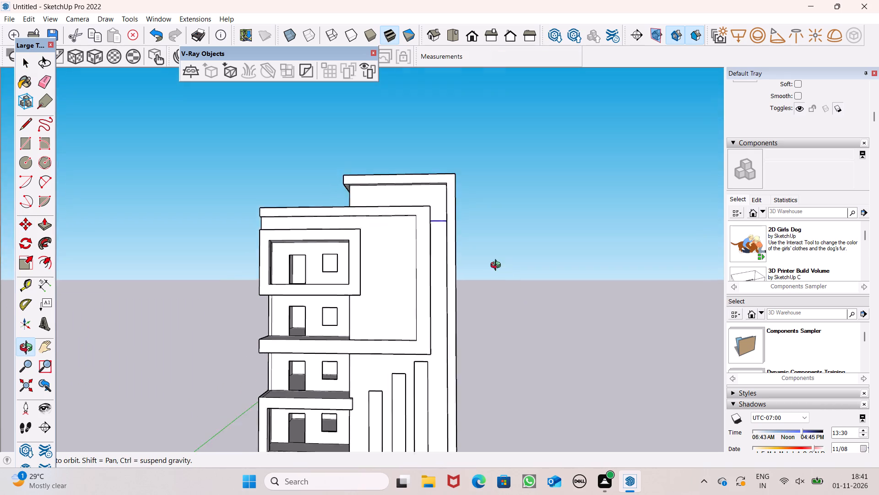
{"action": "middle_click_drag", "start_coordinate": [498, 266], "coordinate": [483, 277]}
{"action": "middle_click_drag", "start_coordinate": [536, 403], "coordinate": [591, 357]}
{"action": "scroll", "coordinate": [383, 290], "scroll_direction": "down", "scroll_amount": 3}
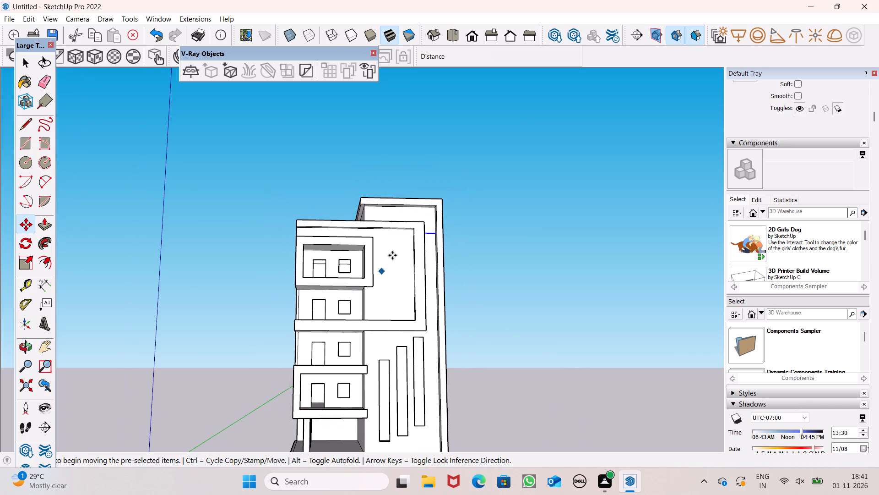
{"action": "left_click", "coordinate": [471, 30]}
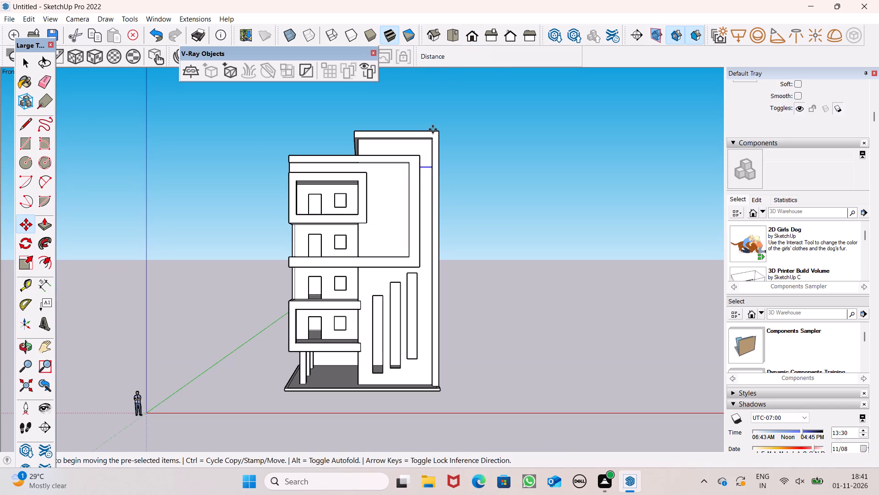
{"action": "middle_click_drag", "start_coordinate": [470, 143], "coordinate": [474, 174]}
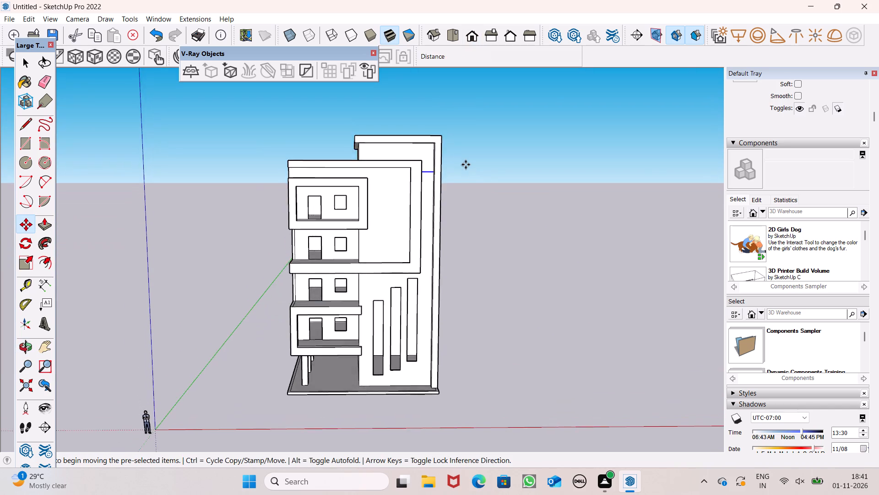
{"action": "scroll", "coordinate": [466, 164], "scroll_direction": "up", "scroll_amount": 7}
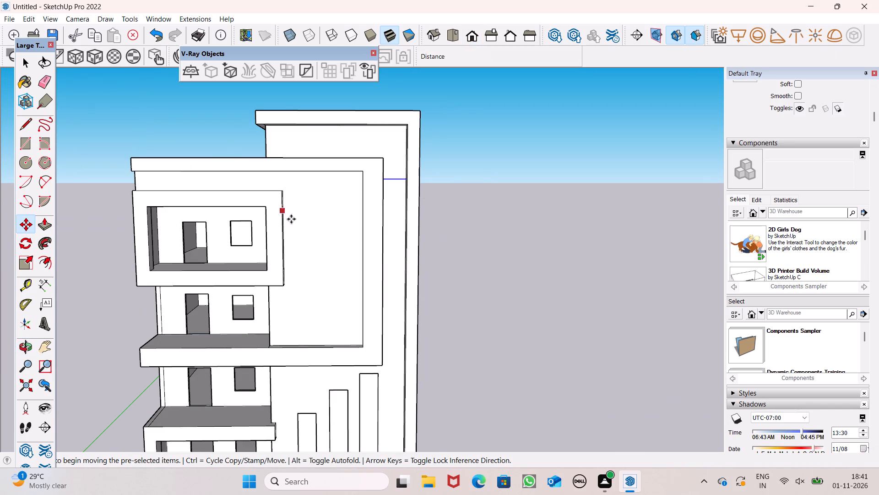
{"action": "middle_click_drag", "start_coordinate": [380, 209], "coordinate": [398, 237]}
{"action": "scroll", "coordinate": [433, 162], "scroll_direction": "up", "scroll_amount": 9}
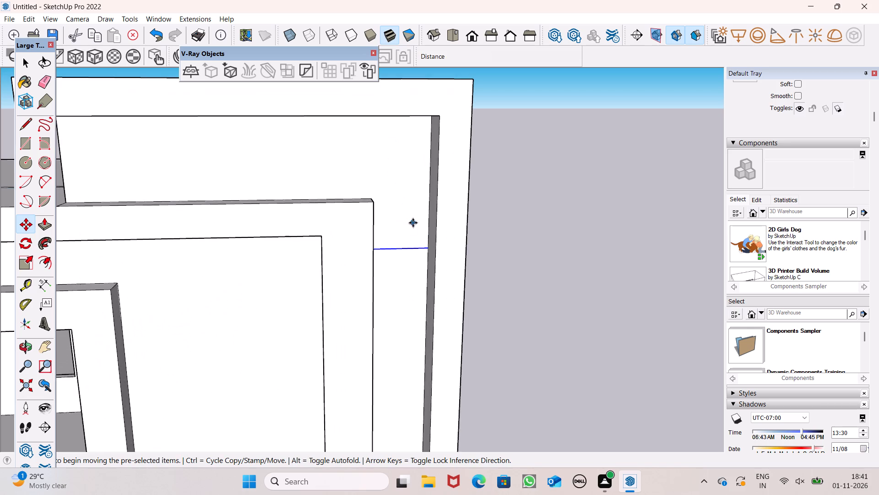
{"action": "scroll", "coordinate": [417, 242], "scroll_direction": "up", "scroll_amount": 1}
{"action": "middle_click_drag", "start_coordinate": [419, 242], "coordinate": [392, 260]}
{"action": "scroll", "coordinate": [371, 225], "scroll_direction": "up", "scroll_amount": 1}
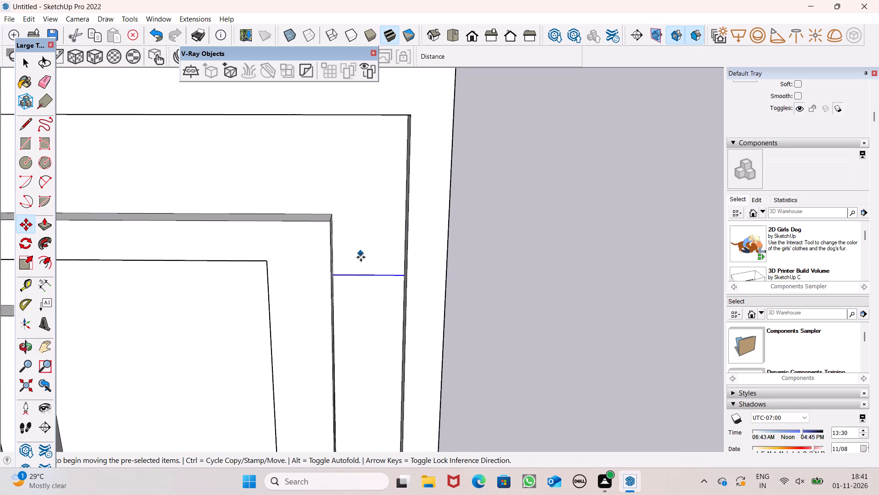
{"action": "left_click_drag", "start_coordinate": [358, 277], "coordinate": [356, 255]}
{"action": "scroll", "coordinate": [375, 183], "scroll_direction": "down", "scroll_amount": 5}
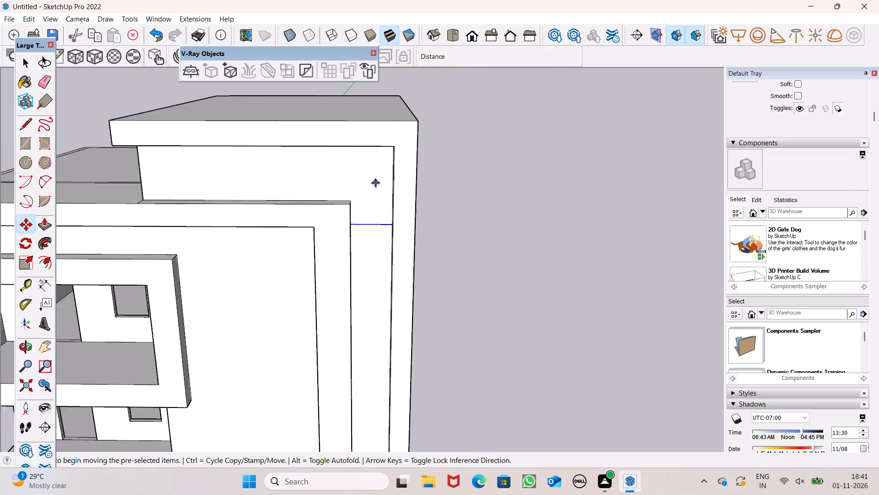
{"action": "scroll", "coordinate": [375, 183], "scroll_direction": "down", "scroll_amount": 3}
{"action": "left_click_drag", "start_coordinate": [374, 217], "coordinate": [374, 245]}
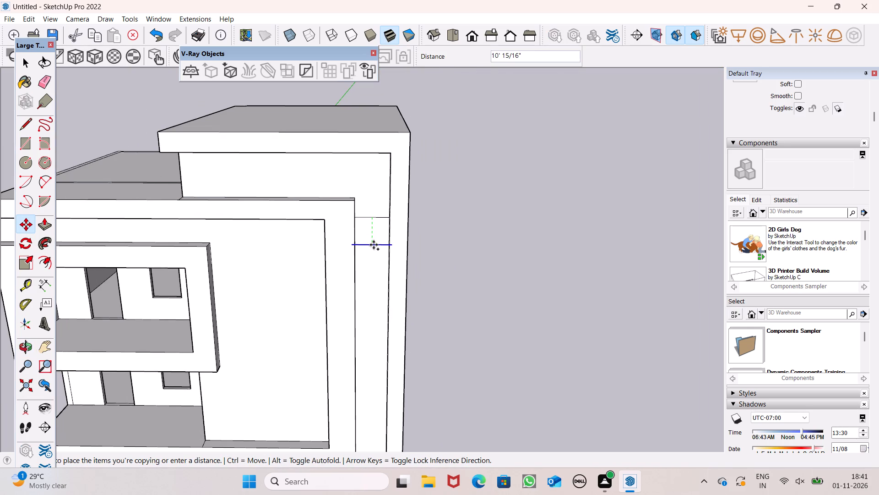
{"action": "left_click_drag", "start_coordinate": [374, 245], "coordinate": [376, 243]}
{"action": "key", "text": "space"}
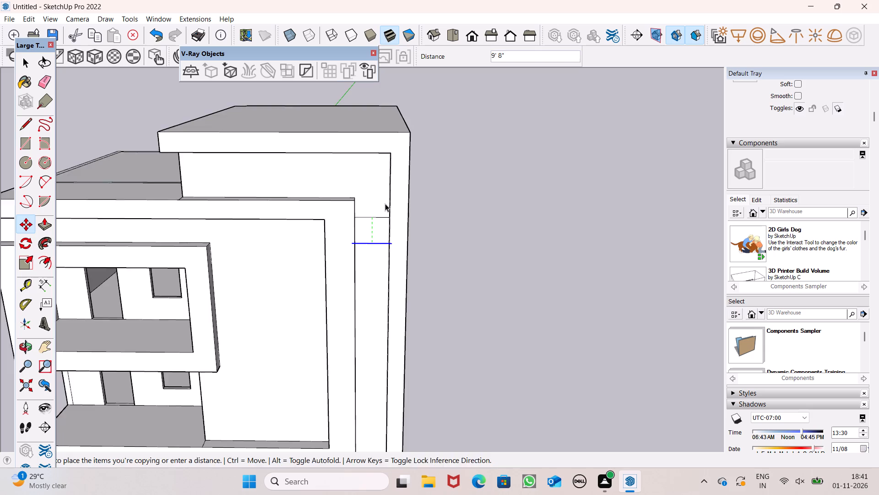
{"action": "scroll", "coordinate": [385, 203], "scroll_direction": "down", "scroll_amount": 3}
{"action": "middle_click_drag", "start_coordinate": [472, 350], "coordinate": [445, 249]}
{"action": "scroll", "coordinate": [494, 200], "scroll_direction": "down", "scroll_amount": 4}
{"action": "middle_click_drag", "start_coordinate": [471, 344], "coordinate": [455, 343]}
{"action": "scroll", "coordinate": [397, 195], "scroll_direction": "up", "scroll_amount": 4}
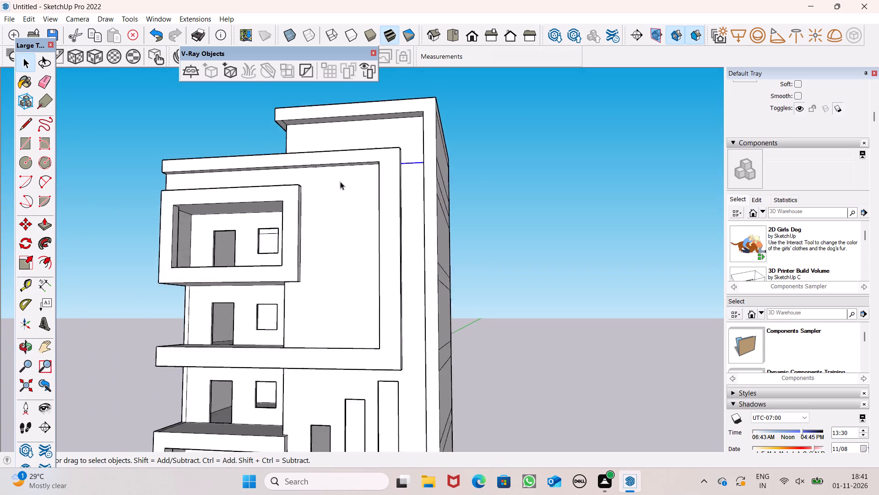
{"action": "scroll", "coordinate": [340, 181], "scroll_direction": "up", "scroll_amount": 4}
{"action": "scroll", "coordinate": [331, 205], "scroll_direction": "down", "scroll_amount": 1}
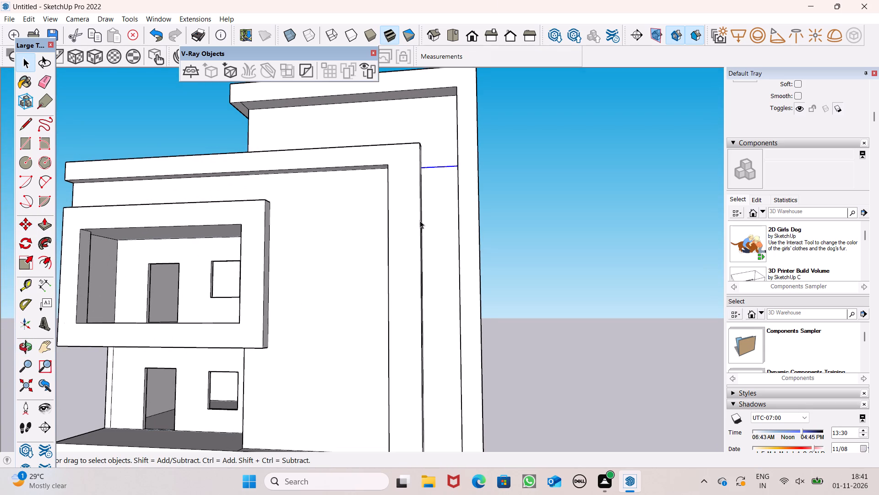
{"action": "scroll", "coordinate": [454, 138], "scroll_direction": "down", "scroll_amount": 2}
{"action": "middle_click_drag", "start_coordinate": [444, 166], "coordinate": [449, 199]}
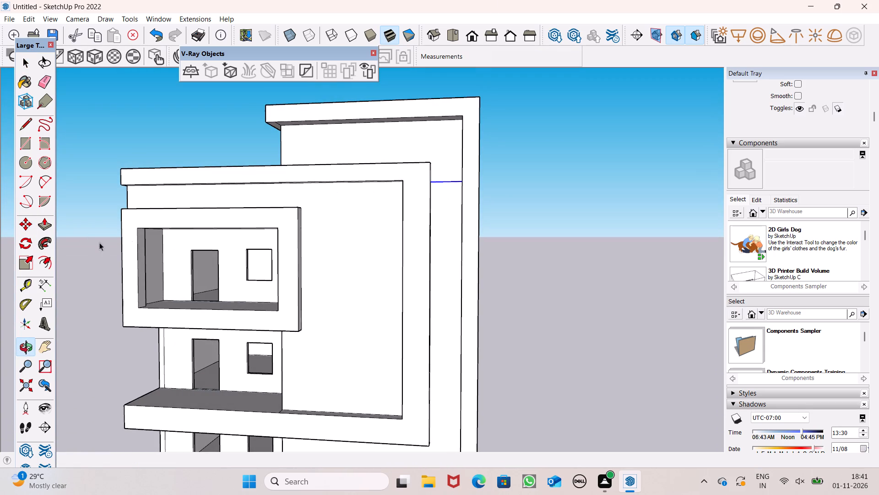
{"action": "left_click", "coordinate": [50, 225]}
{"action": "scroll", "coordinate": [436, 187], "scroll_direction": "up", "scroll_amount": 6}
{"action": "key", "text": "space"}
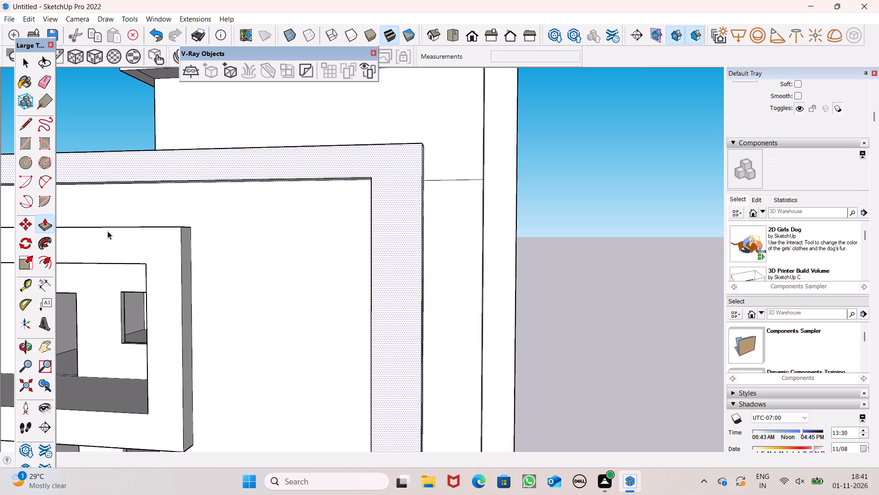
Copy the strip's horizontal edge about 6' downward and repeat it as an array of 10 copies.
{"action": "scroll", "coordinate": [429, 181], "scroll_direction": "up", "scroll_amount": 8}
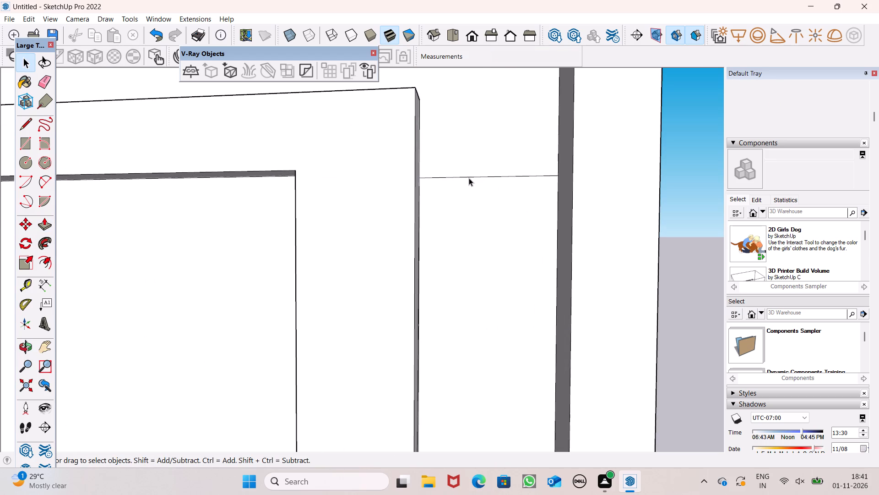
{"action": "left_click", "coordinate": [469, 177]}
{"action": "scroll", "coordinate": [469, 159], "scroll_direction": "down", "scroll_amount": 7}
{"action": "key", "text": "m"}
{"action": "key", "text": "Return"}
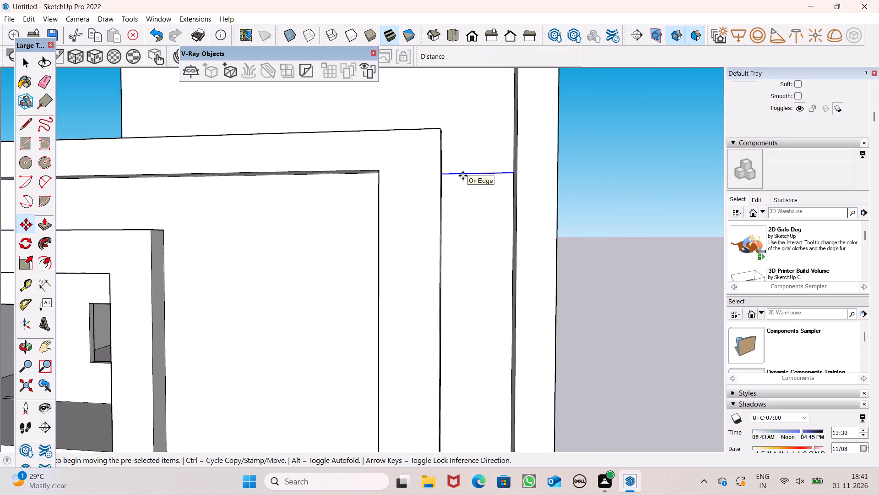
{"action": "scroll", "coordinate": [463, 176], "scroll_direction": "up", "scroll_amount": 2}
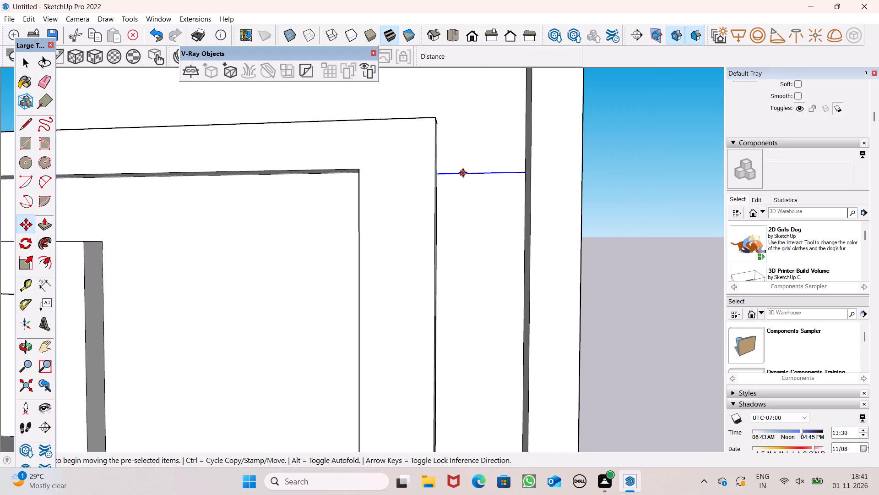
{"action": "scroll", "coordinate": [463, 173], "scroll_direction": "down", "scroll_amount": 1}
{"action": "left_click_drag", "start_coordinate": [467, 174], "coordinate": [473, 192]}
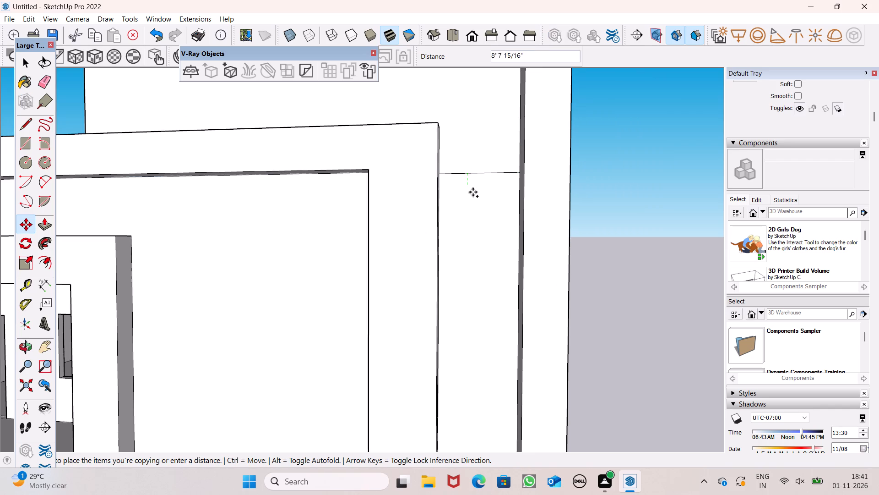
{"action": "left_click_drag", "start_coordinate": [473, 192], "coordinate": [468, 254]}
{"action": "left_click_drag", "start_coordinate": [468, 254], "coordinate": [470, 289]}
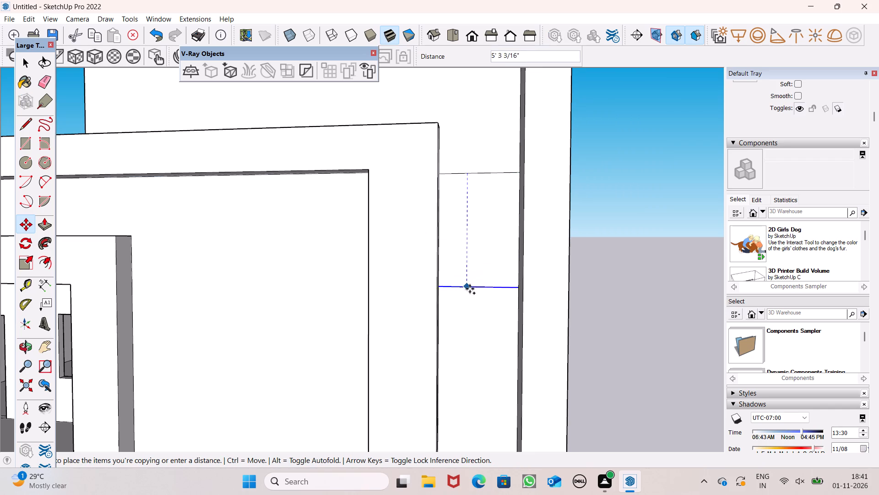
{"action": "left_click_drag", "start_coordinate": [470, 289], "coordinate": [472, 301]}
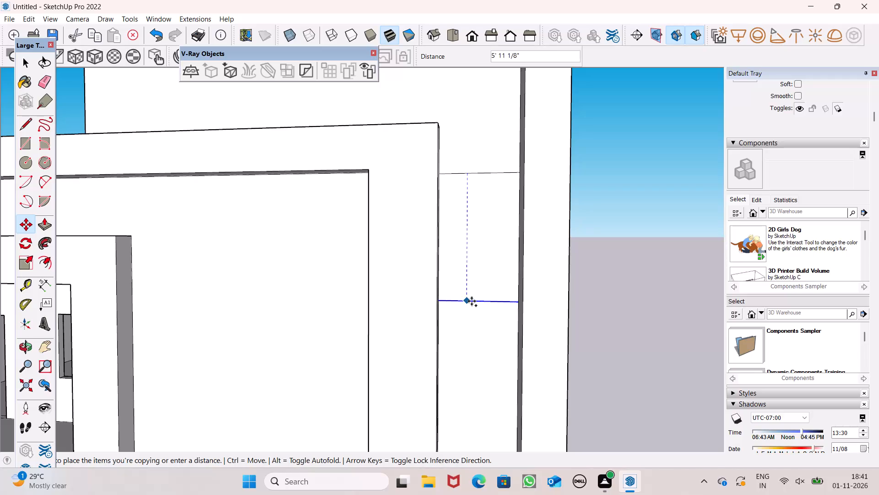
{"action": "left_click_drag", "start_coordinate": [472, 301], "coordinate": [471, 302]}
{"action": "key", "text": "shift+asterisk"}
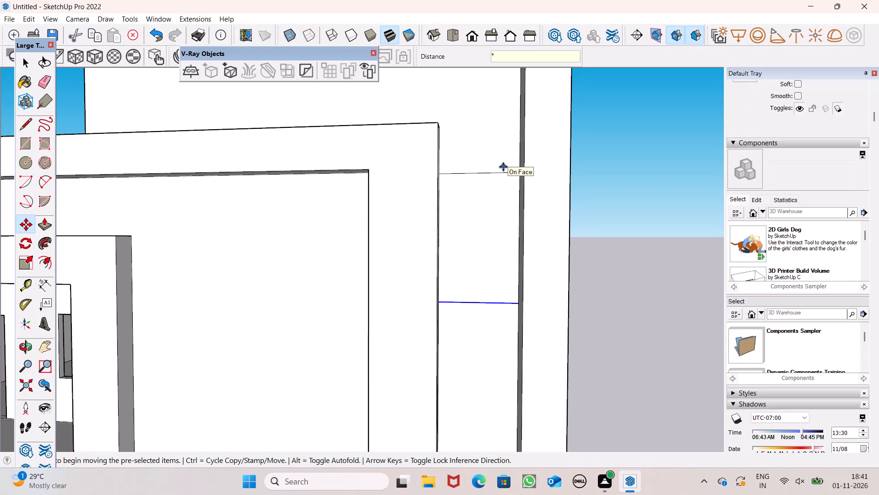
{"action": "type", "text": "10"}
{"action": "key", "text": "Return"}
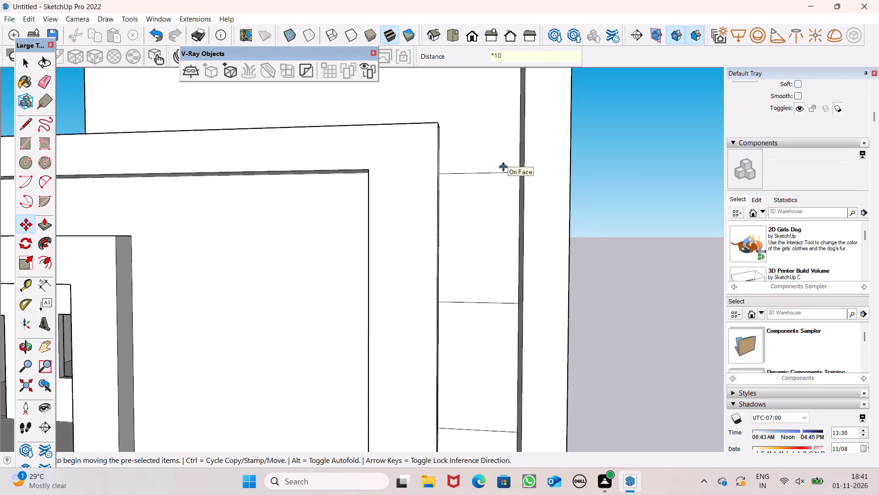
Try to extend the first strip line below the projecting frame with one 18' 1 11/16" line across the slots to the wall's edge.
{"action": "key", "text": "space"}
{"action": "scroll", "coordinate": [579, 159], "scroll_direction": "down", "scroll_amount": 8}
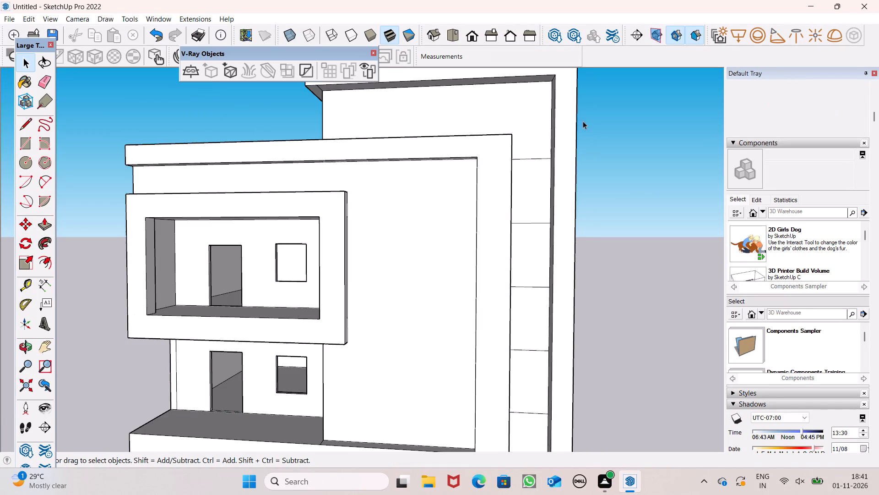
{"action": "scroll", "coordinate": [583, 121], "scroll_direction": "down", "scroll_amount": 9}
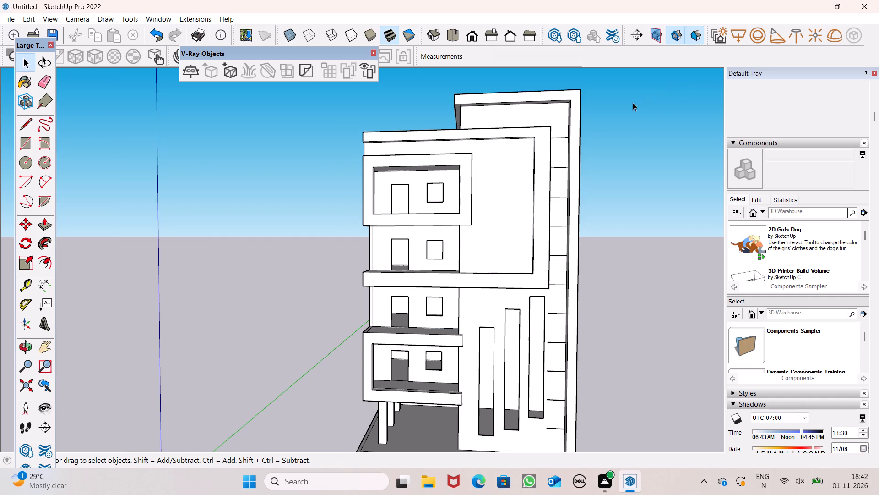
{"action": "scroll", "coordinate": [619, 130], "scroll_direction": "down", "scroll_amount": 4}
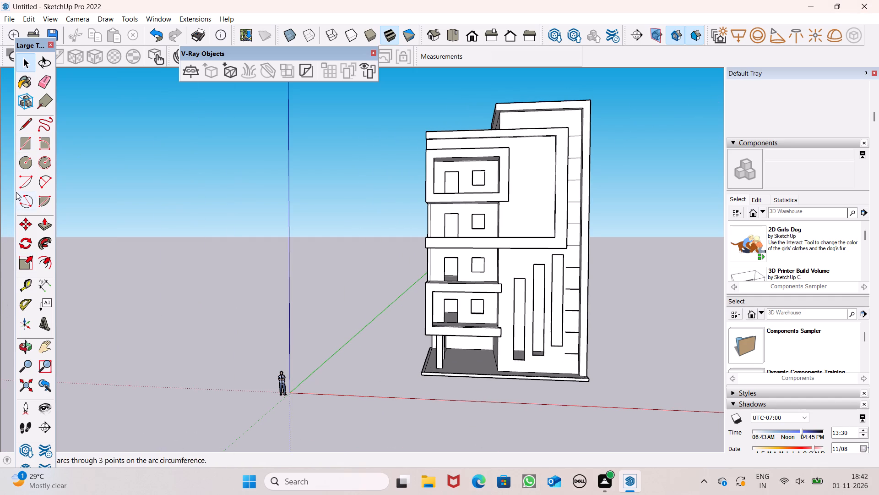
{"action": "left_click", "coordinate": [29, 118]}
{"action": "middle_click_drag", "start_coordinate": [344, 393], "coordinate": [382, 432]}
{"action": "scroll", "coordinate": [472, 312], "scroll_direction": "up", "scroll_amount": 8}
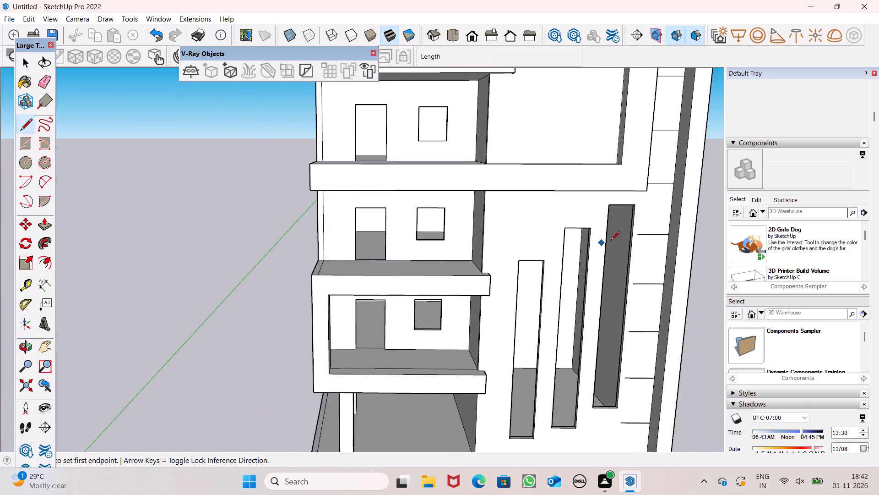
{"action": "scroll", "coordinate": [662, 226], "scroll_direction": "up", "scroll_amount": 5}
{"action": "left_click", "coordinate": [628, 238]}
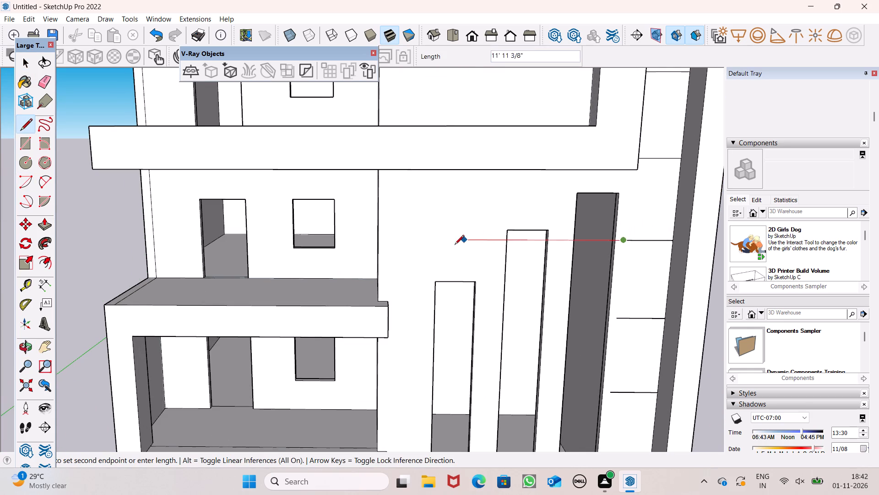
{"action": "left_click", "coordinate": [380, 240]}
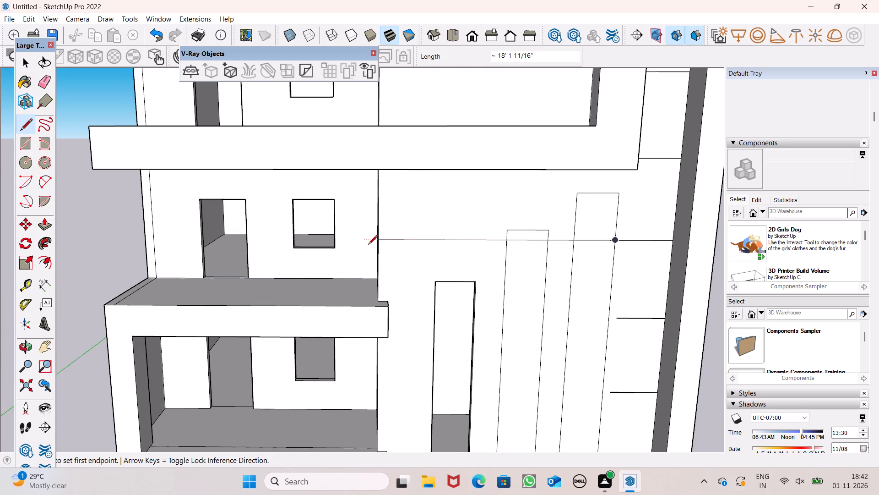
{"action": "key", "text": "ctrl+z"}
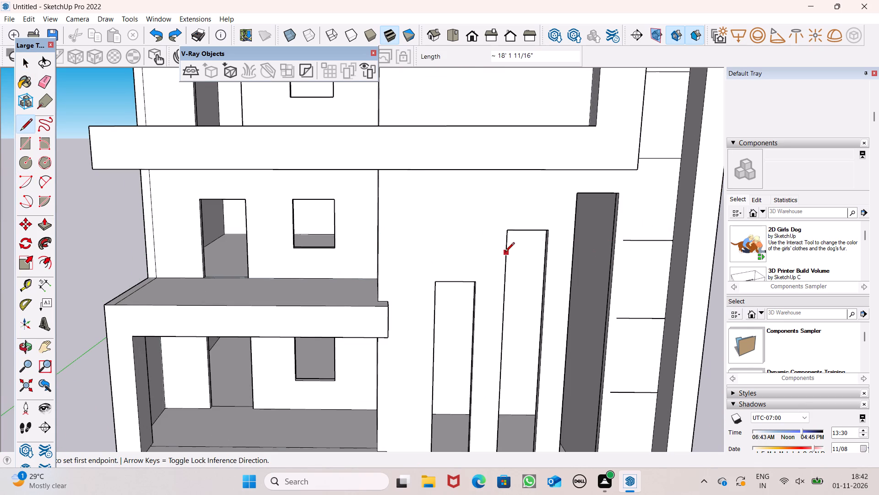
Extend the first strip line below the projecting frame across the front wall to its far edge, in separate segments that skip the two taller slots.
{"action": "scroll", "coordinate": [623, 243], "scroll_direction": "up", "scroll_amount": 7}
{"action": "left_click", "coordinate": [623, 239]}
{"action": "left_click", "coordinate": [609, 238]}
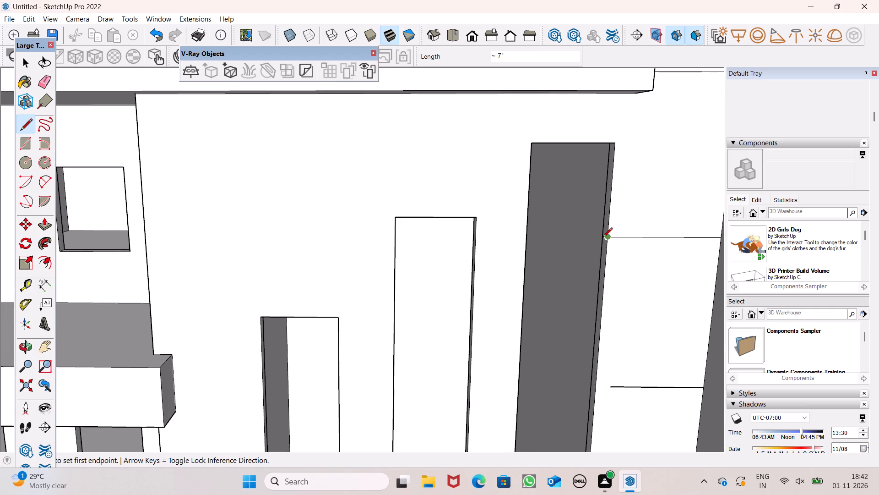
{"action": "left_click", "coordinate": [527, 236]}
{"action": "left_click", "coordinate": [475, 242]}
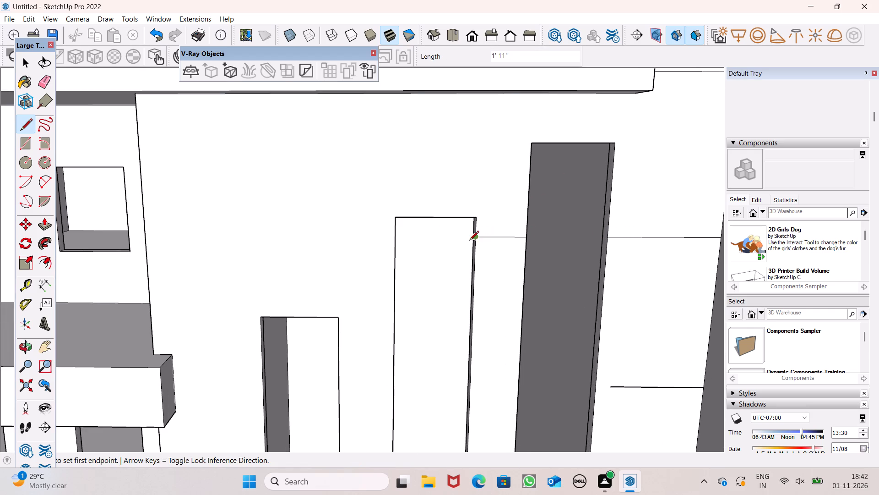
{"action": "left_click", "coordinate": [394, 238]}
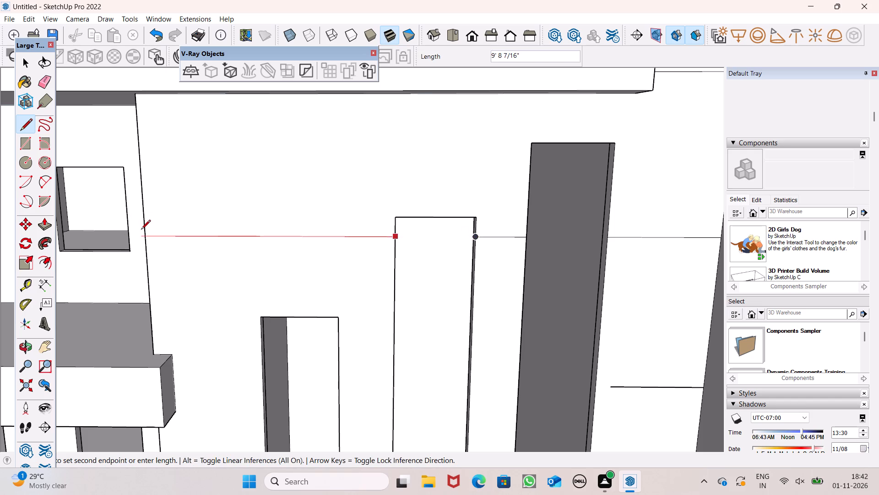
{"action": "left_click", "coordinate": [145, 231]}
Extend the second strip line below the frame to the wall's far edge at the balcony, drawing separate segments between the three vertical slots.
{"action": "scroll", "coordinate": [276, 192], "scroll_direction": "down", "scroll_amount": 7}
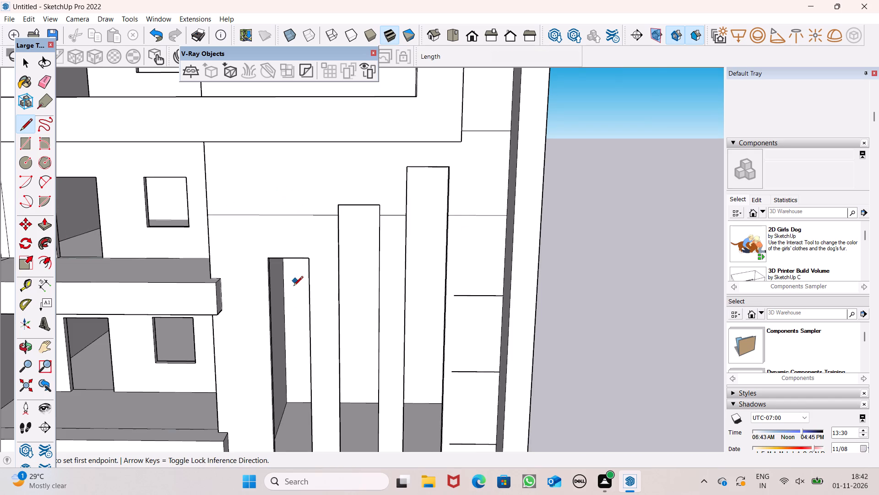
{"action": "scroll", "coordinate": [418, 324], "scroll_direction": "up", "scroll_amount": 5}
{"action": "scroll", "coordinate": [493, 291], "scroll_direction": "down", "scroll_amount": 1}
{"action": "scroll", "coordinate": [493, 272], "scroll_direction": "up", "scroll_amount": 1}
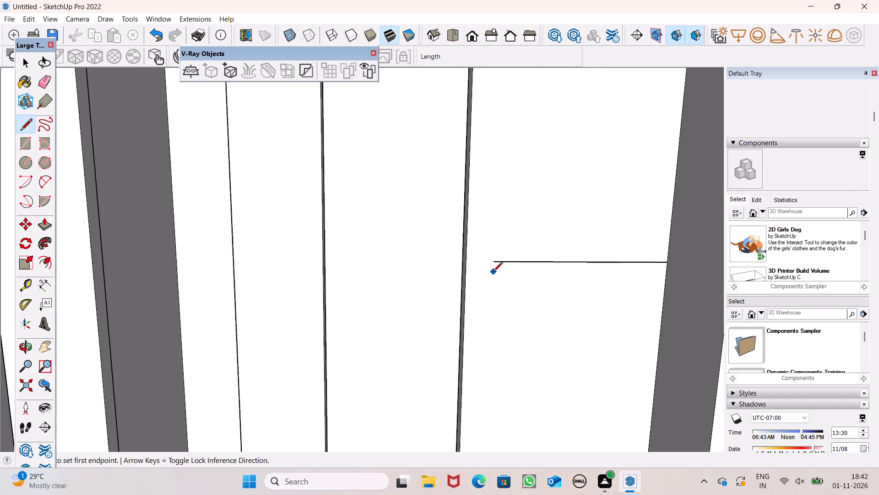
{"action": "scroll", "coordinate": [493, 272], "scroll_direction": "up", "scroll_amount": 2}
{"action": "left_click", "coordinate": [496, 260]}
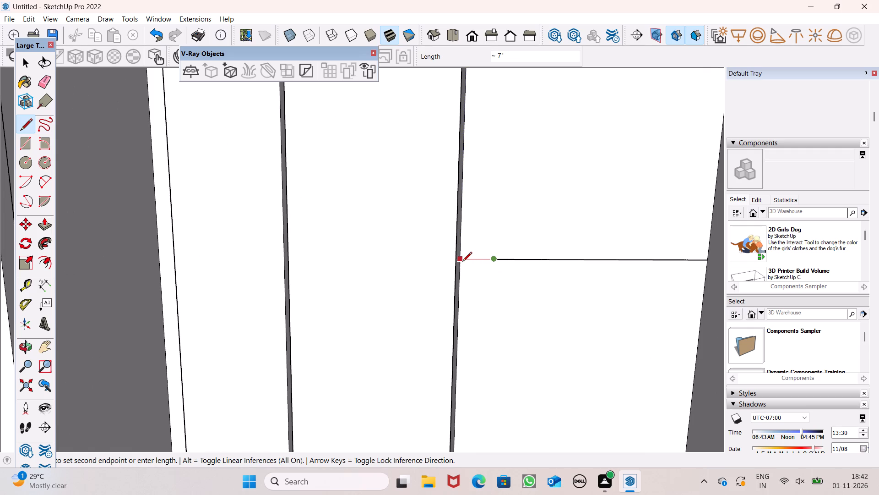
{"action": "left_click", "coordinate": [462, 262]}
{"action": "scroll", "coordinate": [514, 273], "scroll_direction": "down", "scroll_amount": 7}
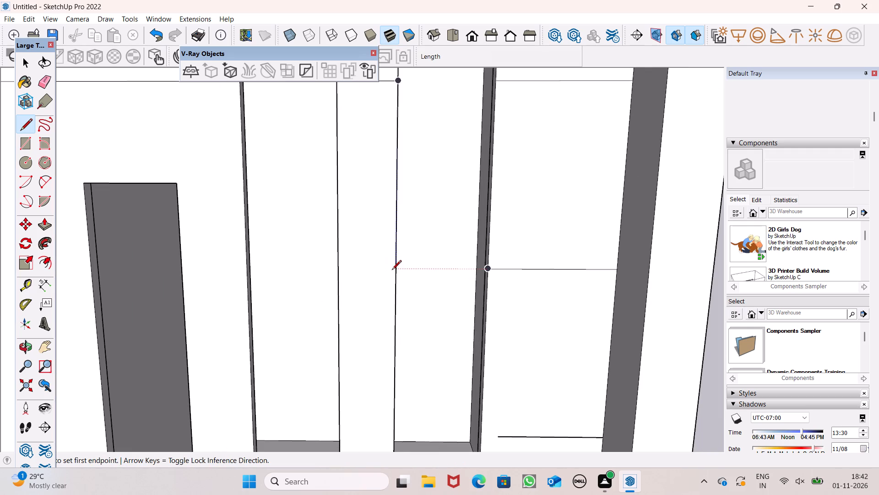
{"action": "left_click", "coordinate": [395, 270]}
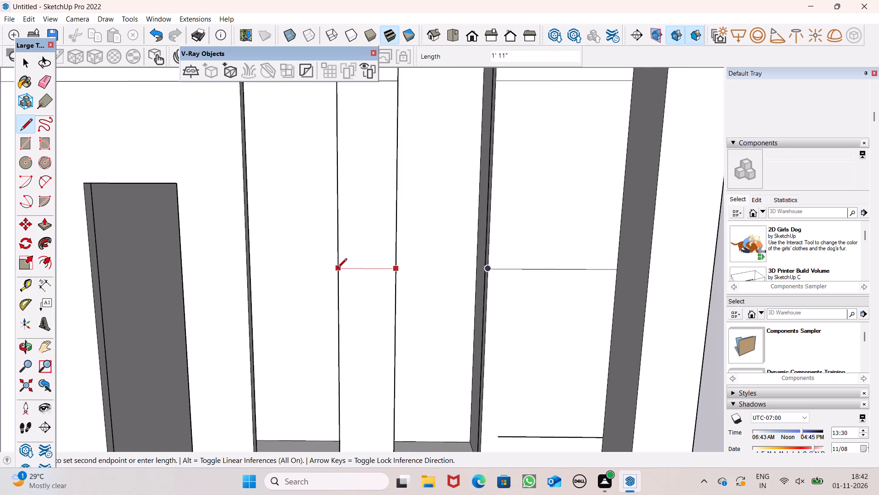
{"action": "left_click", "coordinate": [337, 269]}
{"action": "scroll", "coordinate": [354, 265], "scroll_direction": "down", "scroll_amount": 6}
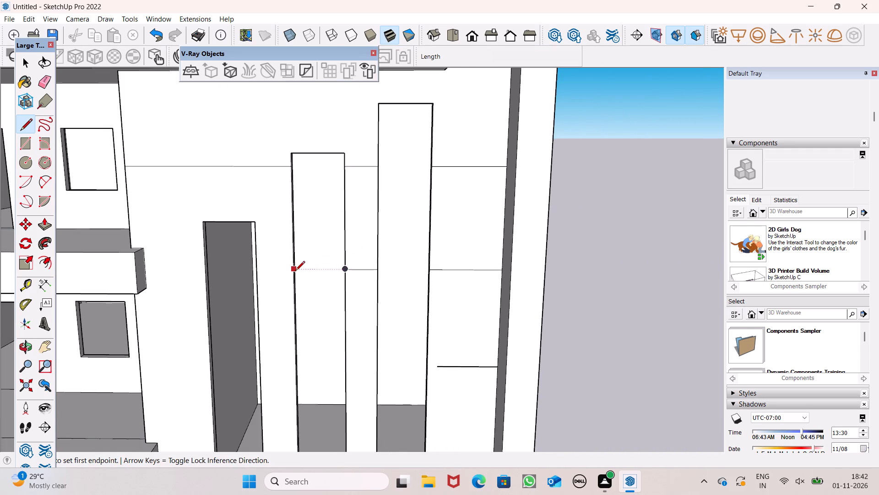
{"action": "left_click", "coordinate": [293, 272]}
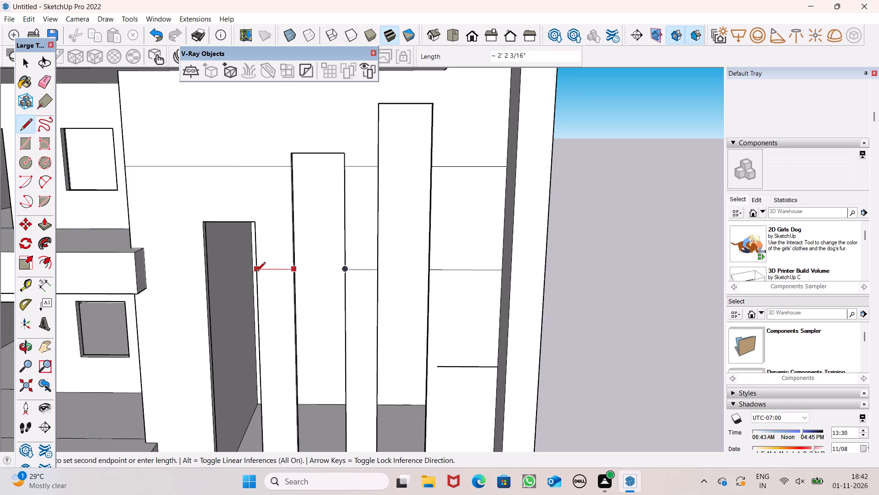
{"action": "left_click", "coordinate": [255, 272]}
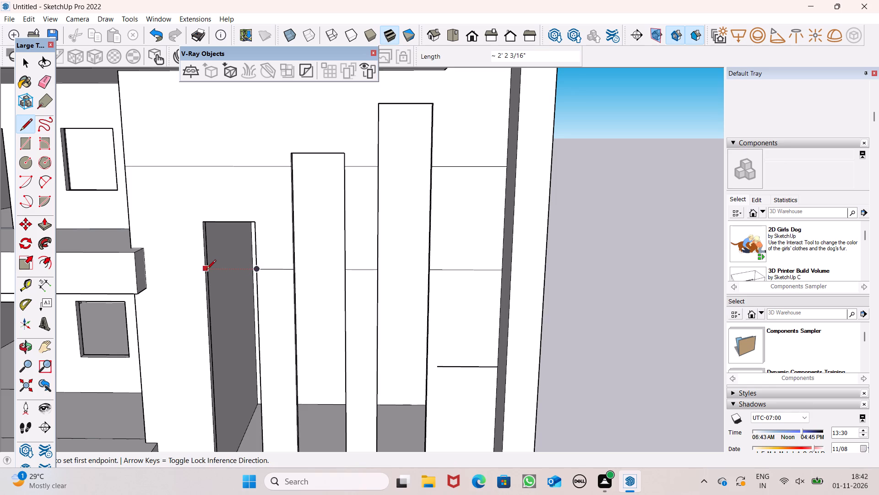
{"action": "left_click", "coordinate": [206, 270]}
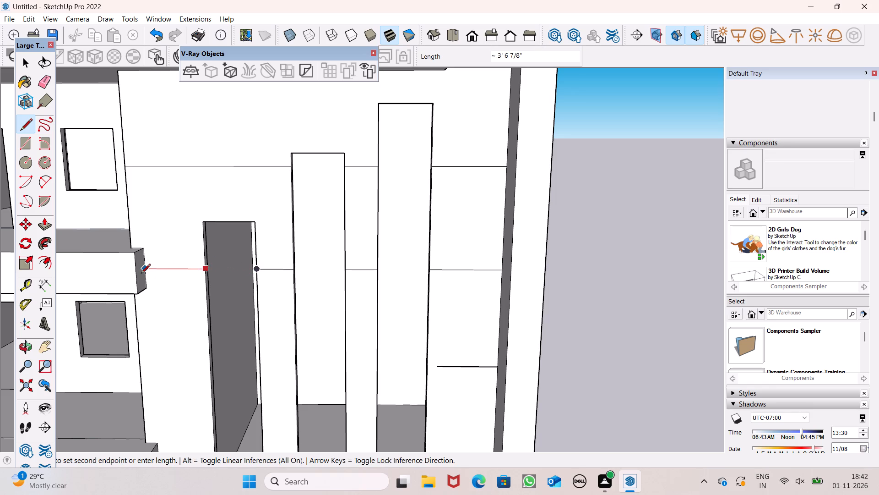
{"action": "left_click", "coordinate": [141, 274]}
Examine the building's front wall around the vertical slots and the remaining short strip lines.
{"action": "scroll", "coordinate": [259, 225], "scroll_direction": "down", "scroll_amount": 5}
{"action": "scroll", "coordinate": [456, 258], "scroll_direction": "down", "scroll_amount": 2}
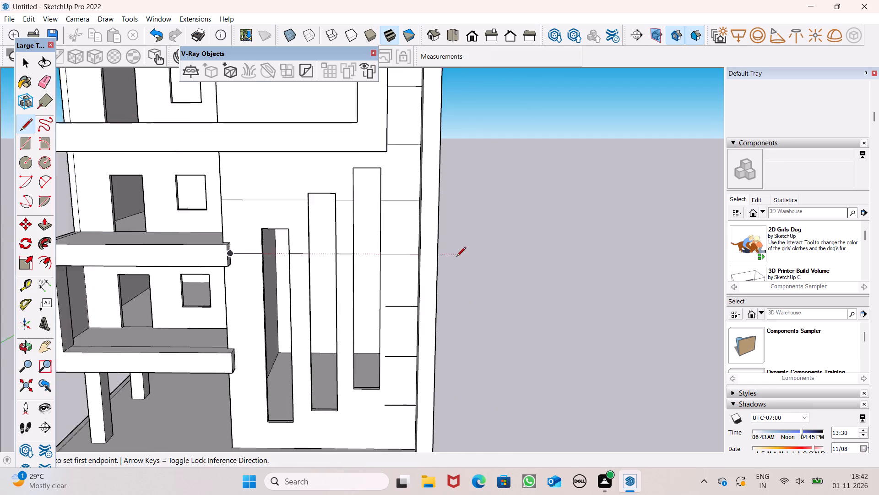
{"action": "scroll", "coordinate": [456, 257], "scroll_direction": "down", "scroll_amount": 2}
{"action": "middle_click_drag", "start_coordinate": [537, 409], "coordinate": [531, 414]}
{"action": "scroll", "coordinate": [516, 268], "scroll_direction": "down", "scroll_amount": 1}
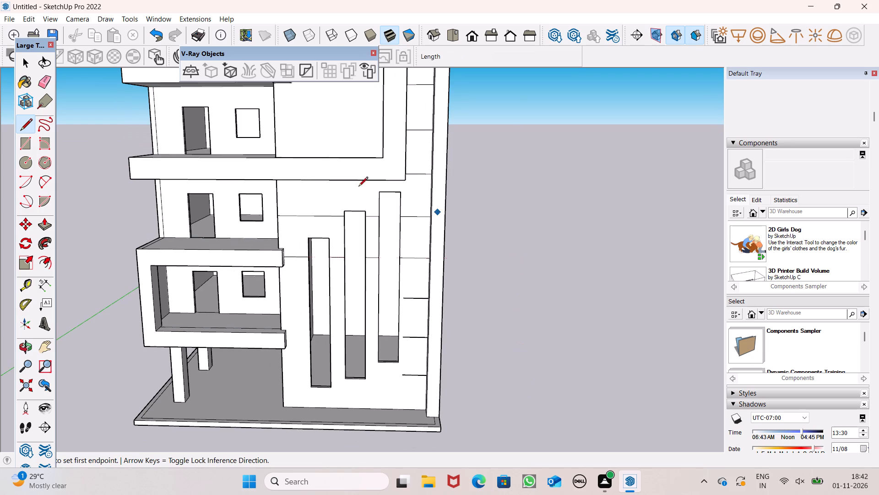
{"action": "scroll", "coordinate": [175, 101], "scroll_direction": "down", "scroll_amount": 4}
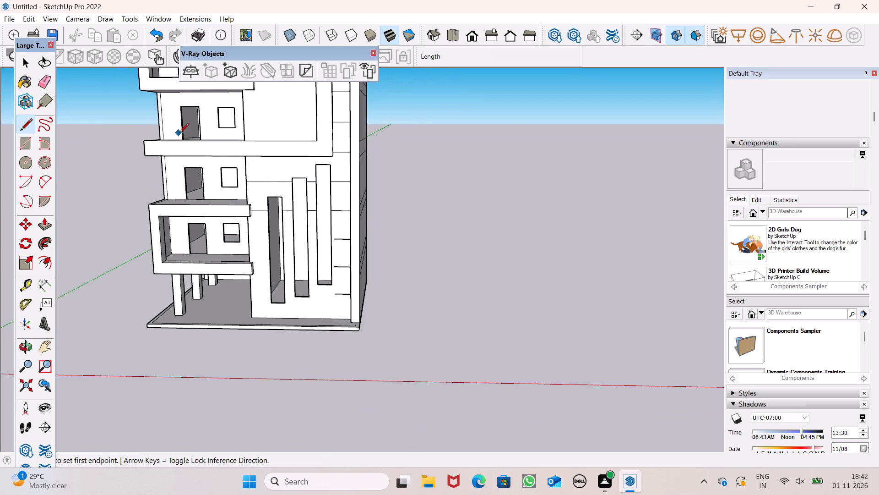
{"action": "middle_click_drag", "start_coordinate": [183, 143], "coordinate": [207, 177]}
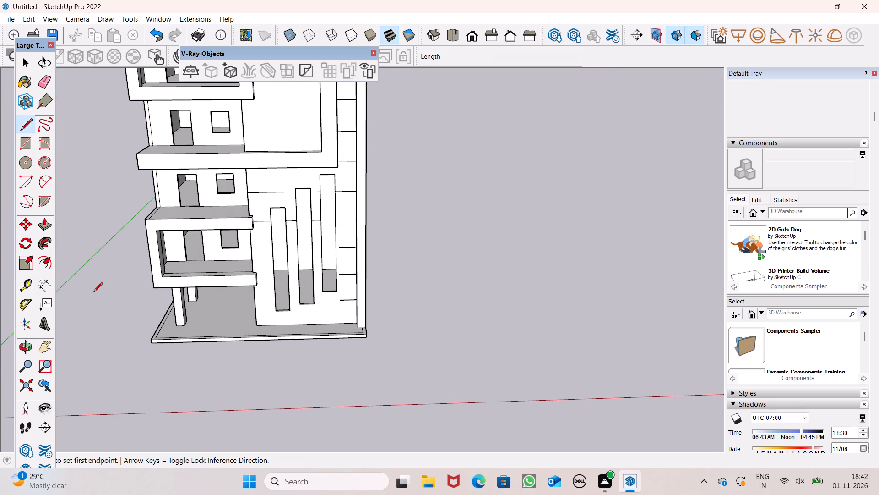
Extend the third strip line below the frame to the wall's far edge, drawing separate segments between the three vertical slots.
{"action": "scroll", "coordinate": [298, 357], "scroll_direction": "up", "scroll_amount": 6}
{"action": "scroll", "coordinate": [337, 293], "scroll_direction": "up", "scroll_amount": 4}
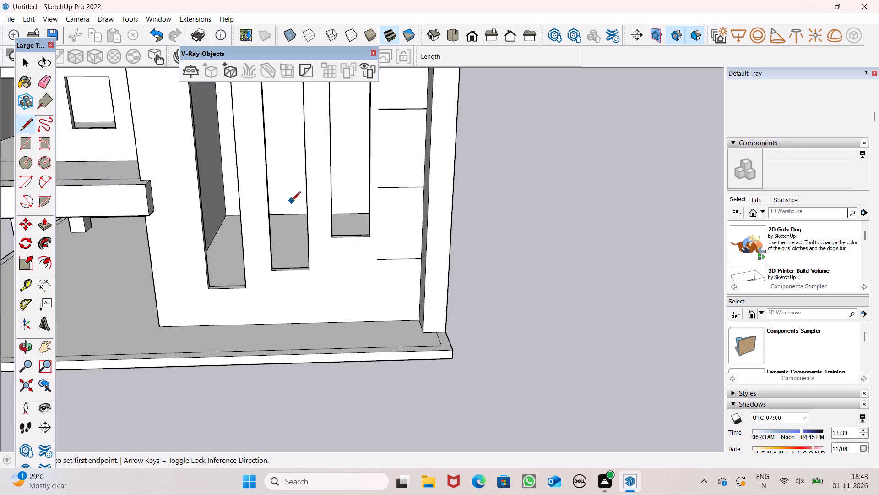
{"action": "scroll", "coordinate": [305, 282], "scroll_direction": "down", "scroll_amount": 4}
{"action": "middle_click_drag", "start_coordinate": [488, 377], "coordinate": [515, 356]}
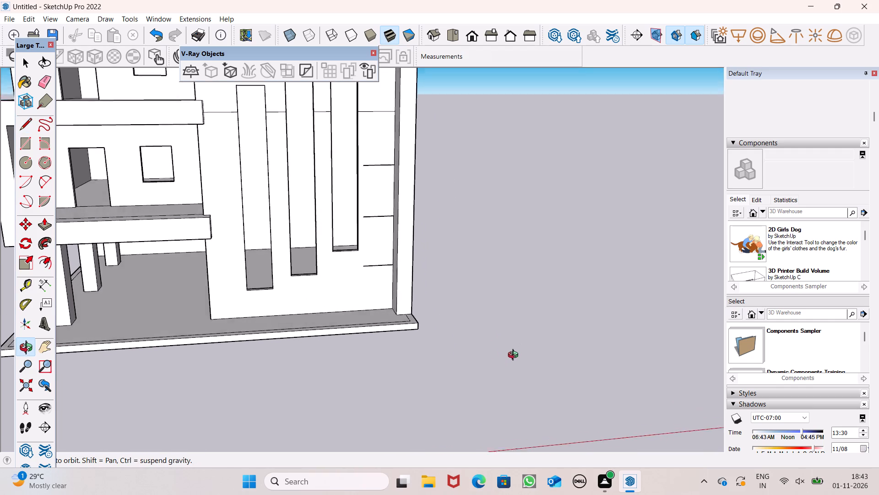
{"action": "middle_click_drag", "start_coordinate": [515, 356], "coordinate": [510, 375]}
{"action": "scroll", "coordinate": [367, 282], "scroll_direction": "down", "scroll_amount": 2}
{"action": "scroll", "coordinate": [305, 158], "scroll_direction": "up", "scroll_amount": 6}
{"action": "scroll", "coordinate": [304, 163], "scroll_direction": "down", "scroll_amount": 1}
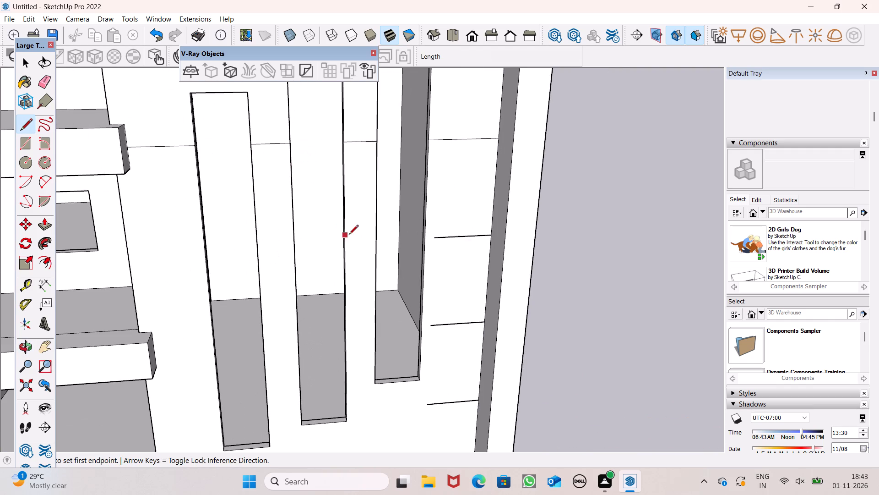
{"action": "scroll", "coordinate": [377, 245], "scroll_direction": "up", "scroll_amount": 2}
{"action": "left_click", "coordinate": [455, 236]}
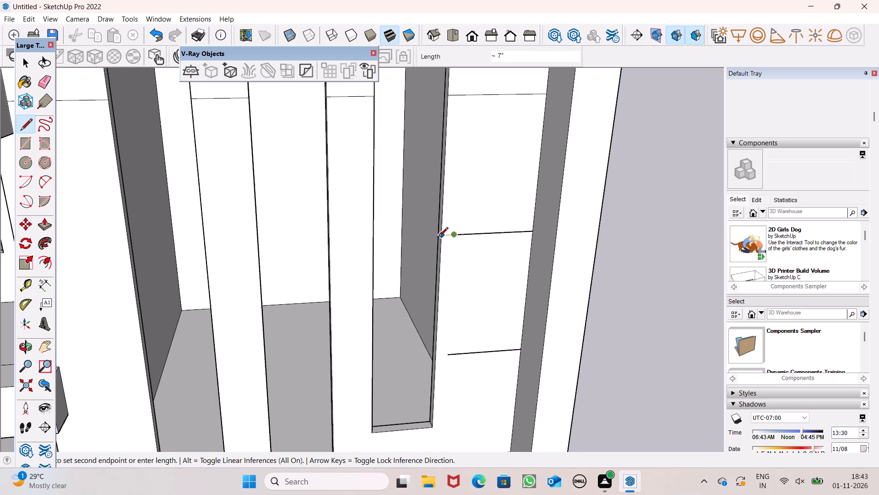
{"action": "left_click", "coordinate": [440, 237]}
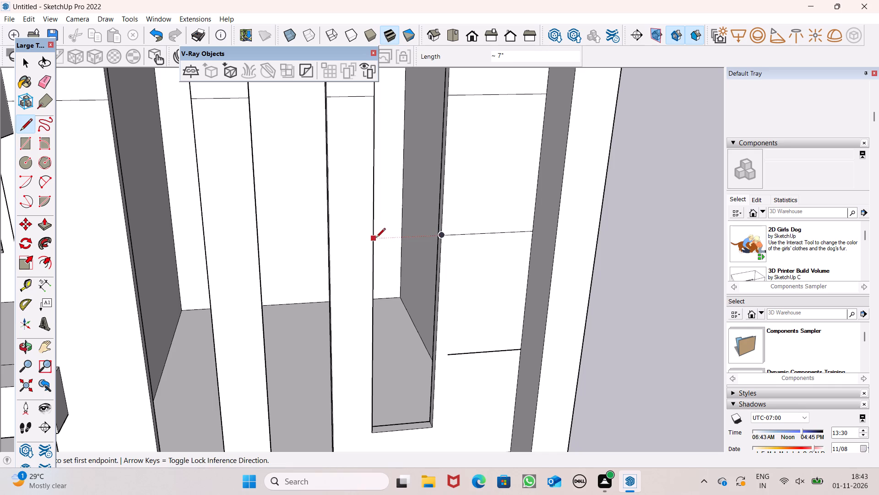
{"action": "left_click", "coordinate": [376, 238]}
{"action": "left_click", "coordinate": [329, 243]}
{"action": "left_click", "coordinate": [256, 244]}
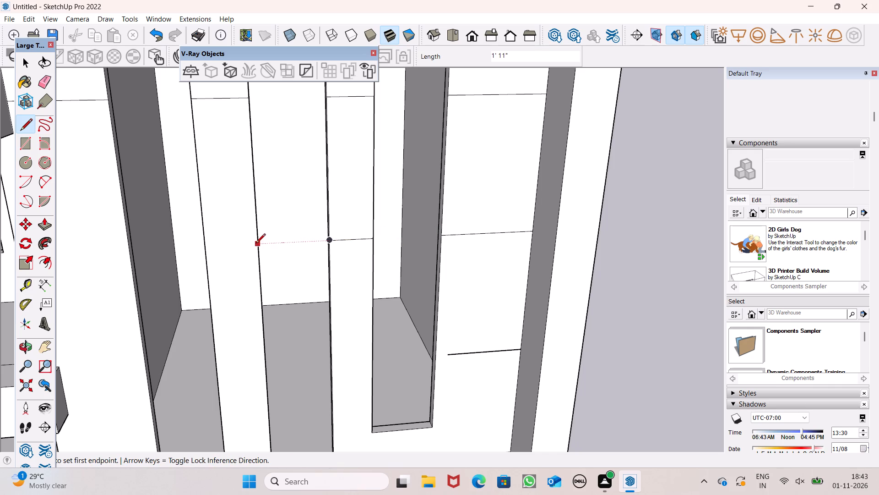
{"action": "left_click", "coordinate": [206, 243]}
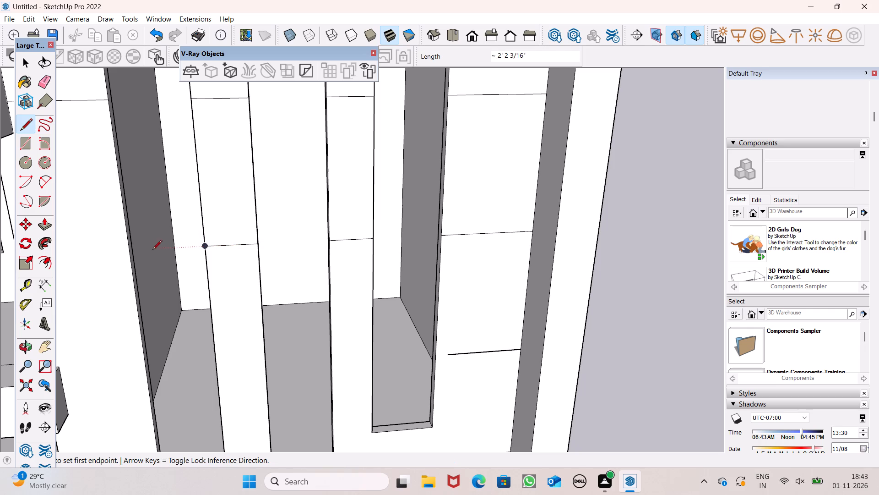
{"action": "left_click", "coordinate": [128, 248]}
{"action": "scroll", "coordinate": [149, 230], "scroll_direction": "down", "scroll_amount": 7}
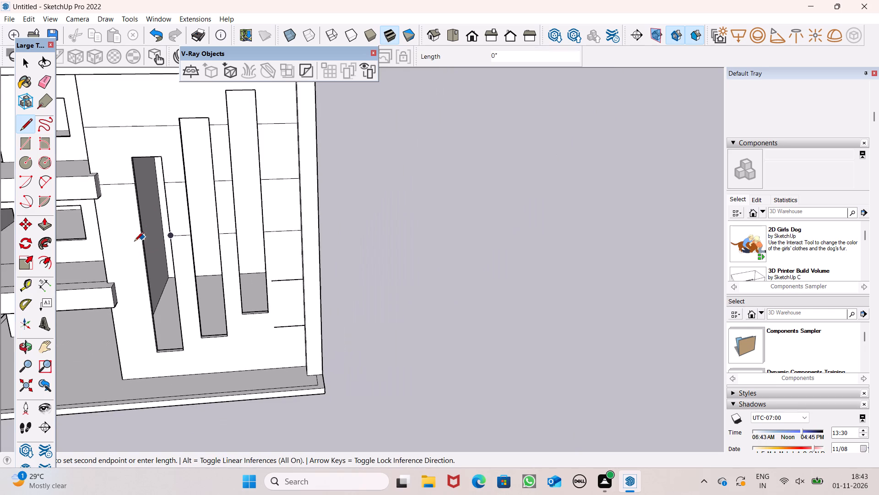
{"action": "scroll", "coordinate": [105, 245], "scroll_direction": "up", "scroll_amount": 5}
{"action": "left_click", "coordinate": [96, 240]}
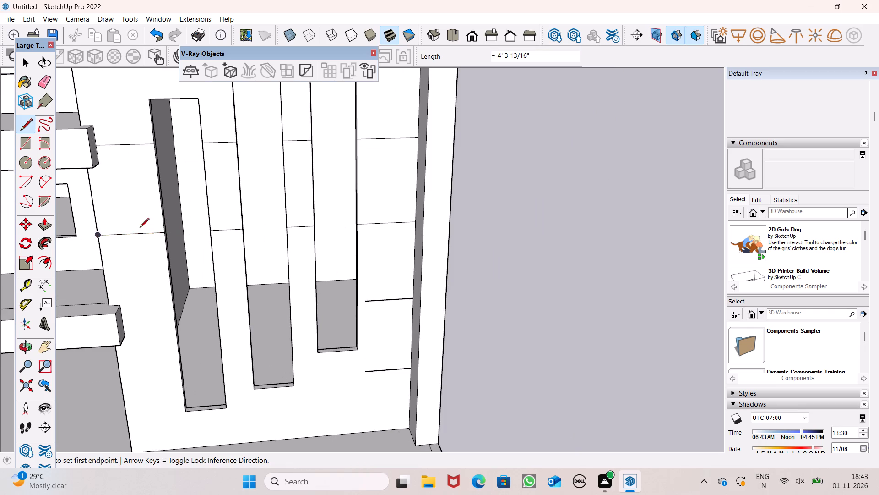
Extend the fourth strip line below the frame to the lower balcony's slab, drawing separate segments between the three vertical slots.
{"action": "scroll", "coordinate": [140, 228], "scroll_direction": "down", "scroll_amount": 6}
{"action": "scroll", "coordinate": [258, 271], "scroll_direction": "up", "scroll_amount": 5}
{"action": "left_click", "coordinate": [302, 274]}
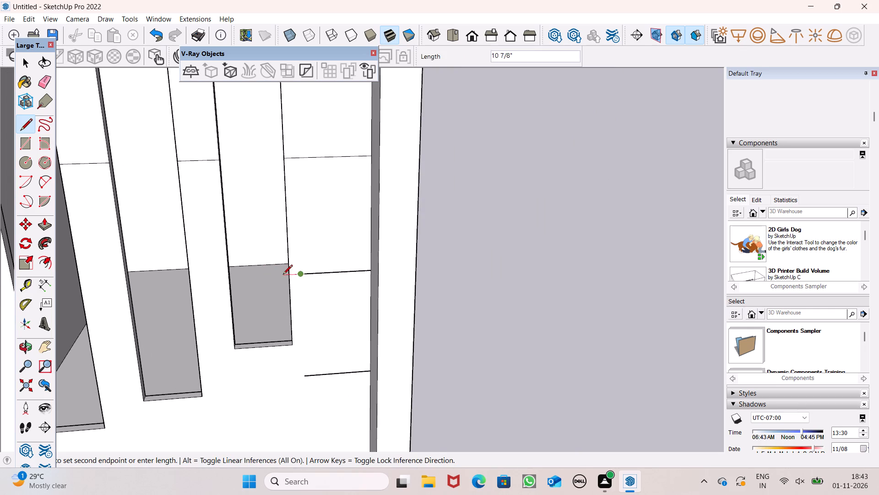
{"action": "scroll", "coordinate": [283, 275], "scroll_direction": "up", "scroll_amount": 6}
{"action": "left_click", "coordinate": [379, 272]}
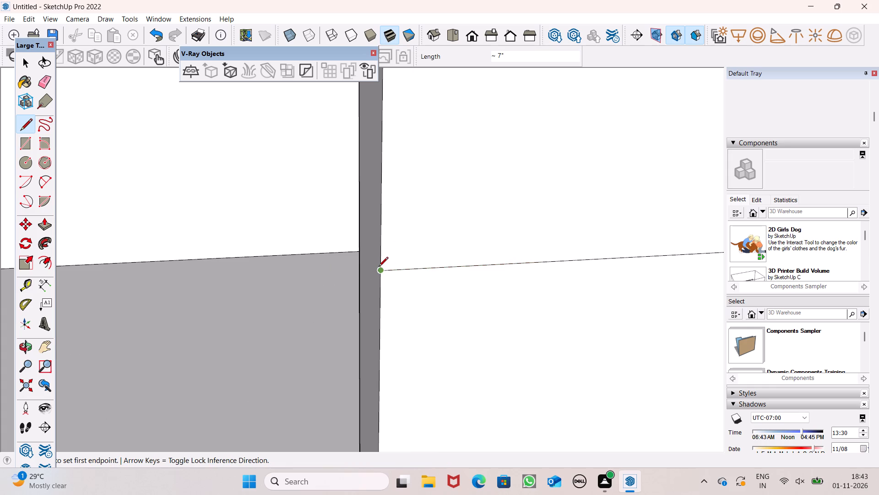
{"action": "scroll", "coordinate": [397, 249], "scroll_direction": "down", "scroll_amount": 20}
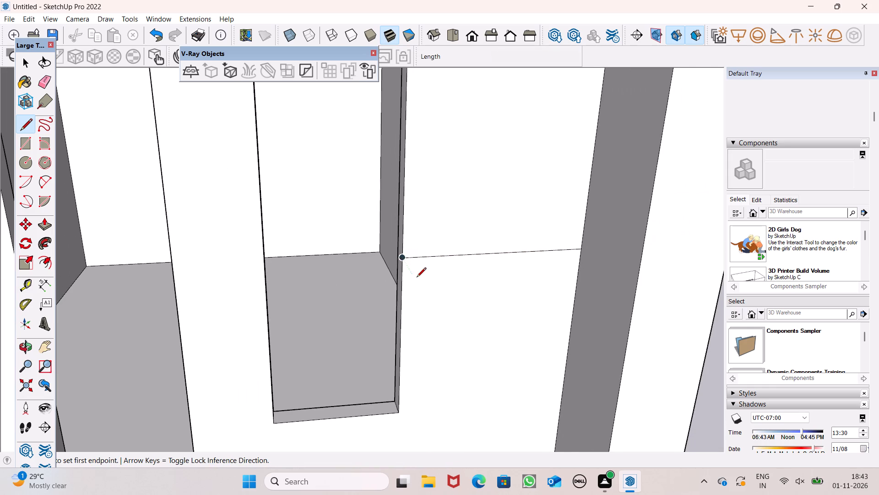
{"action": "middle_click_drag", "start_coordinate": [417, 279], "coordinate": [408, 284]}
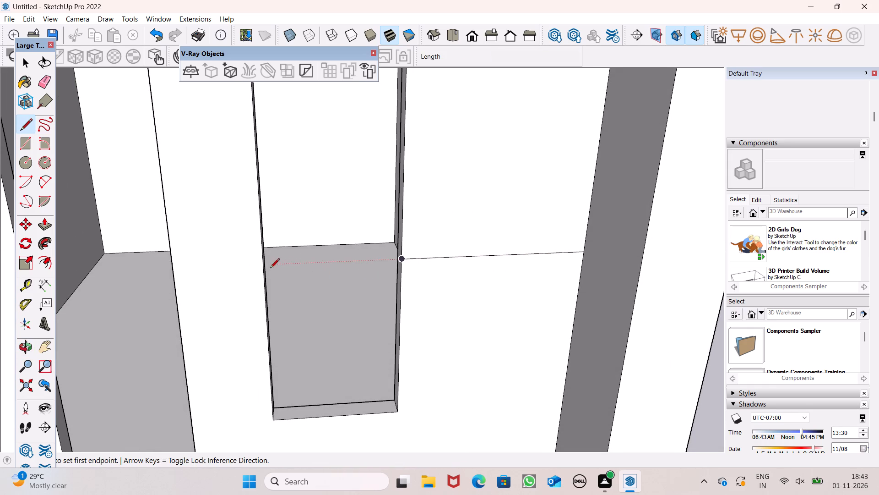
{"action": "left_click", "coordinate": [264, 267]}
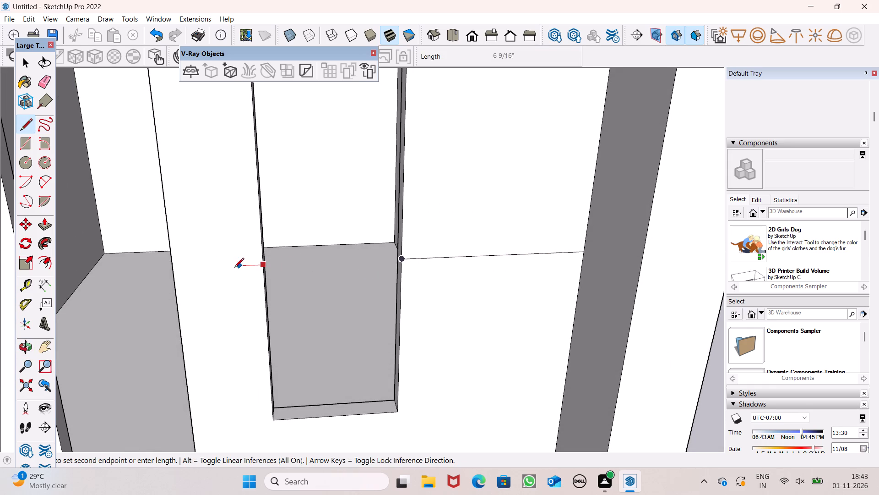
{"action": "left_click_drag", "start_coordinate": [174, 273], "coordinate": [178, 273]}
{"action": "scroll", "coordinate": [293, 214], "scroll_direction": "down", "scroll_amount": 8}
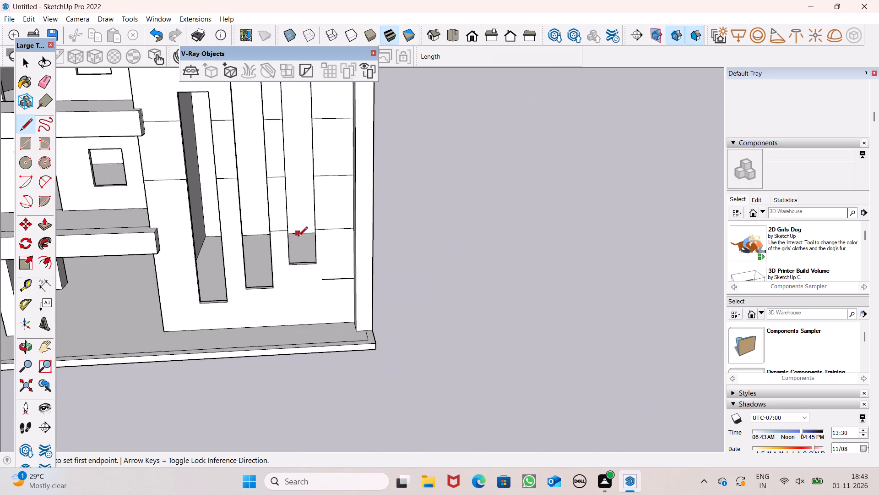
{"action": "scroll", "coordinate": [243, 243], "scroll_direction": "up", "scroll_amount": 5}
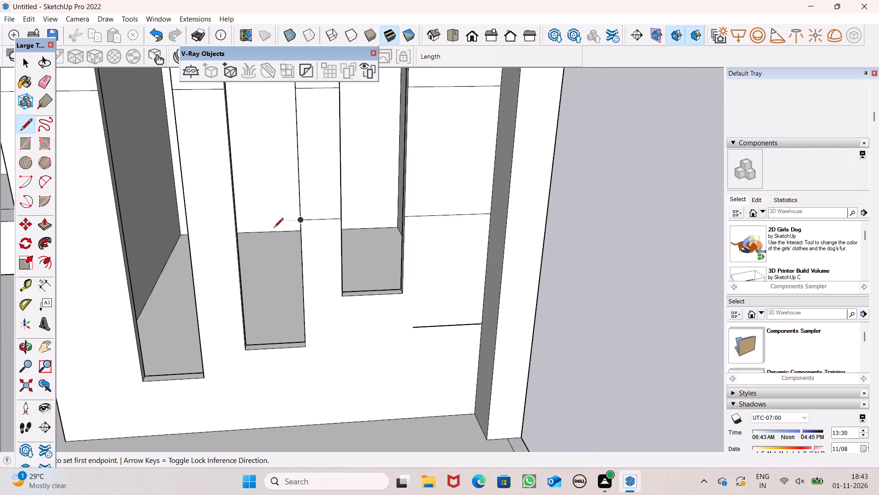
{"action": "left_click", "coordinate": [236, 222]}
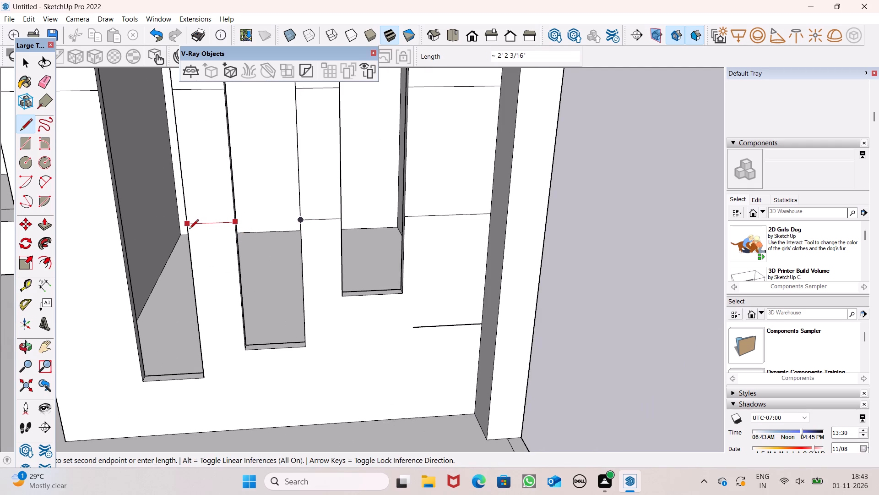
{"action": "left_click", "coordinate": [189, 230]}
{"action": "scroll", "coordinate": [267, 209], "scroll_direction": "down", "scroll_amount": 6}
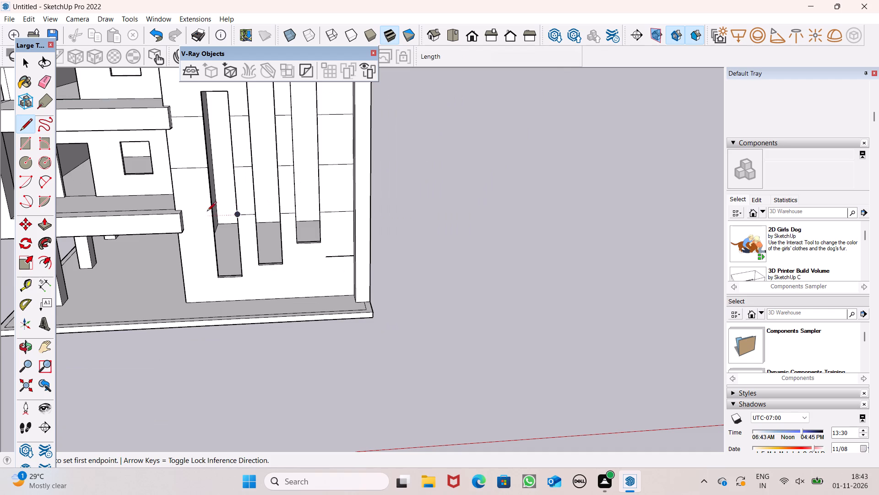
{"action": "left_click", "coordinate": [212, 216]}
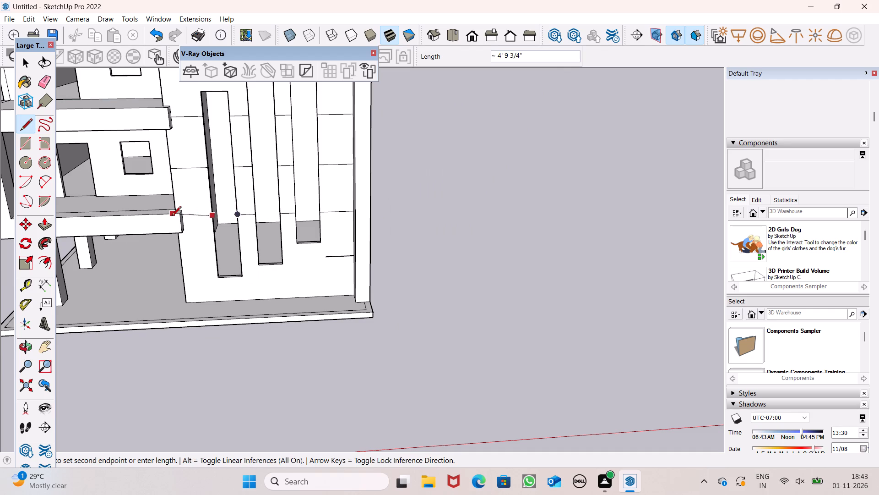
{"action": "scroll", "coordinate": [182, 217], "scroll_direction": "down", "scroll_amount": 2}
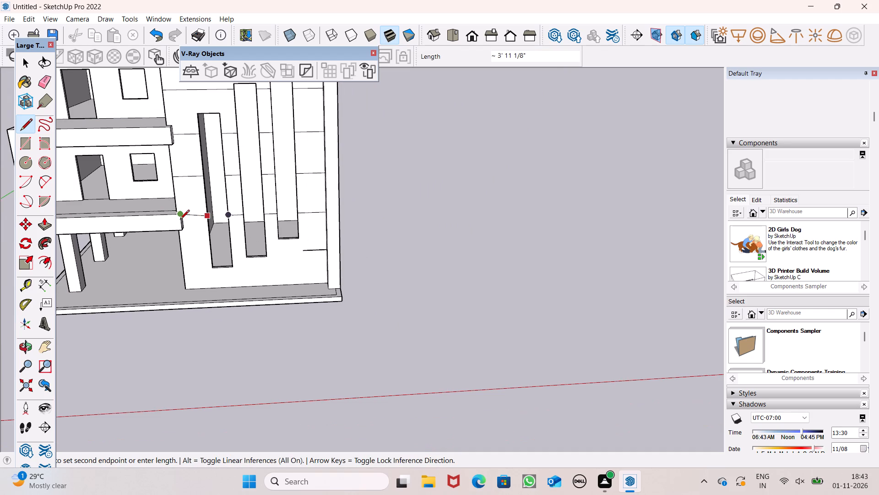
{"action": "scroll", "coordinate": [196, 225], "scroll_direction": "up", "scroll_amount": 6}
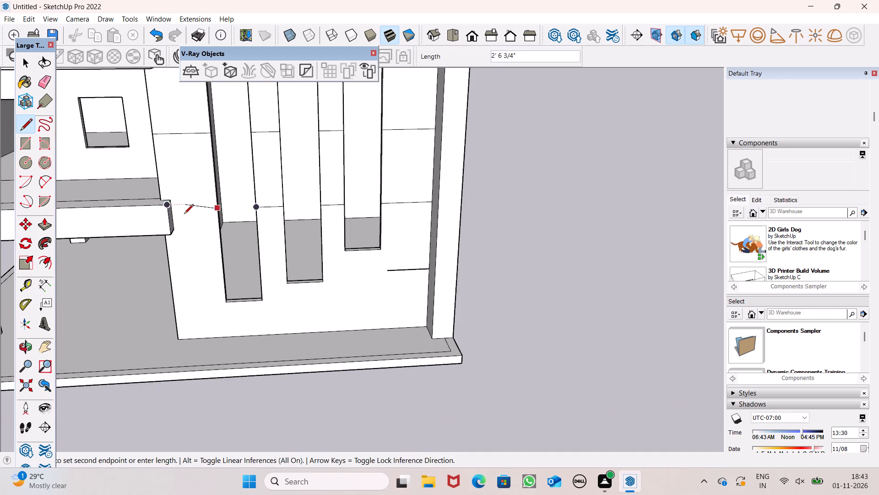
{"action": "scroll", "coordinate": [183, 212], "scroll_direction": "up", "scroll_amount": 7}
{"action": "left_click", "coordinate": [159, 209]}
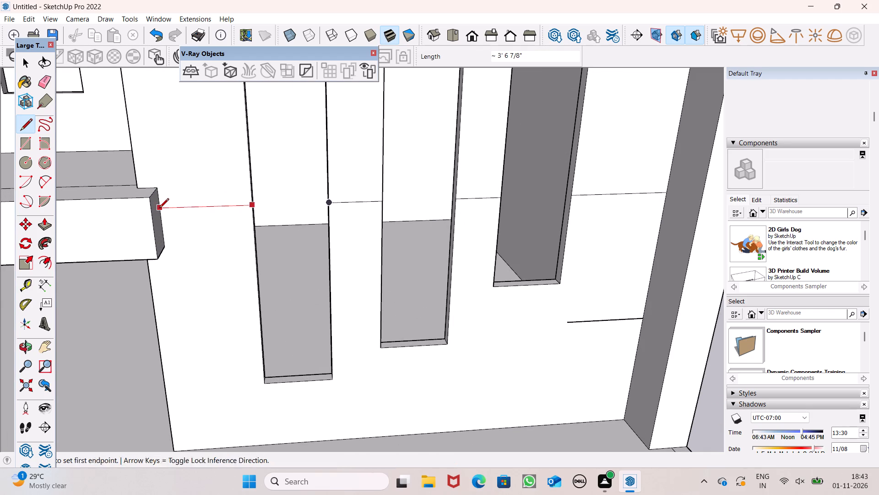
Extend the lowest strip line across the front wall to its far edge, in separate segments that skip the two slots it crosses.
{"action": "scroll", "coordinate": [262, 236], "scroll_direction": "down", "scroll_amount": 7}
{"action": "scroll", "coordinate": [223, 222], "scroll_direction": "down", "scroll_amount": 5}
{"action": "middle_click_drag", "start_coordinate": [276, 288], "coordinate": [281, 275]}
{"action": "scroll", "coordinate": [289, 304], "scroll_direction": "down", "scroll_amount": 1}
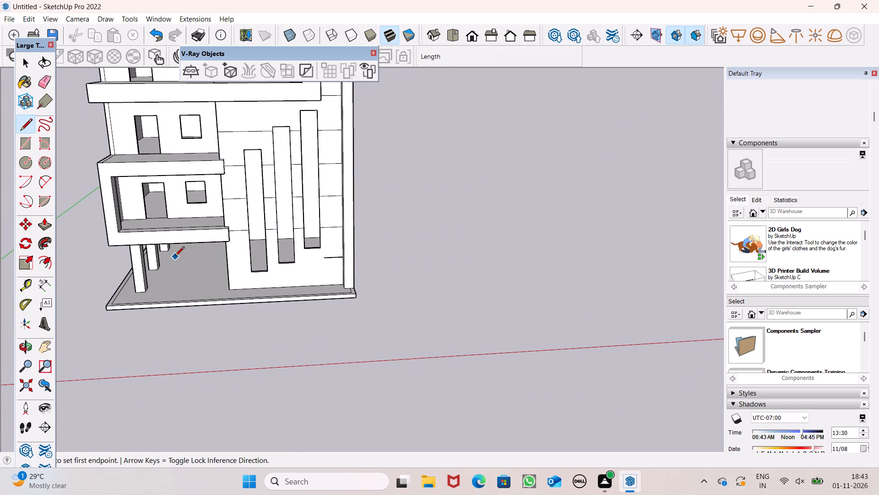
{"action": "scroll", "coordinate": [183, 257], "scroll_direction": "up", "scroll_amount": 3}
{"action": "scroll", "coordinate": [335, 277], "scroll_direction": "up", "scroll_amount": 1}
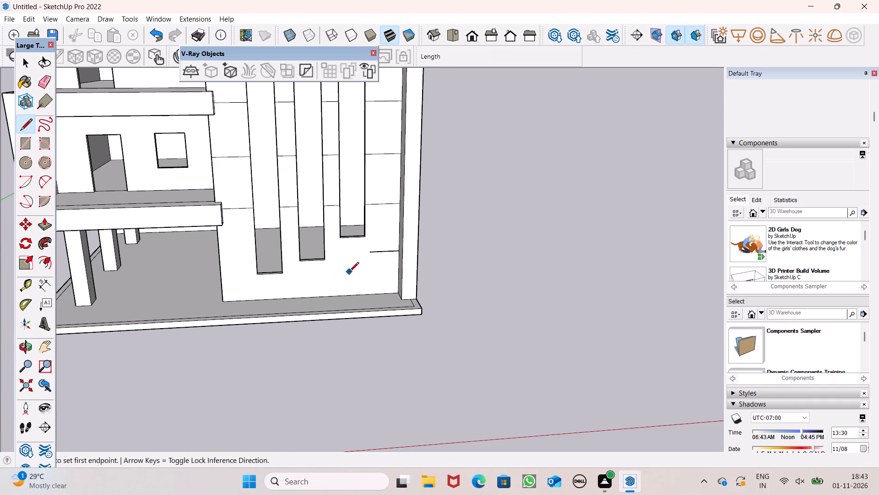
{"action": "scroll", "coordinate": [352, 258], "scroll_direction": "up", "scroll_amount": 3}
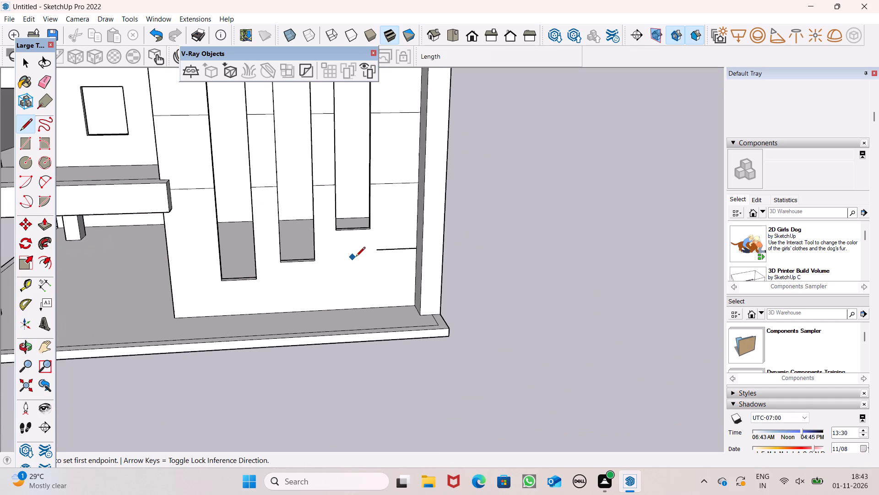
{"action": "left_click", "coordinate": [379, 250]}
{"action": "scroll", "coordinate": [328, 264], "scroll_direction": "up", "scroll_amount": 3}
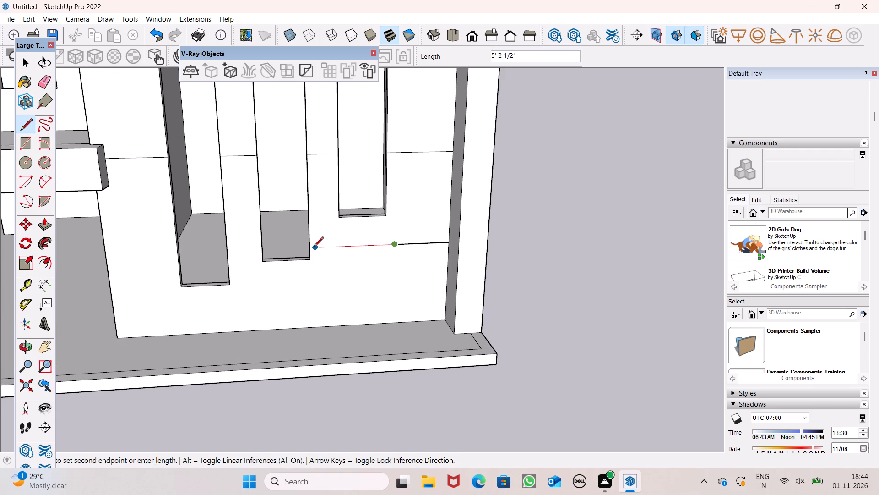
{"action": "left_click", "coordinate": [308, 248]}
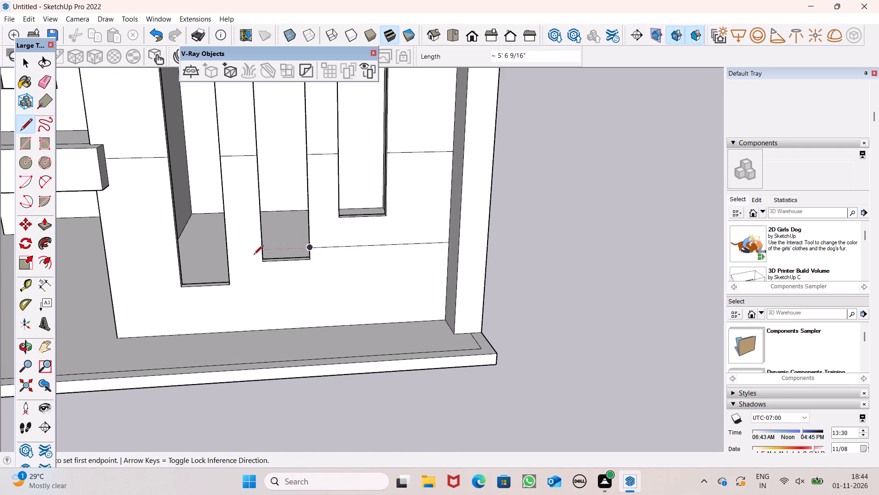
{"action": "left_click", "coordinate": [260, 251]}
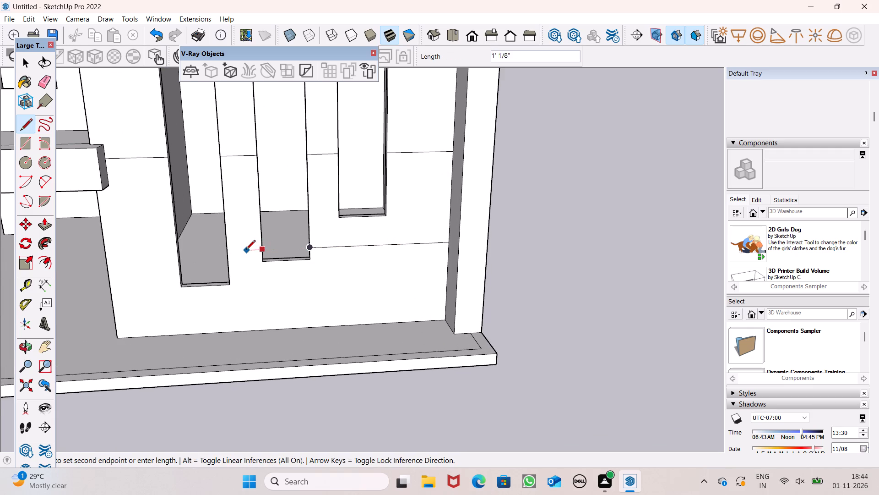
{"action": "left_click", "coordinate": [231, 250]}
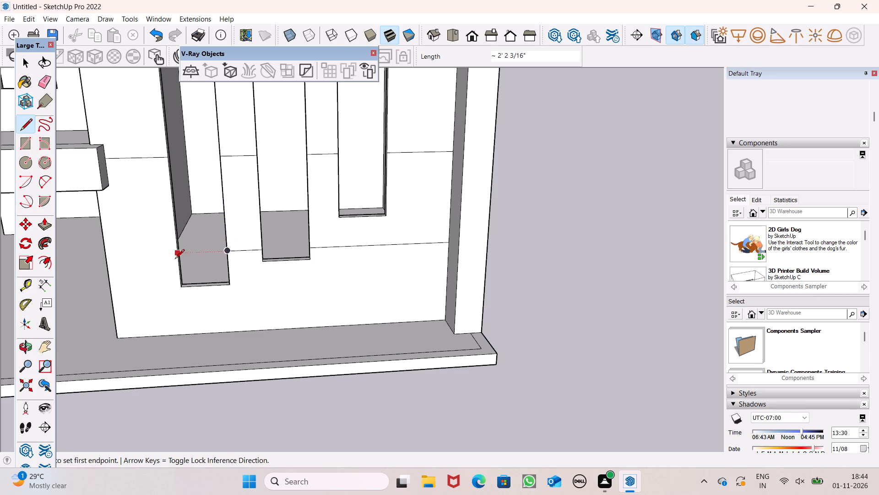
{"action": "left_click", "coordinate": [178, 256]}
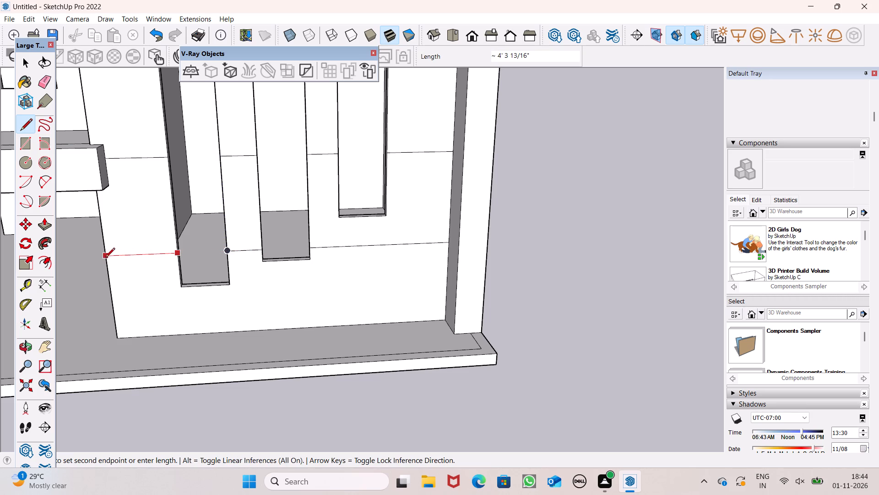
{"action": "left_click", "coordinate": [105, 258]}
{"action": "key", "text": "space"}
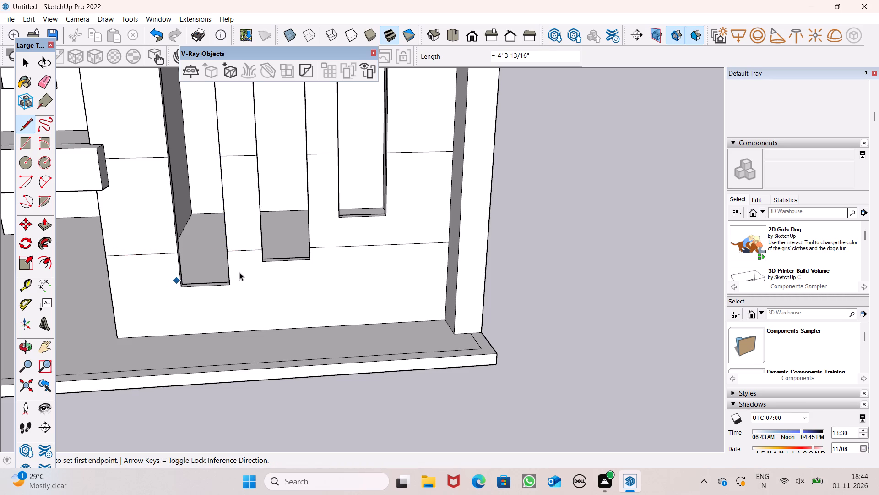
Examine the building's front wall with its strip lines and slots, and the adjoining plain side wall.
{"action": "scroll", "coordinate": [243, 272], "scroll_direction": "down", "scroll_amount": 4}
{"action": "scroll", "coordinate": [526, 256], "scroll_direction": "down", "scroll_amount": 5}
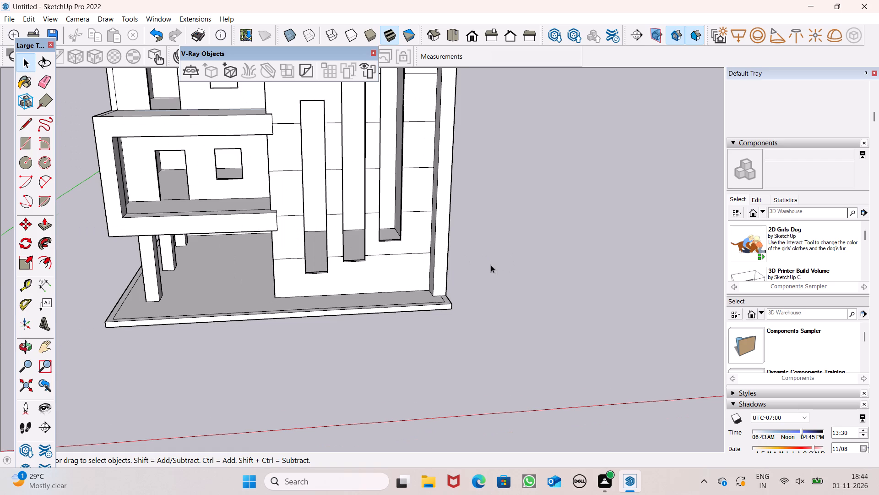
{"action": "scroll", "coordinate": [491, 265], "scroll_direction": "down", "scroll_amount": 3}
{"action": "middle_click_drag", "start_coordinate": [530, 331], "coordinate": [486, 319]}
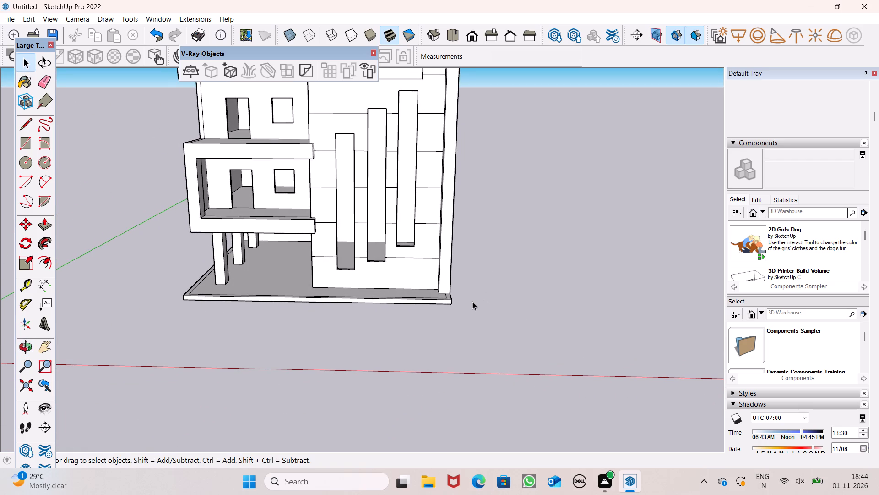
{"action": "scroll", "coordinate": [456, 322], "scroll_direction": "down", "scroll_amount": 3}
{"action": "middle_click_drag", "start_coordinate": [486, 327], "coordinate": [436, 373]}
{"action": "scroll", "coordinate": [436, 373], "scroll_direction": "up", "scroll_amount": 1}
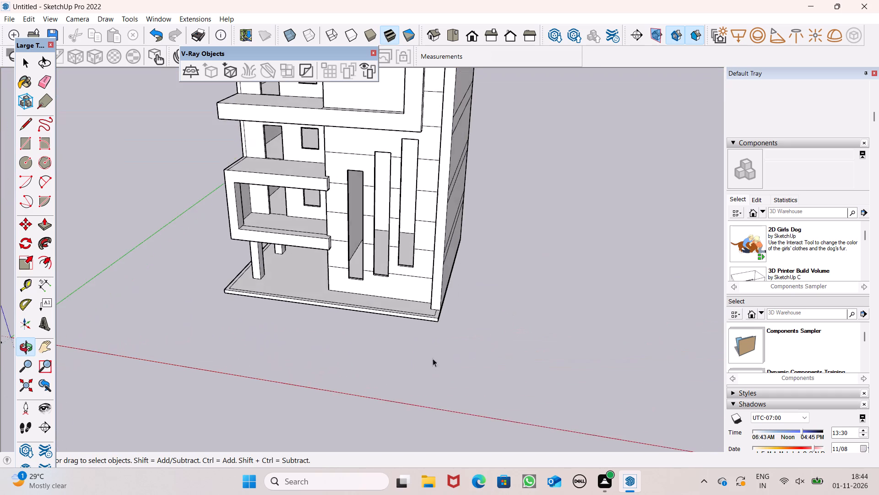
{"action": "scroll", "coordinate": [436, 327], "scroll_direction": "down", "scroll_amount": 4}
{"action": "middle_click_drag", "start_coordinate": [453, 347], "coordinate": [202, 385]}
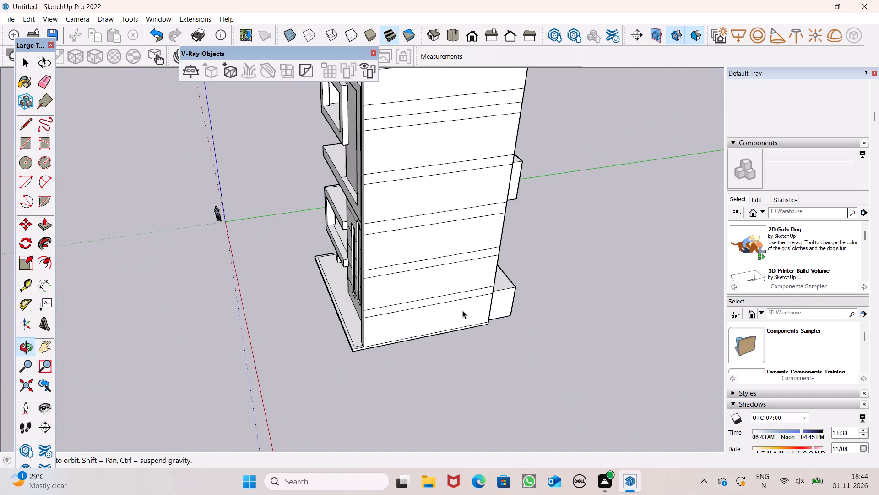
{"action": "scroll", "coordinate": [462, 310], "scroll_direction": "down", "scroll_amount": 2}
{"action": "middle_click_drag", "start_coordinate": [460, 311], "coordinate": [629, 266]}
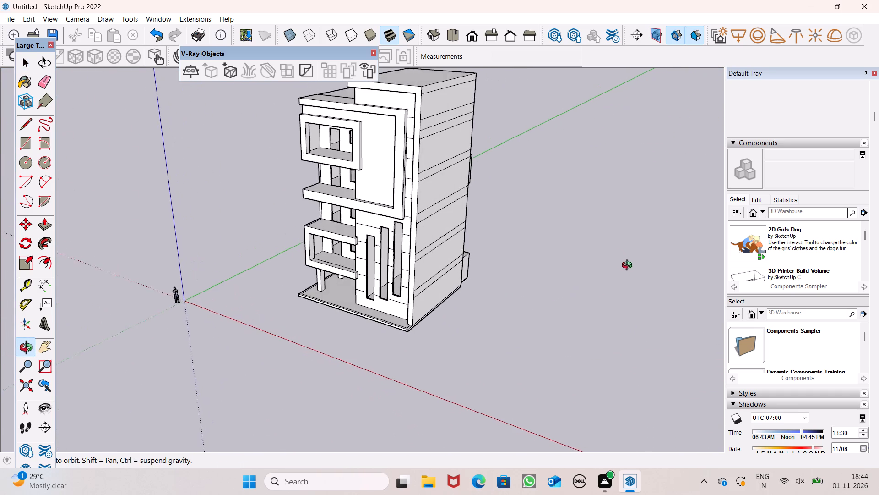
{"action": "middle_click_drag", "start_coordinate": [629, 266], "coordinate": [563, 302]}
Erase all the horizontal strip lines from the plain side wall next to the slotted front, including the one just below the roof.
{"action": "left_click", "coordinate": [35, 77]}
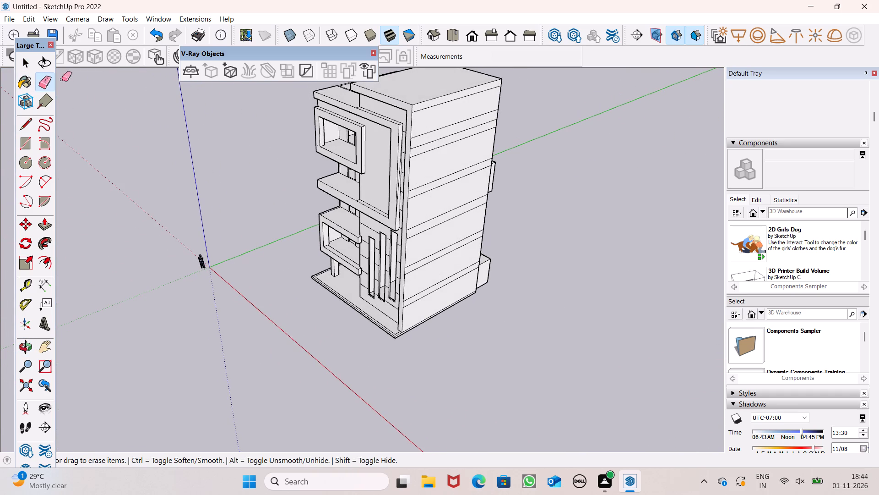
{"action": "scroll", "coordinate": [354, 132], "scroll_direction": "up", "scroll_amount": 2}
{"action": "left_click_drag", "start_coordinate": [454, 120], "coordinate": [462, 260]}
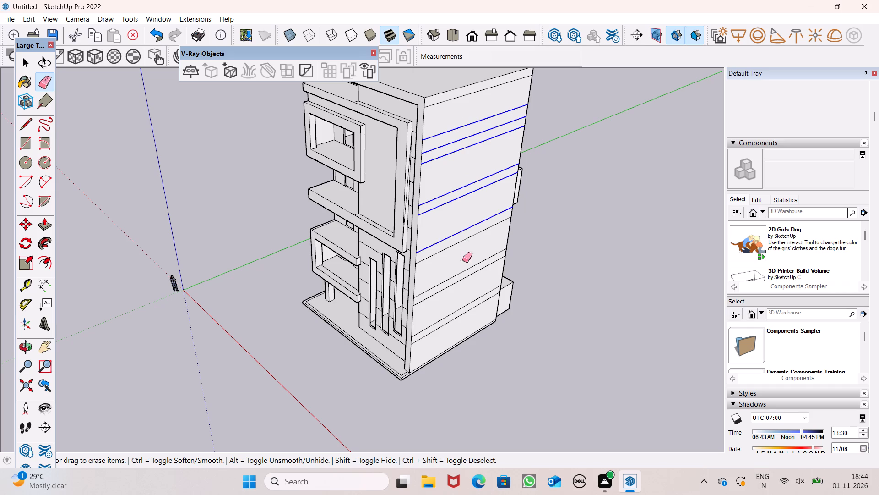
{"action": "left_click_drag", "start_coordinate": [462, 260], "coordinate": [458, 316]}
{"action": "middle_click_drag", "start_coordinate": [447, 229], "coordinate": [375, 225]}
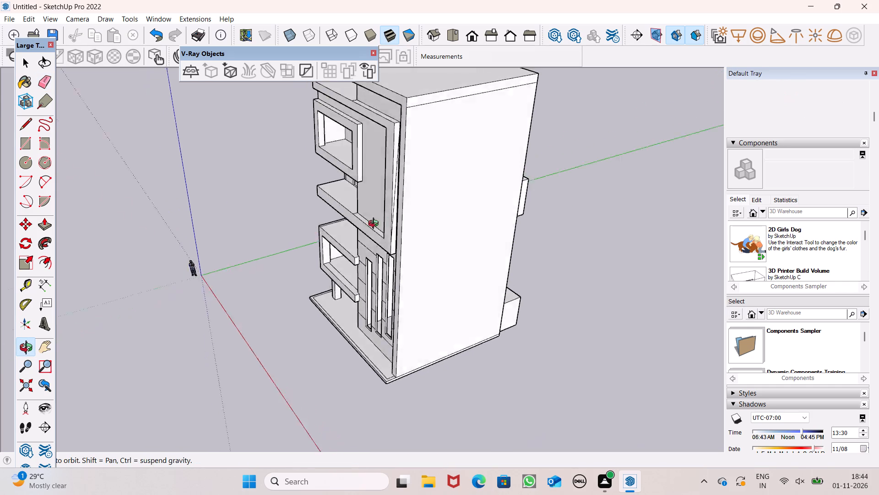
{"action": "middle_click_drag", "start_coordinate": [375, 225], "coordinate": [383, 229]}
{"action": "scroll", "coordinate": [378, 229], "scroll_direction": "up", "scroll_amount": 1}
{"action": "scroll", "coordinate": [427, 225], "scroll_direction": "down", "scroll_amount": 1}
{"action": "scroll", "coordinate": [423, 174], "scroll_direction": "up", "scroll_amount": 3}
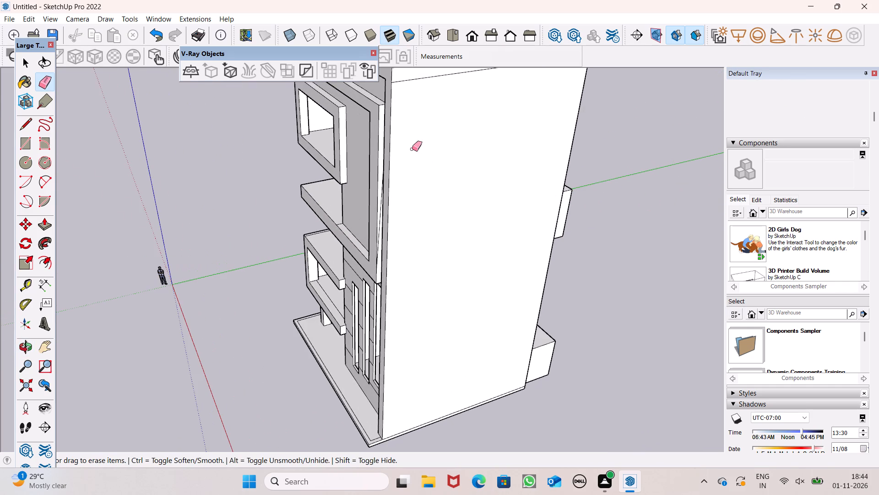
{"action": "left_click_drag", "start_coordinate": [410, 83], "coordinate": [414, 92]}
{"action": "left_click", "coordinate": [416, 80]}
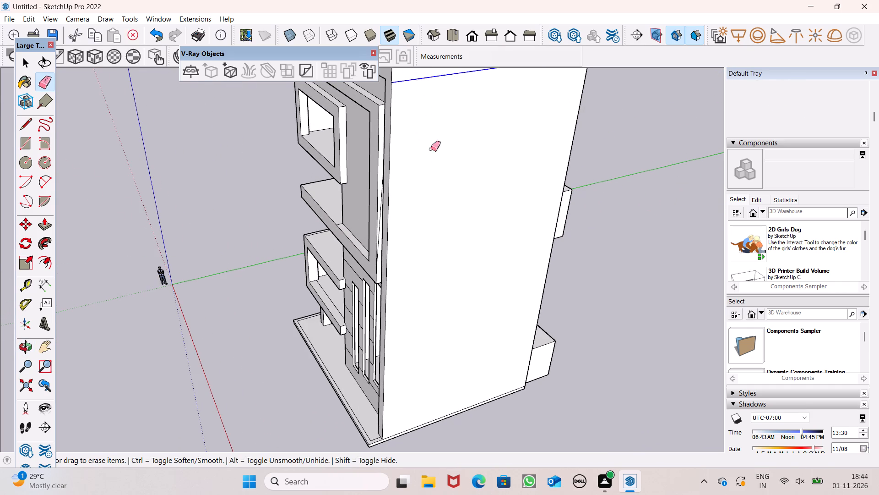
At the back corner beneath the upper roof slab, erase the line across the narrow return face and the short edge below the slab's end.
{"action": "scroll", "coordinate": [437, 201], "scroll_direction": "down", "scroll_amount": 5}
{"action": "middle_click_drag", "start_coordinate": [364, 279], "coordinate": [502, 218]}
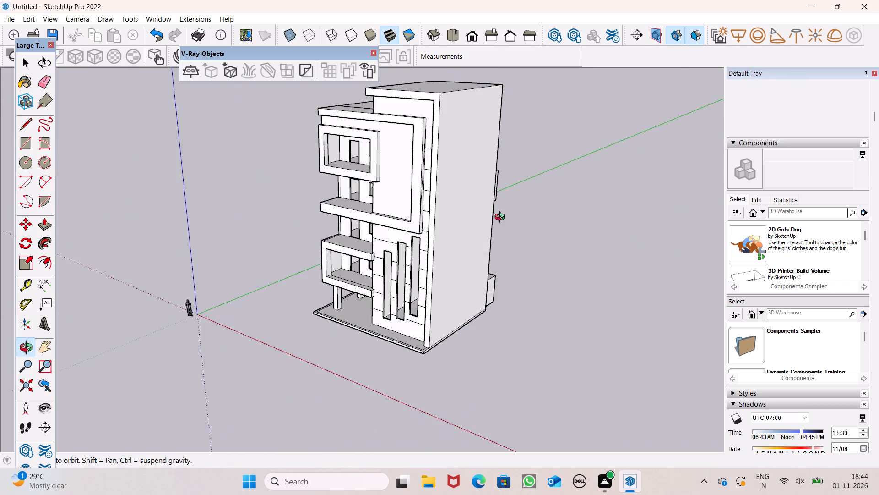
{"action": "middle_click_drag", "start_coordinate": [502, 218], "coordinate": [0, 358]}
{"action": "middle_click_drag", "start_coordinate": [358, 274], "coordinate": [279, 259]}
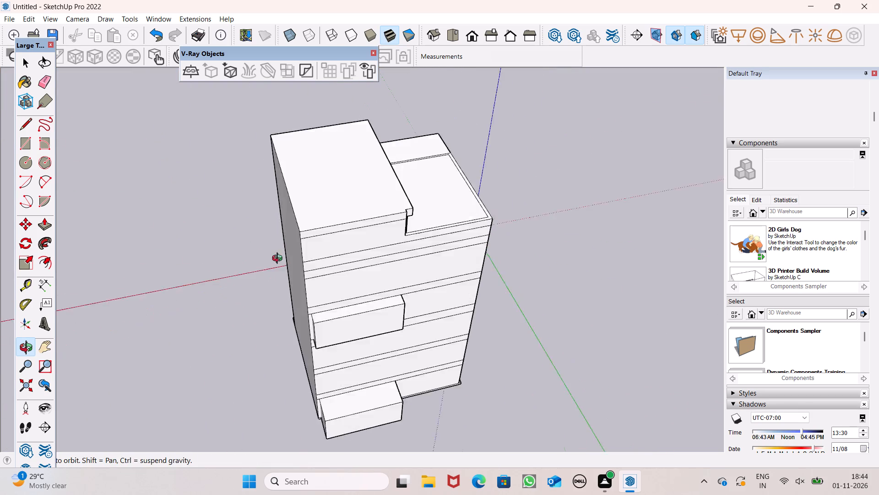
{"action": "middle_click_drag", "start_coordinate": [279, 259], "coordinate": [181, 245]}
{"action": "scroll", "coordinate": [343, 199], "scroll_direction": "up", "scroll_amount": 7}
{"action": "middle_click_drag", "start_coordinate": [380, 278], "coordinate": [319, 265]}
{"action": "scroll", "coordinate": [380, 278], "scroll_direction": "up", "scroll_amount": 1}
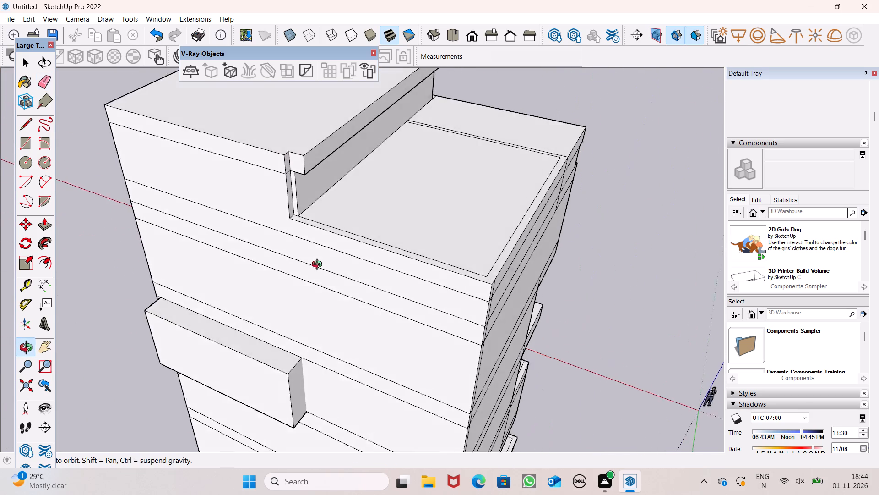
{"action": "middle_click_drag", "start_coordinate": [319, 265], "coordinate": [316, 255]}
{"action": "scroll", "coordinate": [286, 156], "scroll_direction": "up", "scroll_amount": 9}
{"action": "scroll", "coordinate": [302, 220], "scroll_direction": "up", "scroll_amount": 2}
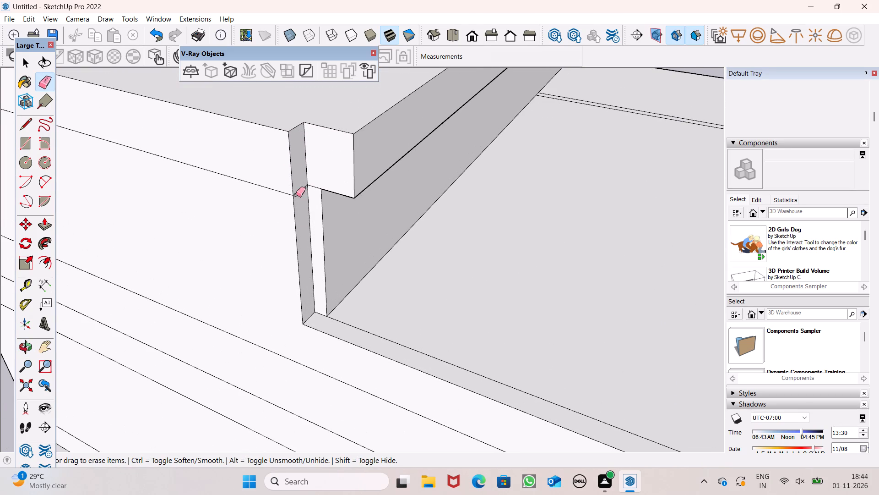
{"action": "left_click_drag", "start_coordinate": [293, 190], "coordinate": [295, 197]}
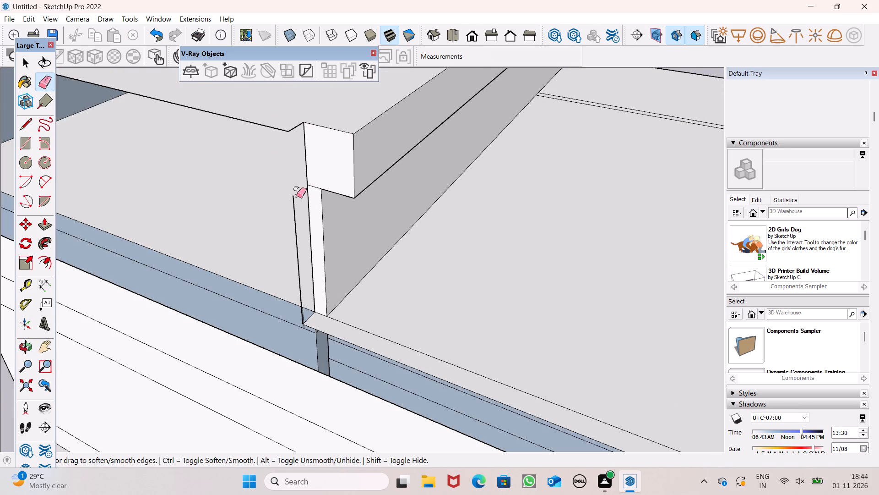
{"action": "key", "text": "ctrl+z"}
{"action": "left_click", "coordinate": [304, 189]}
{"action": "key", "text": "space"}
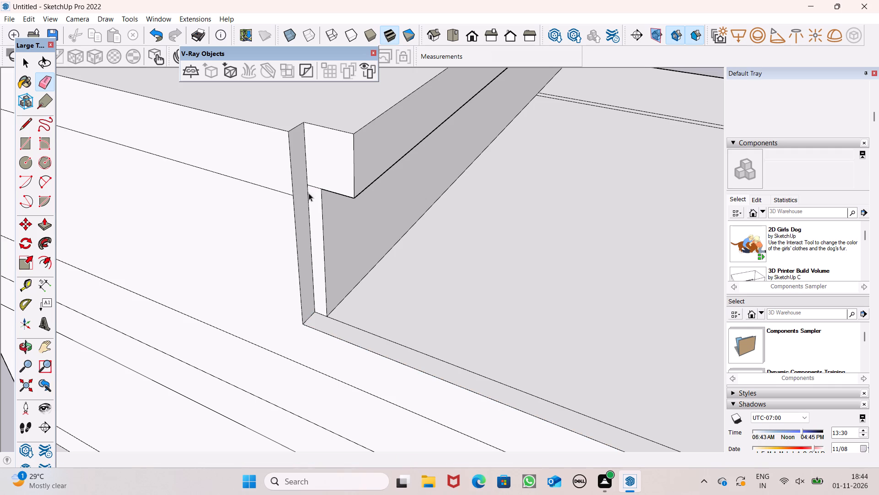
{"action": "left_click", "coordinate": [50, 86]}
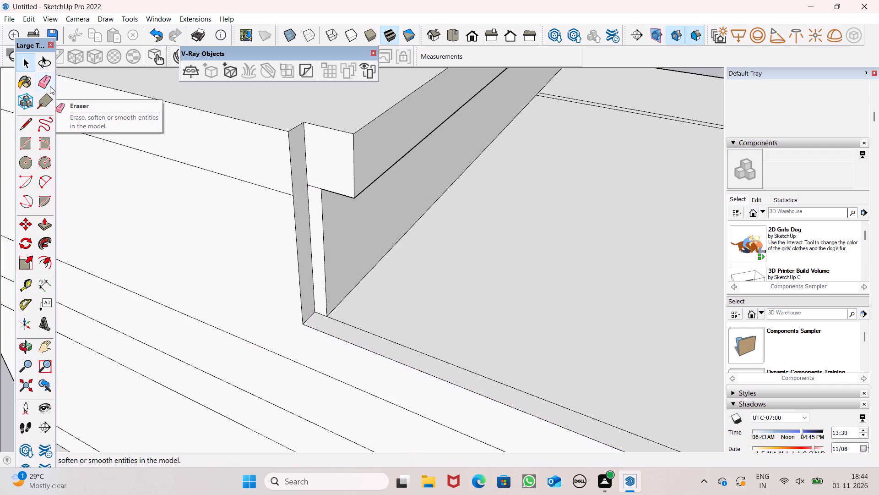
{"action": "scroll", "coordinate": [288, 206], "scroll_direction": "up", "scroll_amount": 3}
{"action": "left_click_drag", "start_coordinate": [321, 177], "coordinate": [320, 184]}
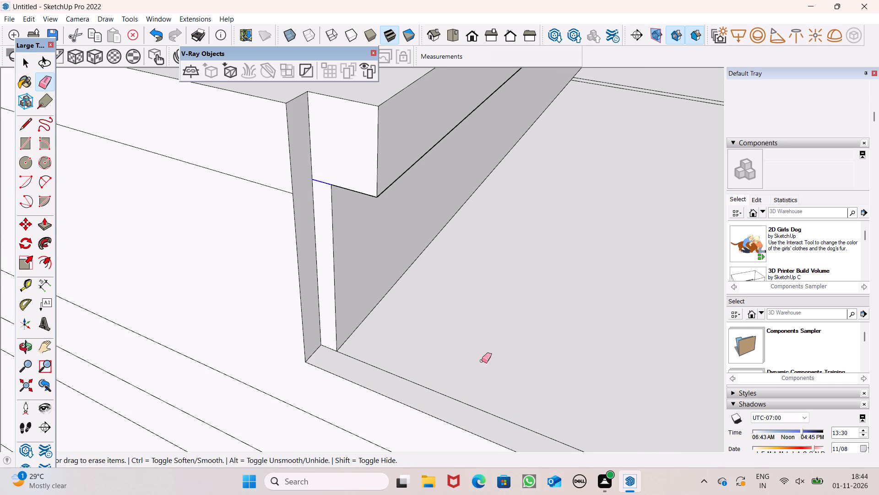
Push/Pull the narrow return face at the back corner until it is flush with the upper-floor wall beside the lower roof.
{"action": "left_click", "coordinate": [47, 225]}
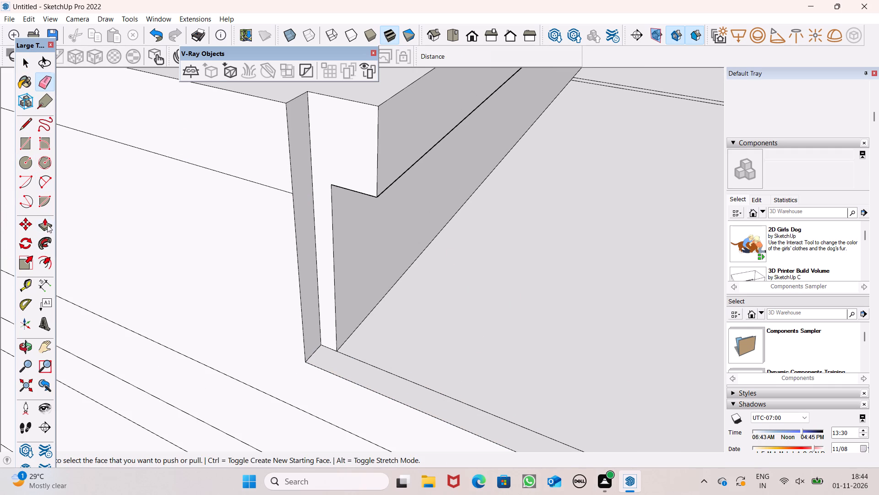
{"action": "scroll", "coordinate": [288, 90], "scroll_direction": "up", "scroll_amount": 4}
{"action": "scroll", "coordinate": [304, 132], "scroll_direction": "down", "scroll_amount": 5}
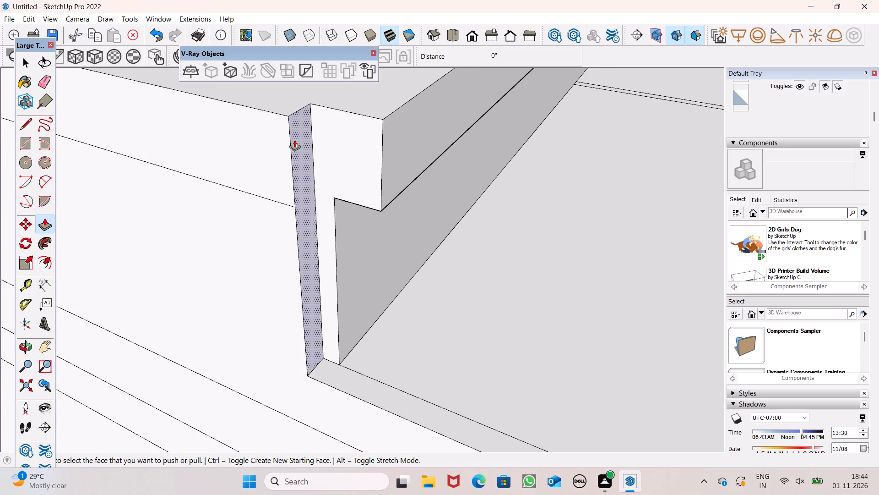
{"action": "left_click_drag", "start_coordinate": [296, 126], "coordinate": [321, 205]}
Pull the overhanging upper roof slab's end face out until it is flush with the back wall.
{"action": "scroll", "coordinate": [291, 127], "scroll_direction": "down", "scroll_amount": 6}
{"action": "middle_click_drag", "start_coordinate": [291, 173], "coordinate": [291, 173]}
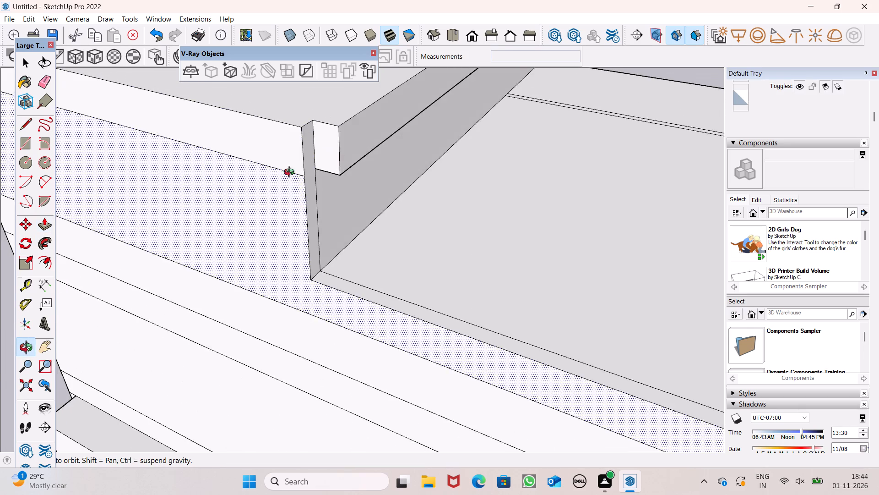
{"action": "middle_click_drag", "start_coordinate": [291, 173], "coordinate": [297, 214]}
{"action": "scroll", "coordinate": [317, 203], "scroll_direction": "up", "scroll_amount": 4}
{"action": "middle_click_drag", "start_coordinate": [337, 224], "coordinate": [332, 231]}
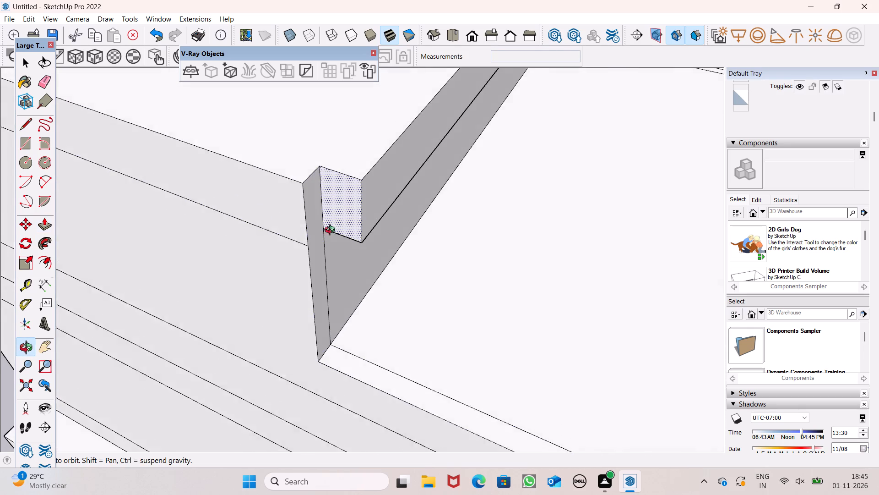
{"action": "middle_click_drag", "start_coordinate": [332, 231], "coordinate": [329, 234]}
{"action": "scroll", "coordinate": [329, 235], "scroll_direction": "up", "scroll_amount": 1}
{"action": "left_click_drag", "start_coordinate": [331, 209], "coordinate": [290, 181]}
Erase one of the two closely spaced parallel lines crossing the lower roof near its front overhang.
{"action": "scroll", "coordinate": [290, 176], "scroll_direction": "down", "scroll_amount": 7}
{"action": "middle_click_drag", "start_coordinate": [288, 218], "coordinate": [287, 151]}
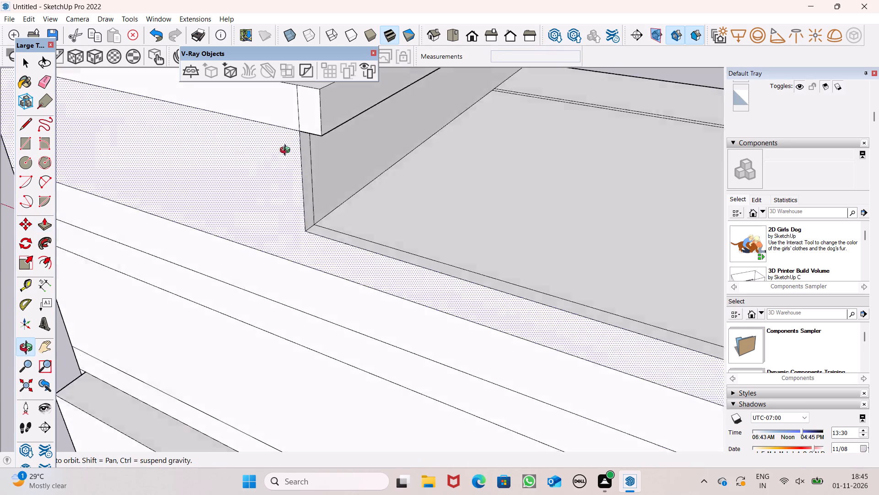
{"action": "middle_click_drag", "start_coordinate": [287, 151], "coordinate": [253, 158]}
{"action": "scroll", "coordinate": [268, 199], "scroll_direction": "down", "scroll_amount": 10}
{"action": "middle_click_drag", "start_coordinate": [323, 230], "coordinate": [212, 273]}
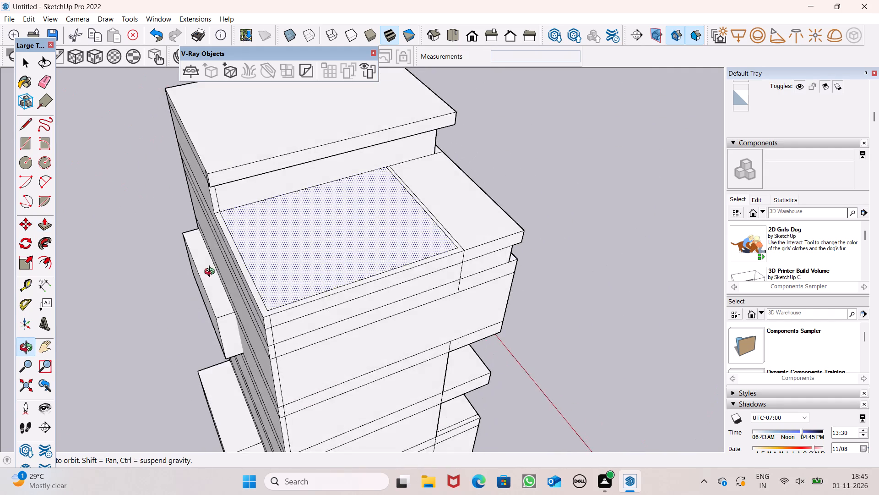
{"action": "middle_click_drag", "start_coordinate": [212, 273], "coordinate": [212, 298]}
{"action": "left_click", "coordinate": [39, 81]}
{"action": "scroll", "coordinate": [364, 200], "scroll_direction": "up", "scroll_amount": 1}
{"action": "middle_click_drag", "start_coordinate": [364, 200], "coordinate": [307, 221]}
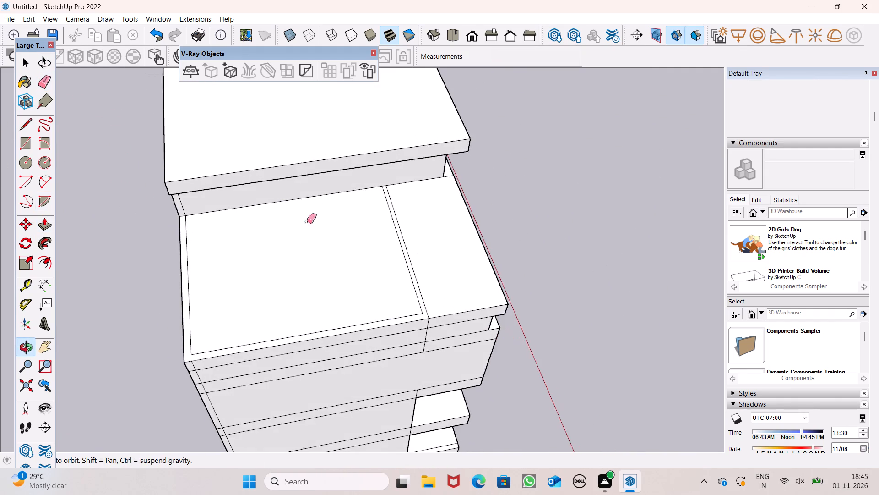
{"action": "middle_click_drag", "start_coordinate": [307, 221], "coordinate": [307, 220]}
{"action": "scroll", "coordinate": [427, 281], "scroll_direction": "up", "scroll_amount": 5}
{"action": "left_click_drag", "start_coordinate": [417, 292], "coordinate": [408, 300]}
Erase the three horizontal strip lines and the vertical line from the top storey of the balcony-side wall.
{"action": "scroll", "coordinate": [376, 213], "scroll_direction": "down", "scroll_amount": 3}
{"action": "middle_click_drag", "start_coordinate": [421, 297], "coordinate": [298, 189]}
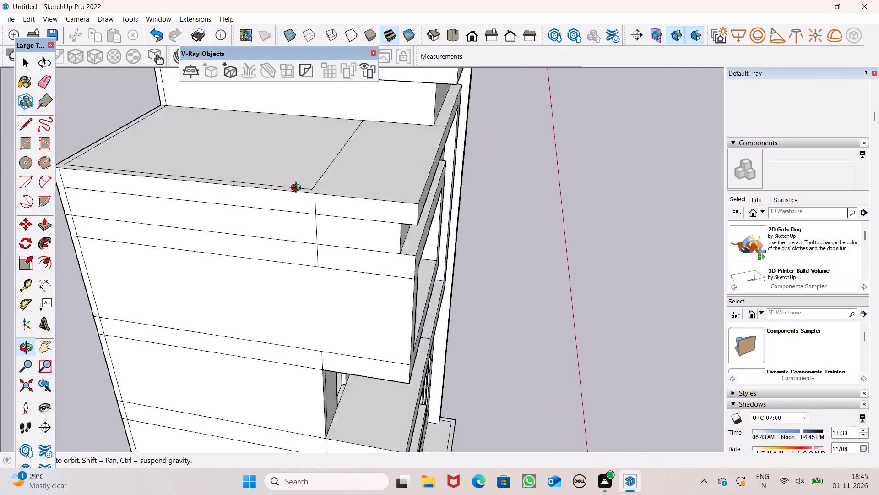
{"action": "middle_click_drag", "start_coordinate": [298, 189], "coordinate": [290, 135]}
{"action": "left_click_drag", "start_coordinate": [312, 139], "coordinate": [301, 150]}
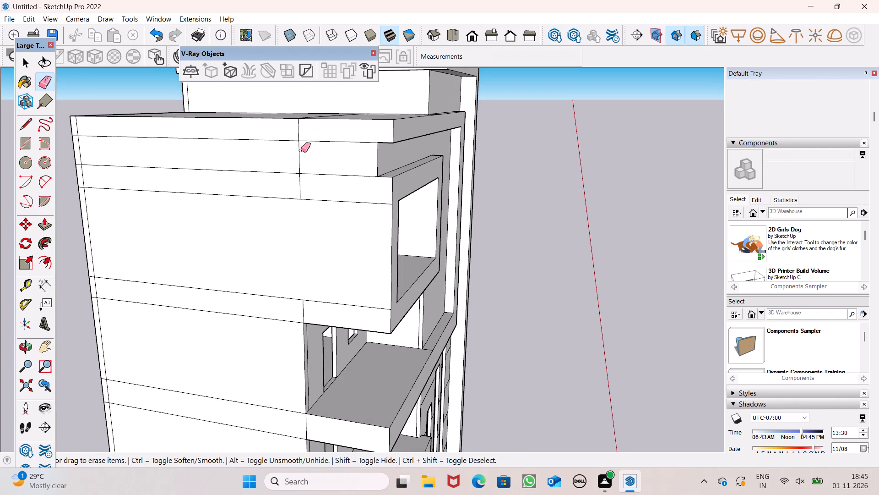
{"action": "left_click_drag", "start_coordinate": [301, 150], "coordinate": [248, 185]}
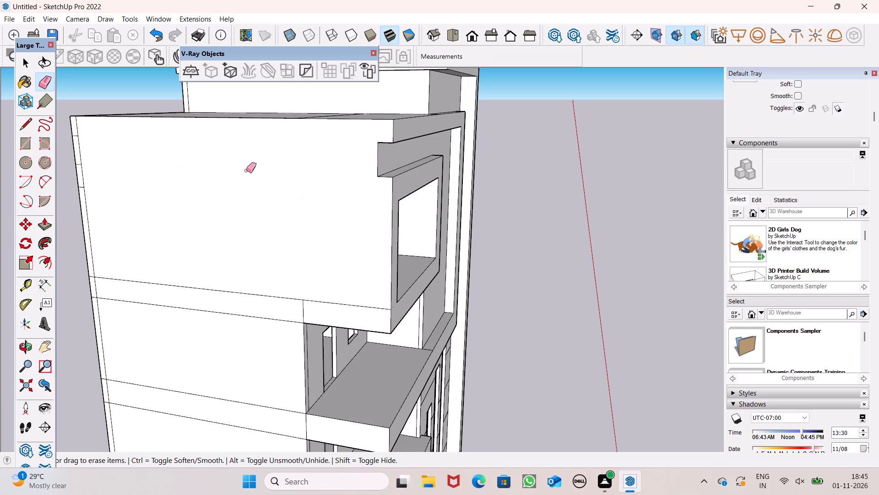
Erase the thin vertical line and its short strip segments along the rear edge of that side wall's top storey.
{"action": "scroll", "coordinate": [239, 168], "scroll_direction": "down", "scroll_amount": 3}
{"action": "middle_click_drag", "start_coordinate": [231, 169], "coordinate": [367, 162]}
{"action": "scroll", "coordinate": [186, 221], "scroll_direction": "up", "scroll_amount": 6}
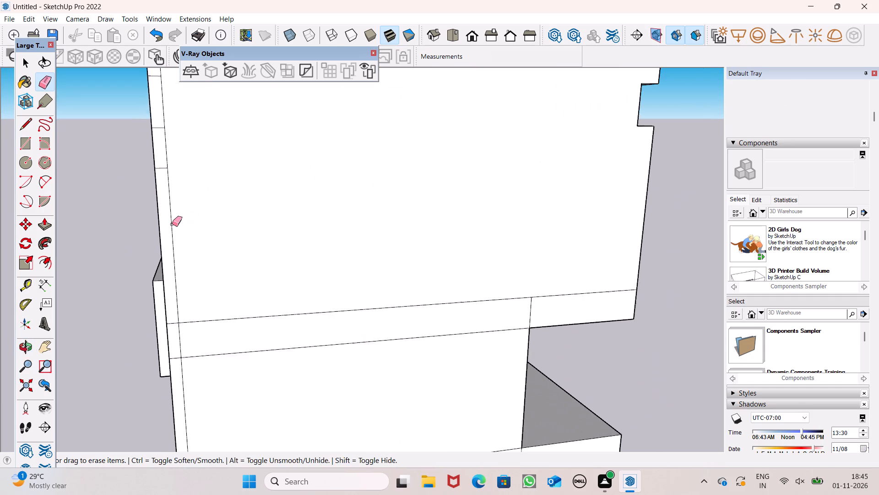
{"action": "scroll", "coordinate": [172, 224], "scroll_direction": "up", "scroll_amount": 1}
{"action": "scroll", "coordinate": [182, 236], "scroll_direction": "down", "scroll_amount": 5}
{"action": "scroll", "coordinate": [137, 121], "scroll_direction": "up", "scroll_amount": 5}
{"action": "left_click_drag", "start_coordinate": [169, 123], "coordinate": [174, 144]}
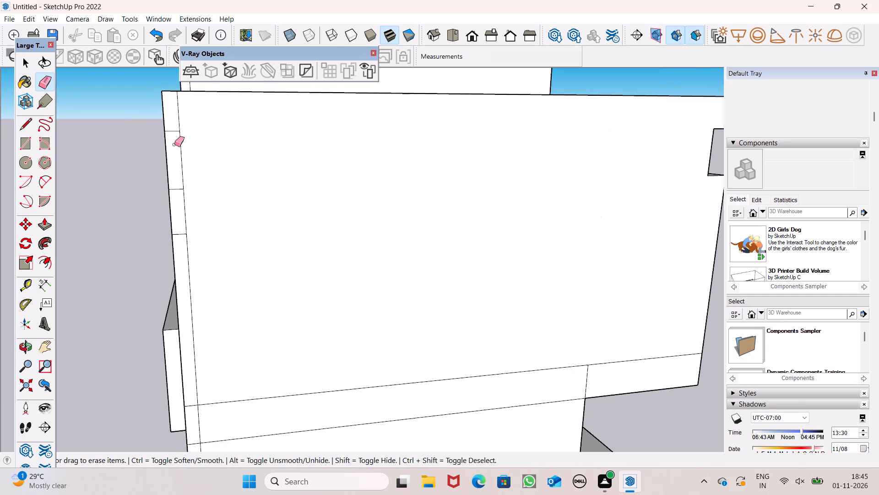
{"action": "left_click_drag", "start_coordinate": [174, 144], "coordinate": [181, 121]}
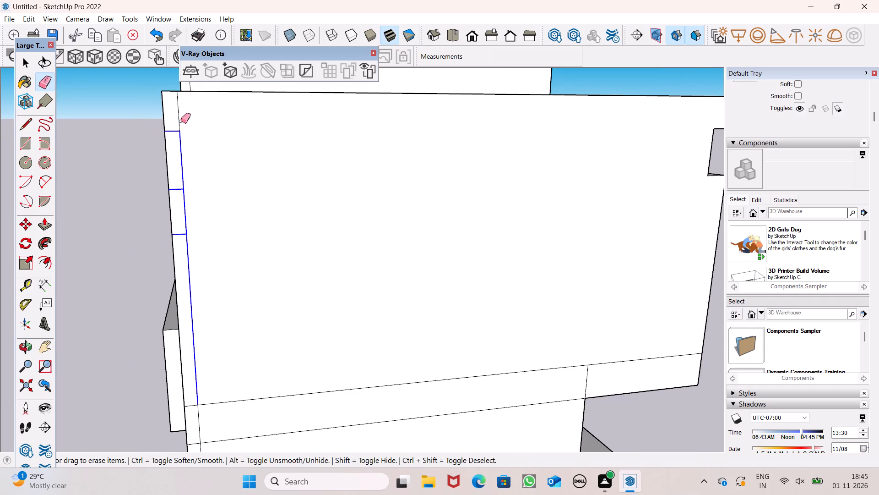
{"action": "left_click_drag", "start_coordinate": [181, 121], "coordinate": [179, 119]}
Erase the pair of strip lines below the top storey of the side wall, with the vertical line segments they meet.
{"action": "scroll", "coordinate": [324, 120], "scroll_direction": "down", "scroll_amount": 9}
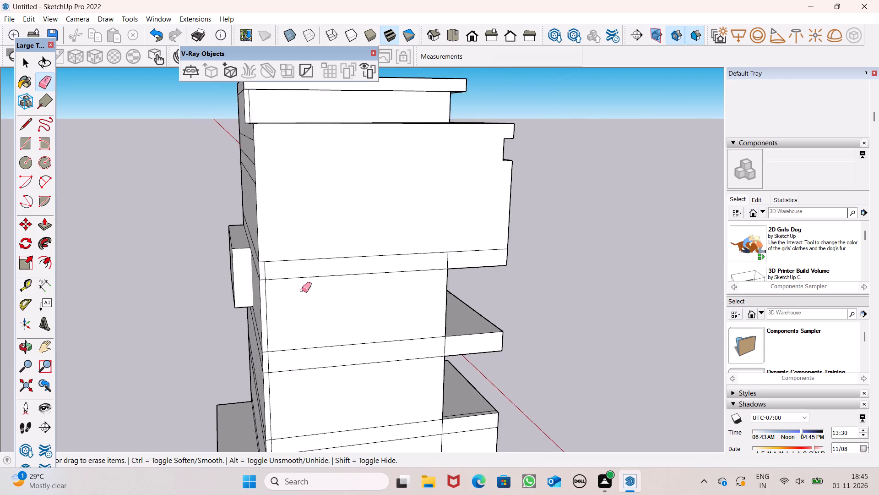
{"action": "scroll", "coordinate": [301, 290], "scroll_direction": "up", "scroll_amount": 8}
{"action": "left_click_drag", "start_coordinate": [267, 201], "coordinate": [261, 292]}
{"action": "scroll", "coordinate": [223, 258], "scroll_direction": "up", "scroll_amount": 4}
{"action": "left_click_drag", "start_coordinate": [228, 209], "coordinate": [228, 224]}
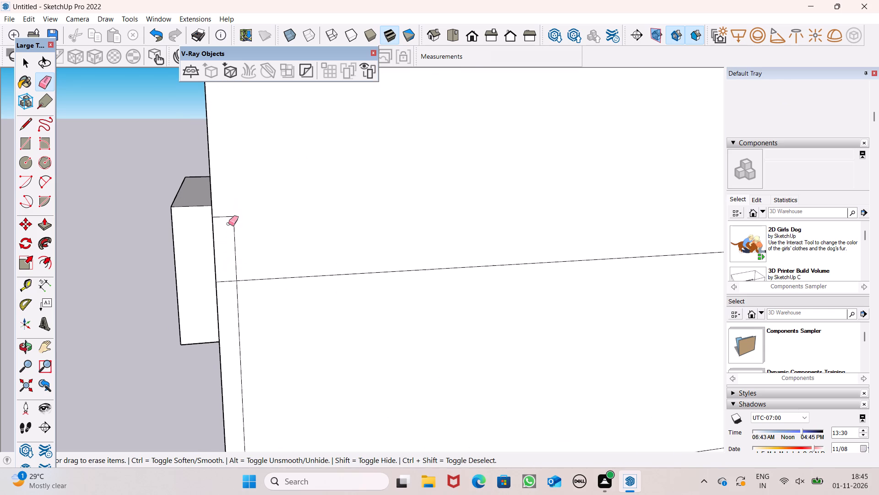
{"action": "left_click_drag", "start_coordinate": [228, 224], "coordinate": [247, 319]}
Erase most of the horizontal strip lines and the vertical line near the balconies from the side wall's lower storeys.
{"action": "scroll", "coordinate": [282, 164], "scroll_direction": "down", "scroll_amount": 7}
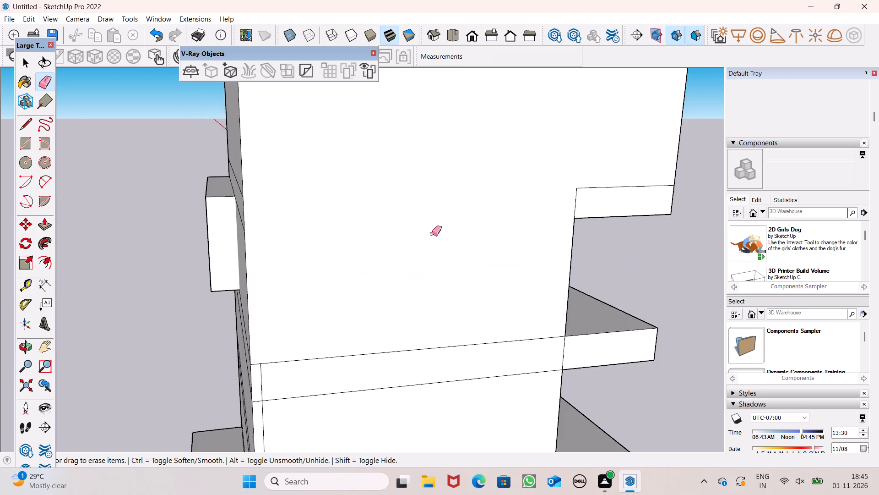
{"action": "middle_click_drag", "start_coordinate": [434, 236], "coordinate": [64, 271]}
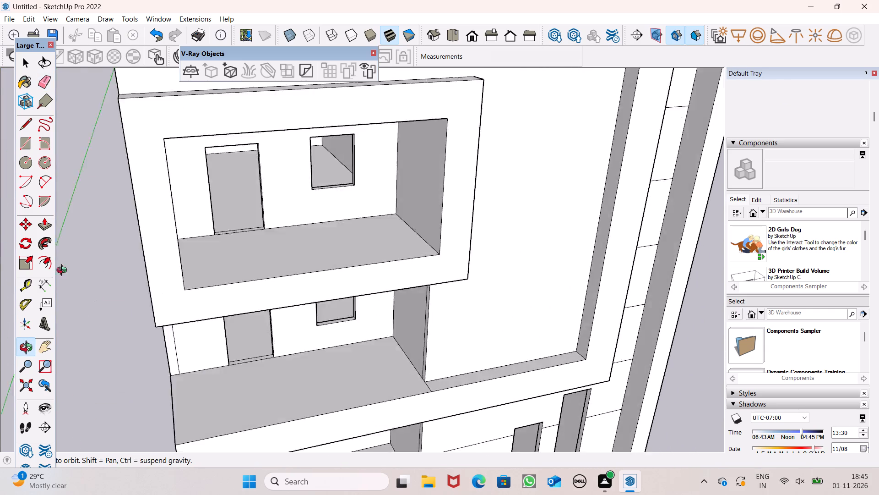
{"action": "middle_click_drag", "start_coordinate": [64, 271], "coordinate": [109, 235]}
{"action": "scroll", "coordinate": [274, 199], "scroll_direction": "down", "scroll_amount": 12}
{"action": "middle_click_drag", "start_coordinate": [337, 334], "coordinate": [232, 314]}
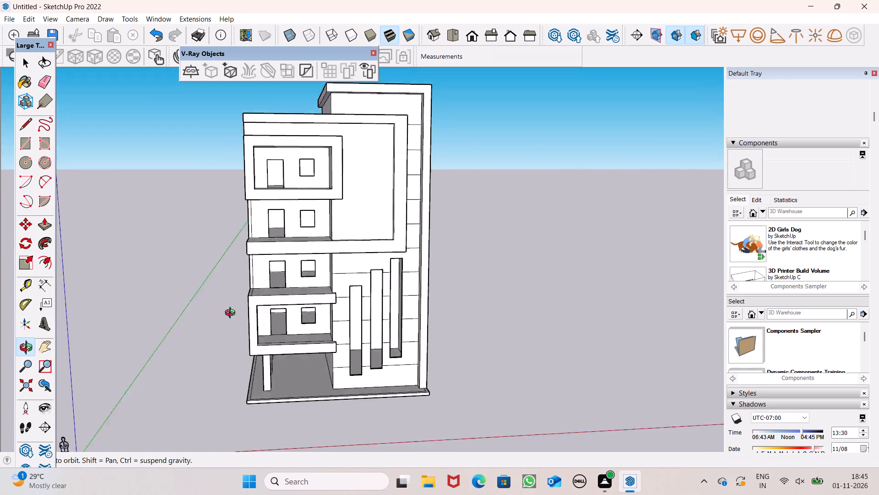
{"action": "middle_click_drag", "start_coordinate": [232, 314], "coordinate": [490, 363]}
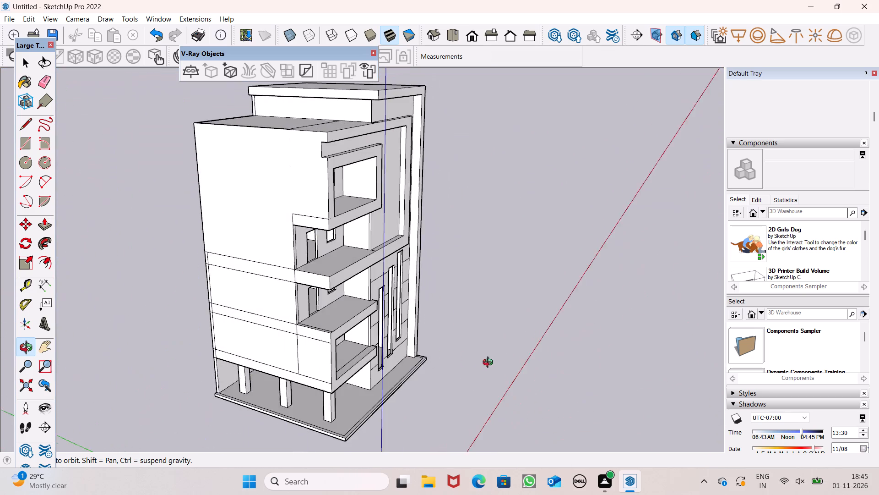
{"action": "middle_click_drag", "start_coordinate": [490, 363], "coordinate": [493, 358]}
{"action": "left_click_drag", "start_coordinate": [257, 250], "coordinate": [251, 339]}
{"action": "middle_click_drag", "start_coordinate": [239, 396], "coordinate": [297, 341]}
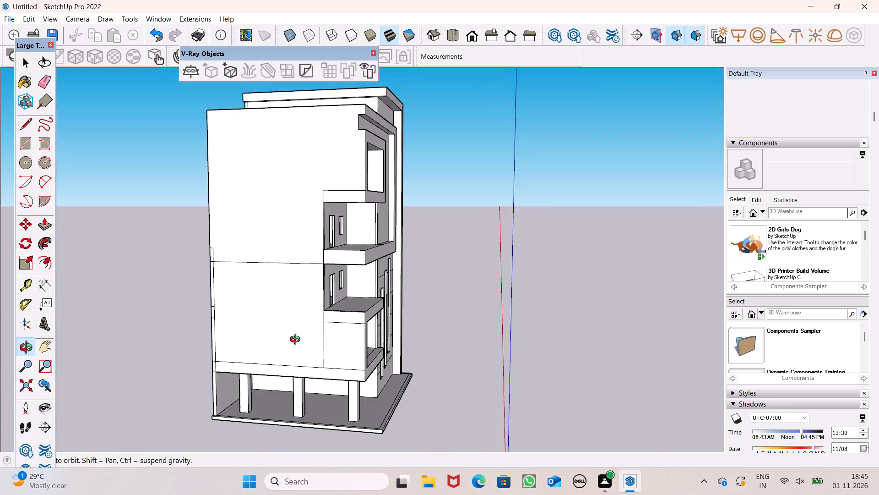
{"action": "middle_click_drag", "start_coordinate": [297, 341], "coordinate": [297, 340]}
{"action": "scroll", "coordinate": [313, 371], "scroll_direction": "up", "scroll_amount": 8}
{"action": "left_click_drag", "start_coordinate": [324, 361], "coordinate": [343, 349]}
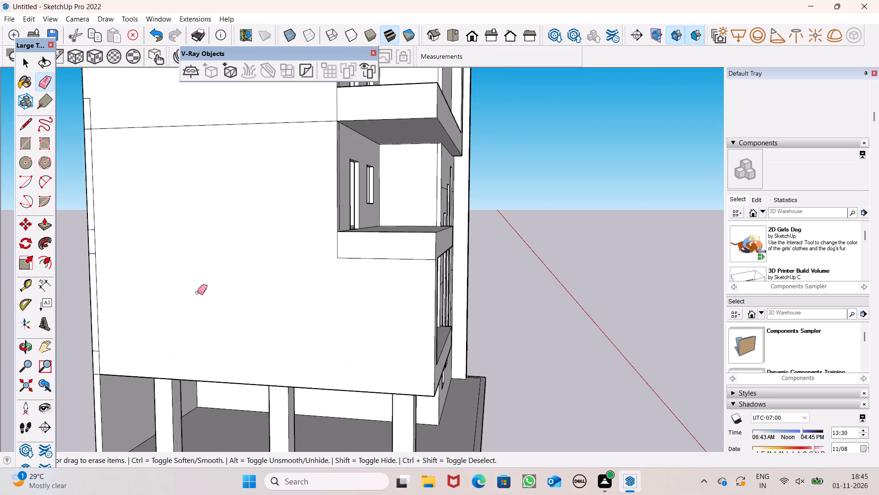
Erase the short horizontal segments left along the rear edge of the side wall's lower storeys.
{"action": "scroll", "coordinate": [284, 234], "scroll_direction": "down", "scroll_amount": 5}
{"action": "middle_click_drag", "start_coordinate": [279, 270], "coordinate": [326, 310]}
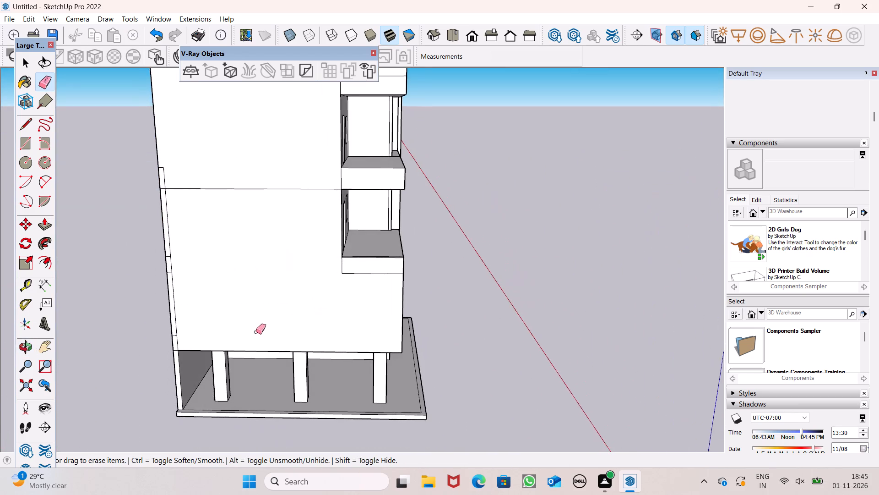
{"action": "scroll", "coordinate": [174, 358], "scroll_direction": "up", "scroll_amount": 16}
{"action": "left_click_drag", "start_coordinate": [208, 298], "coordinate": [208, 306]}
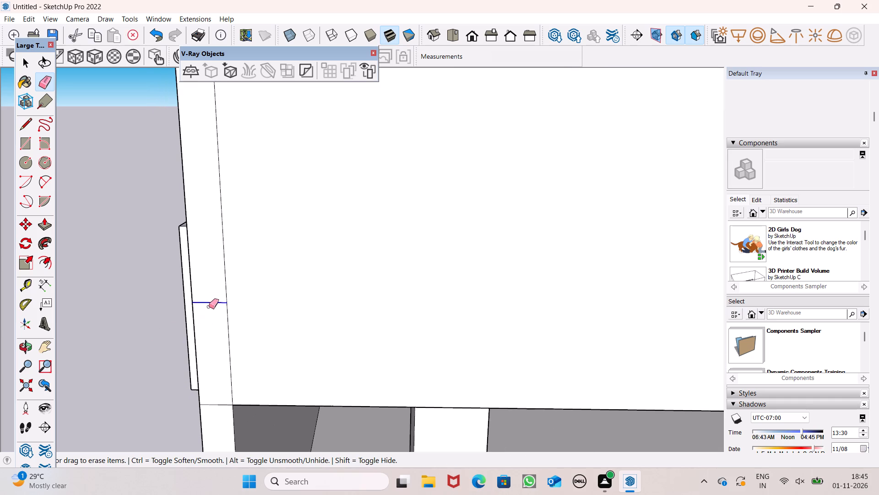
{"action": "scroll", "coordinate": [269, 385], "scroll_direction": "down", "scroll_amount": 14}
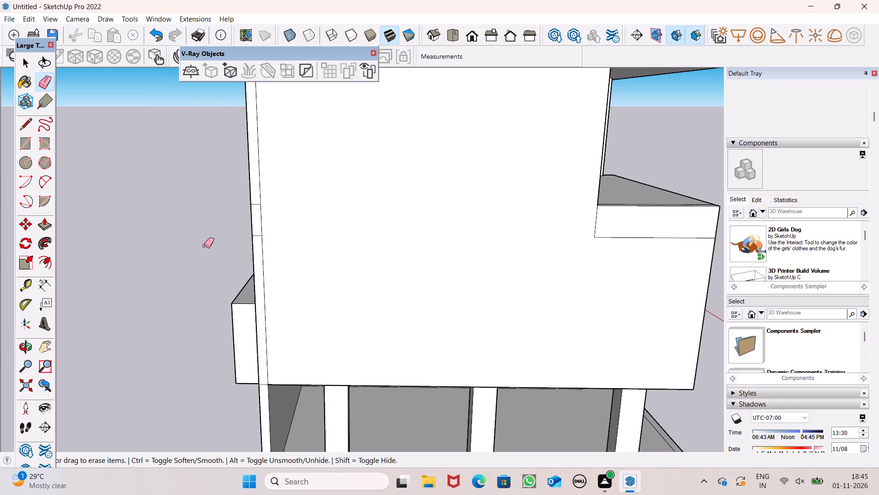
{"action": "scroll", "coordinate": [260, 193], "scroll_direction": "up", "scroll_amount": 7}
{"action": "scroll", "coordinate": [244, 242], "scroll_direction": "up", "scroll_amount": 5}
{"action": "left_click_drag", "start_coordinate": [265, 302], "coordinate": [263, 294]}
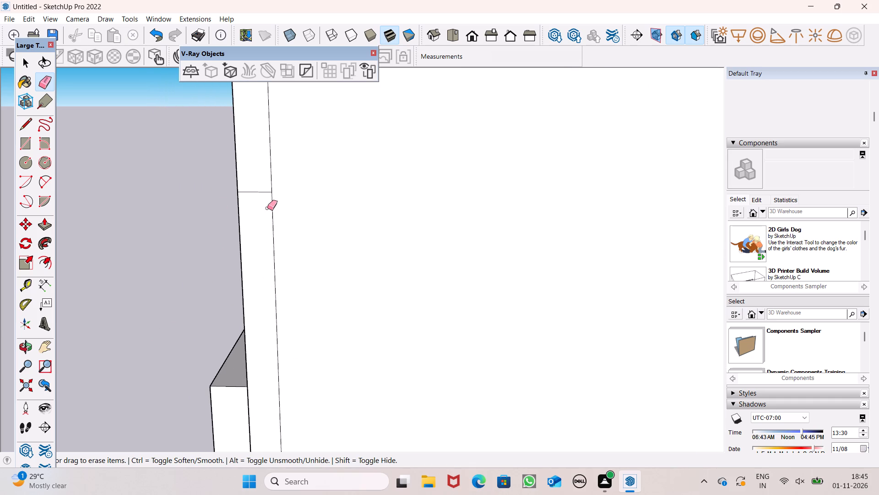
{"action": "left_click_drag", "start_coordinate": [249, 188], "coordinate": [249, 198]}
Erase the remaining horizontal line across the side wall and the thin vertical line with its short end segment along the rear edge.
{"action": "scroll", "coordinate": [354, 269], "scroll_direction": "down", "scroll_amount": 8}
{"action": "scroll", "coordinate": [396, 337], "scroll_direction": "down", "scroll_amount": 8}
{"action": "scroll", "coordinate": [348, 310], "scroll_direction": "down", "scroll_amount": 7}
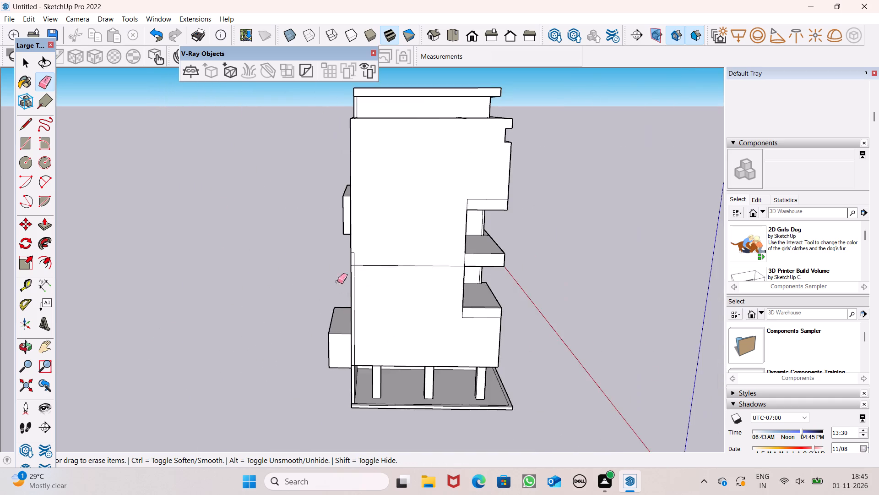
{"action": "scroll", "coordinate": [335, 259], "scroll_direction": "up", "scroll_amount": 8}
{"action": "scroll", "coordinate": [372, 305], "scroll_direction": "up", "scroll_amount": 6}
{"action": "left_click_drag", "start_coordinate": [368, 224], "coordinate": [370, 236]}
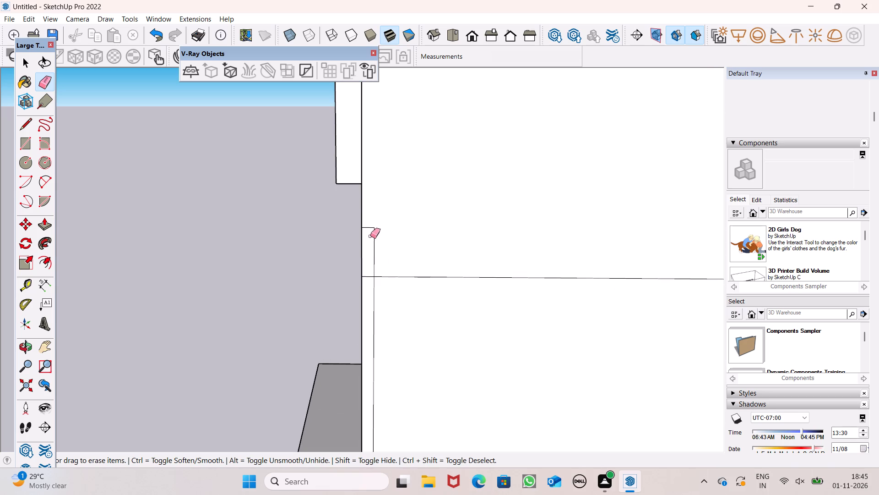
{"action": "left_click_drag", "start_coordinate": [370, 236], "coordinate": [374, 300]}
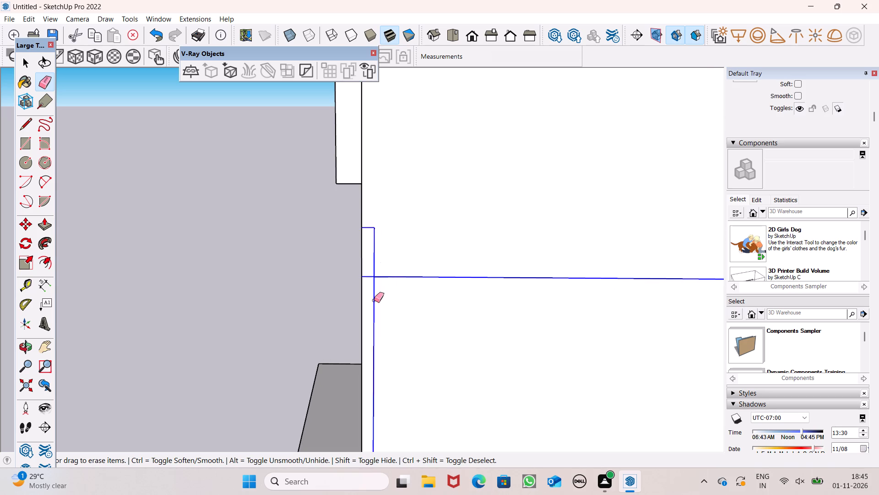
{"action": "left_click_drag", "start_coordinate": [374, 300], "coordinate": [374, 300]}
Push the upper and lower projecting boxes on the rear wall back flush with the wall surface.
{"action": "scroll", "coordinate": [390, 238], "scroll_direction": "down", "scroll_amount": 7}
{"action": "scroll", "coordinate": [346, 228], "scroll_direction": "down", "scroll_amount": 6}
{"action": "middle_click_drag", "start_coordinate": [369, 340], "coordinate": [597, 351]}
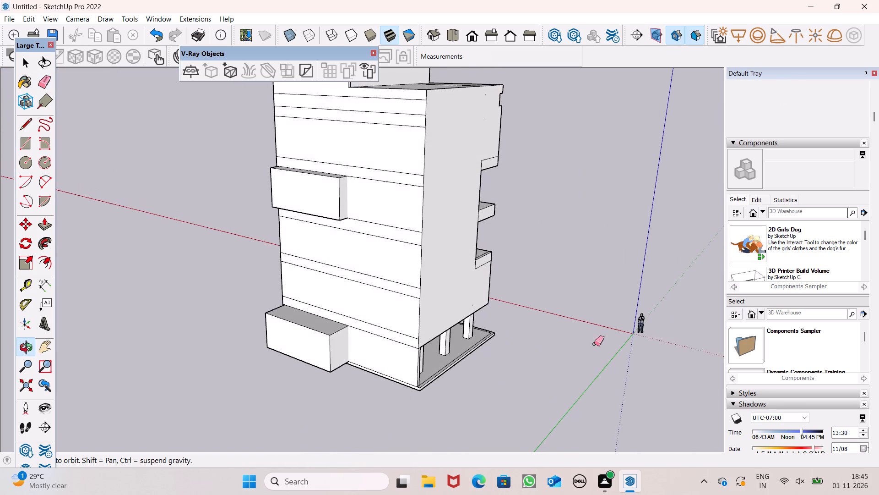
{"action": "scroll", "coordinate": [344, 309], "scroll_direction": "down", "scroll_amount": 3}
{"action": "middle_click_drag", "start_coordinate": [349, 336], "coordinate": [550, 307]}
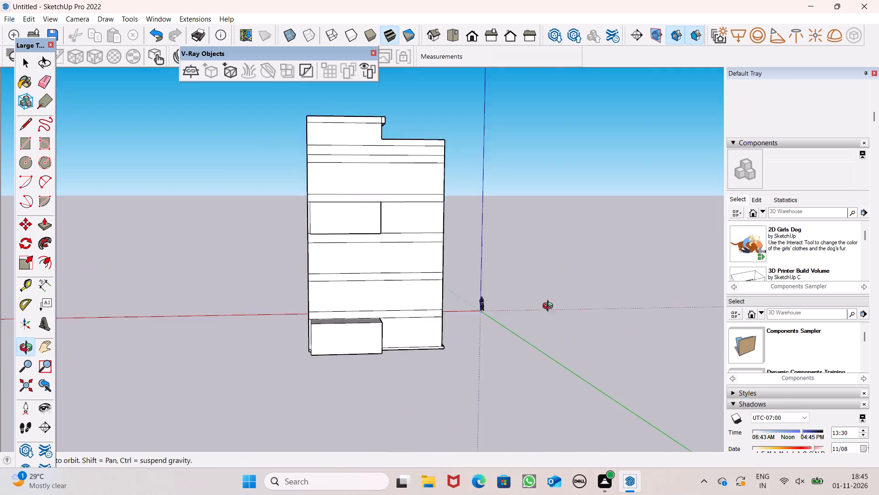
{"action": "middle_click_drag", "start_coordinate": [550, 307], "coordinate": [522, 404]}
{"action": "middle_click_drag", "start_coordinate": [281, 320], "coordinate": [444, 275]}
{"action": "scroll", "coordinate": [445, 275], "scroll_direction": "up", "scroll_amount": 1}
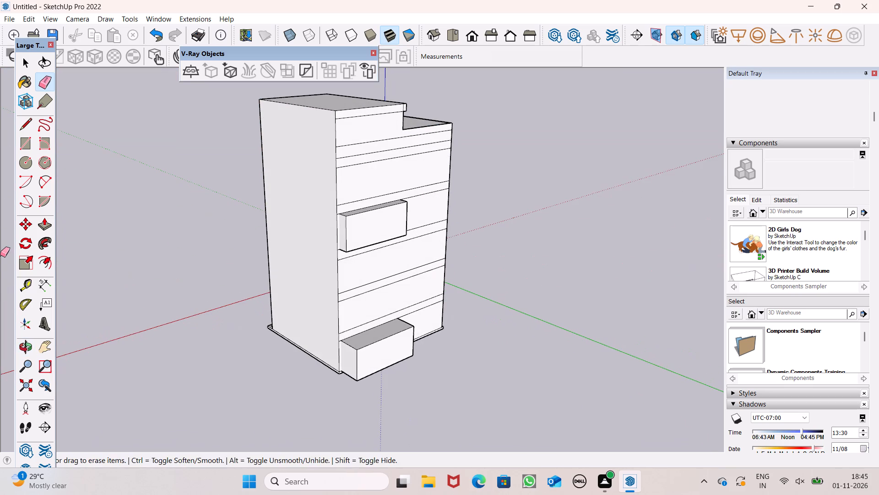
{"action": "left_click", "coordinate": [50, 224]}
{"action": "scroll", "coordinate": [379, 210], "scroll_direction": "up", "scroll_amount": 6}
{"action": "left_click_drag", "start_coordinate": [369, 222], "coordinate": [344, 198]}
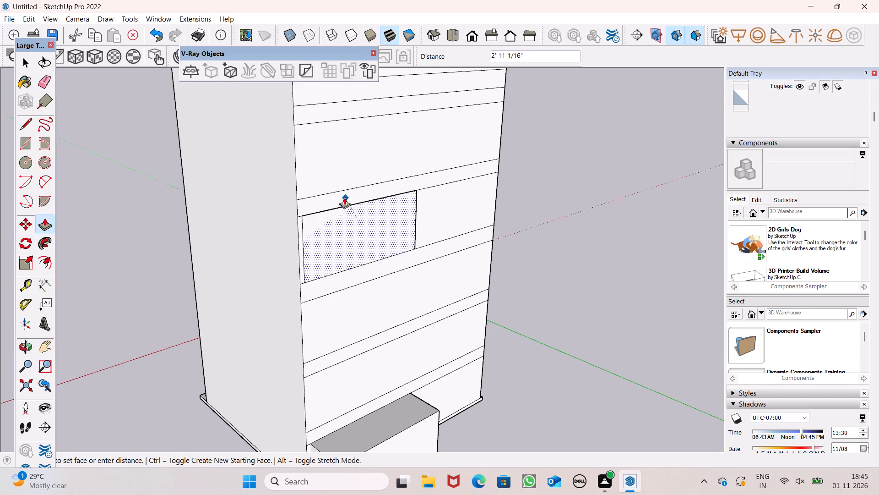
{"action": "left_click_drag", "start_coordinate": [344, 198], "coordinate": [344, 197]}
{"action": "scroll", "coordinate": [384, 251], "scroll_direction": "down", "scroll_amount": 4}
{"action": "left_click_drag", "start_coordinate": [394, 387], "coordinate": [380, 348]}
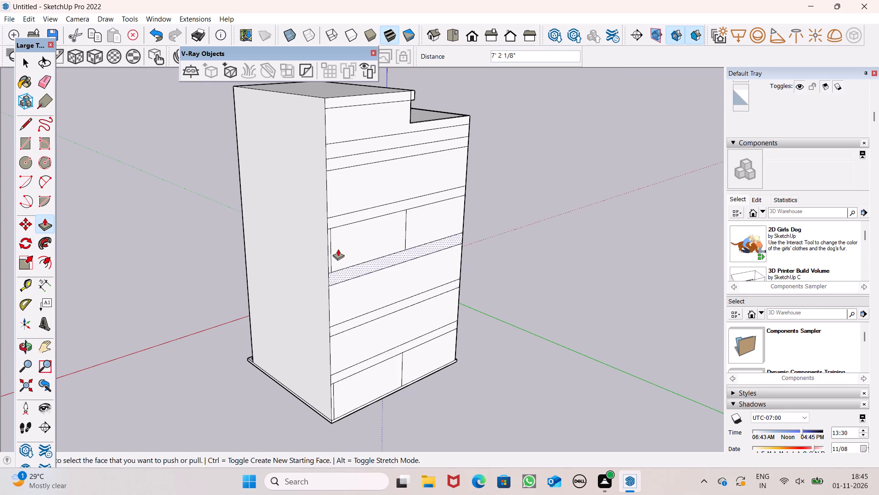
Erase the horizontal strip lines across the rear wall together with the outlines left by the two flattened boxes.
{"action": "scroll", "coordinate": [338, 249], "scroll_direction": "down", "scroll_amount": 6}
{"action": "middle_click_drag", "start_coordinate": [391, 309], "coordinate": [802, 267]}
{"action": "middle_click_drag", "start_coordinate": [465, 310], "coordinate": [655, 226]}
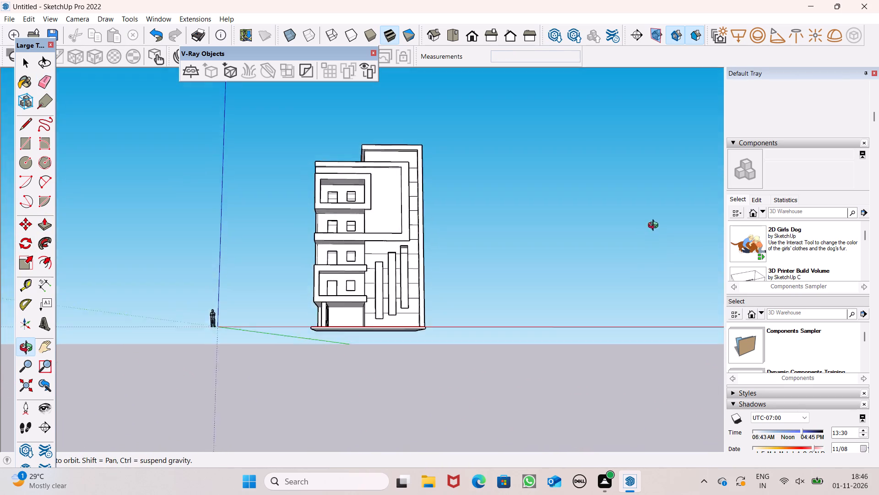
{"action": "middle_click_drag", "start_coordinate": [655, 226], "coordinate": [598, 177]}
{"action": "scroll", "coordinate": [597, 185], "scroll_direction": "up", "scroll_amount": 1}
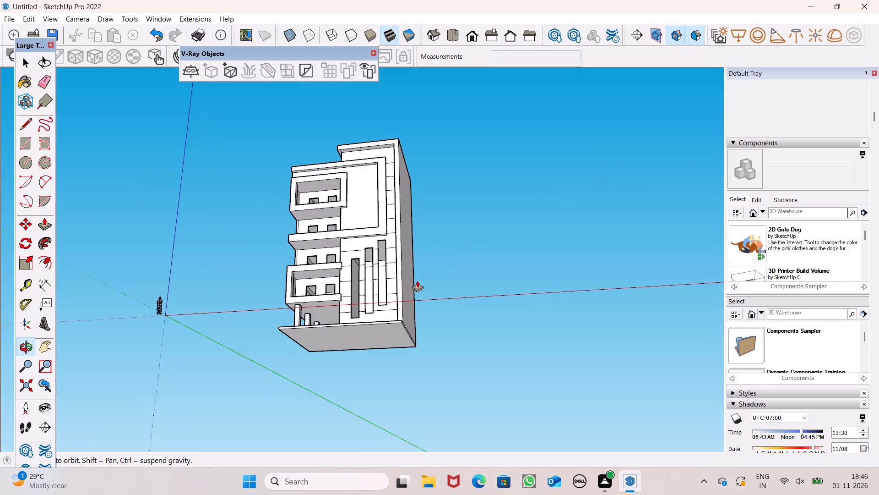
{"action": "middle_click_drag", "start_coordinate": [418, 280], "coordinate": [36, 460]}
{"action": "middle_click_drag", "start_coordinate": [364, 357], "coordinate": [106, 340]}
{"action": "scroll", "coordinate": [106, 340], "scroll_direction": "up", "scroll_amount": 1}
{"action": "left_click", "coordinate": [42, 78]}
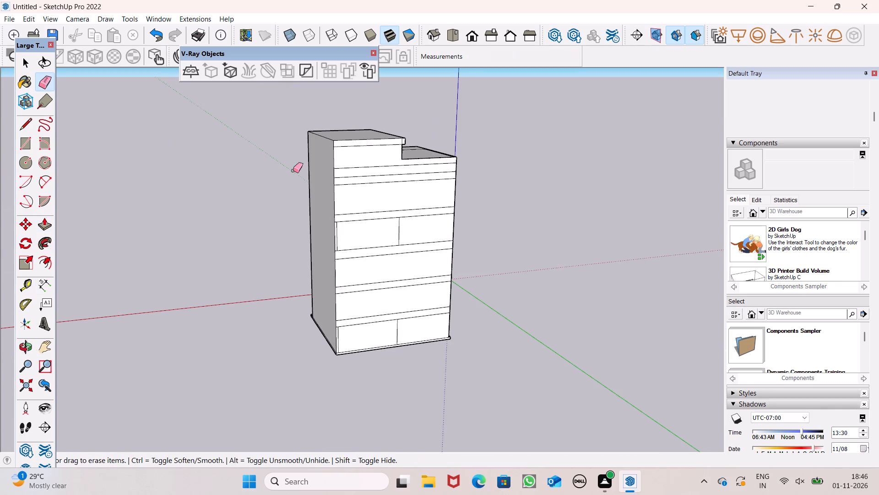
{"action": "scroll", "coordinate": [380, 199], "scroll_direction": "up", "scroll_amount": 3}
{"action": "left_click_drag", "start_coordinate": [375, 152], "coordinate": [404, 362]}
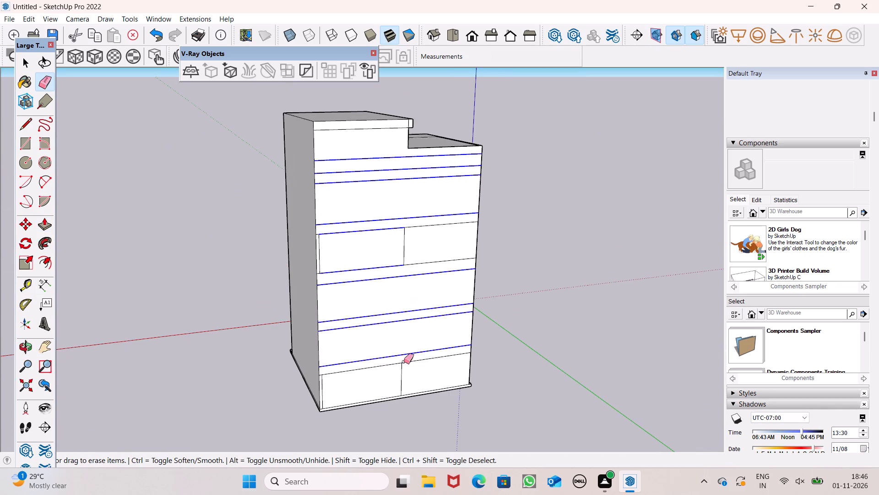
{"action": "left_click_drag", "start_coordinate": [404, 362], "coordinate": [427, 274]}
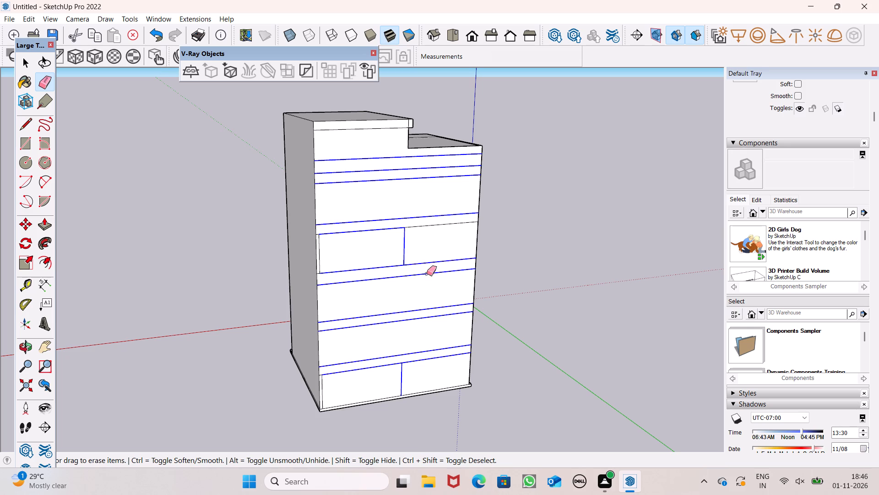
{"action": "left_click_drag", "start_coordinate": [427, 274], "coordinate": [319, 242]}
{"action": "left_click_drag", "start_coordinate": [319, 242], "coordinate": [318, 233]}
Erase the short leftover segment along the vertical corner edge of the rear wall.
{"action": "middle_click_drag", "start_coordinate": [361, 291], "coordinate": [292, 294]}
{"action": "scroll", "coordinate": [285, 279], "scroll_direction": "up", "scroll_amount": 4}
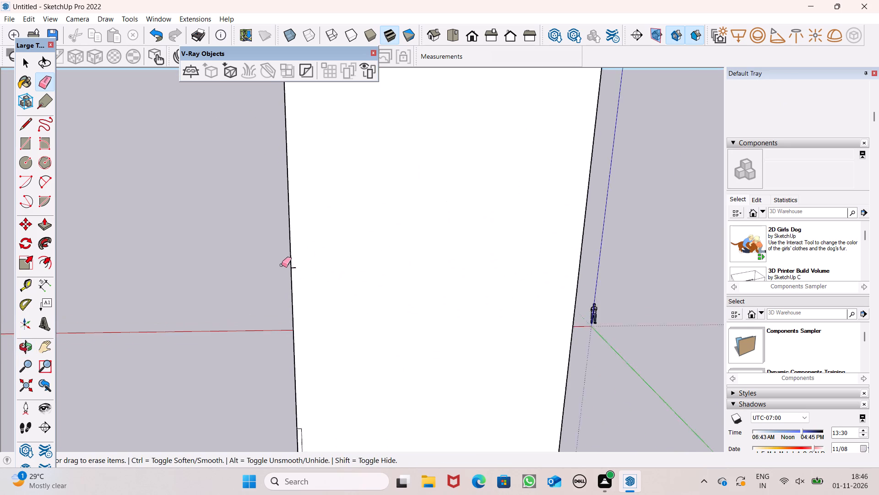
{"action": "scroll", "coordinate": [282, 265], "scroll_direction": "up", "scroll_amount": 10}
{"action": "left_click_drag", "start_coordinate": [332, 228], "coordinate": [335, 251]}
{"action": "scroll", "coordinate": [412, 319], "scroll_direction": "down", "scroll_amount": 15}
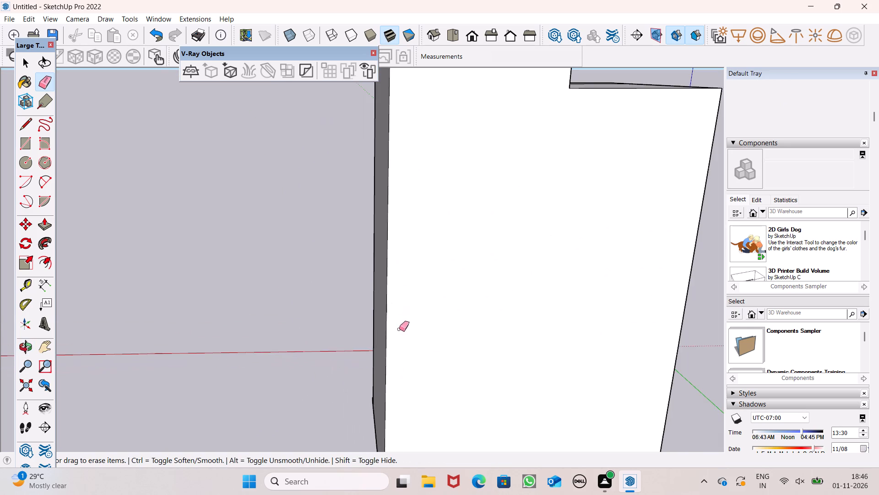
Erase the horizontal line beneath the upper roof's edge on the rear wall and the short vertical line at its overhanging end.
{"action": "scroll", "coordinate": [425, 295], "scroll_direction": "down", "scroll_amount": 7}
{"action": "scroll", "coordinate": [435, 201], "scroll_direction": "up", "scroll_amount": 5}
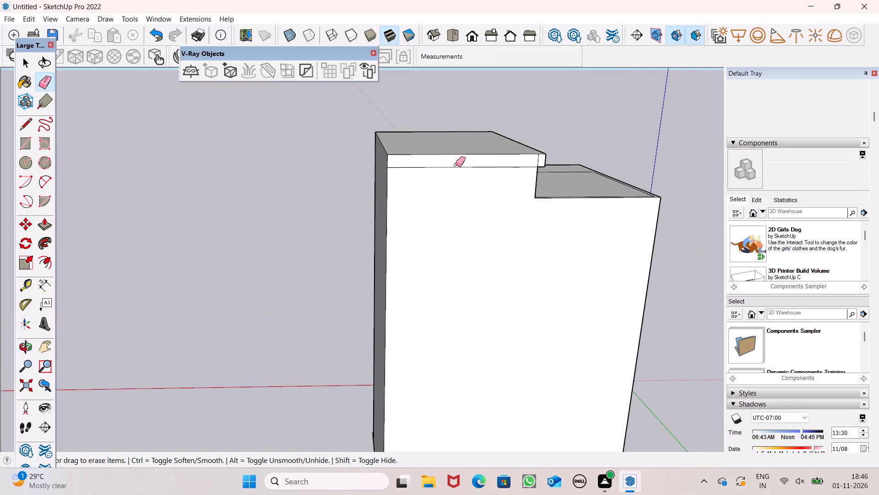
{"action": "left_click_drag", "start_coordinate": [458, 167], "coordinate": [468, 178]}
{"action": "scroll", "coordinate": [527, 171], "scroll_direction": "up", "scroll_amount": 6}
{"action": "left_click_drag", "start_coordinate": [538, 158], "coordinate": [532, 158]}
Erase the small leftover outline at the bottom corner of the rear wall, just above the base slab.
{"action": "scroll", "coordinate": [484, 137], "scroll_direction": "down", "scroll_amount": 7}
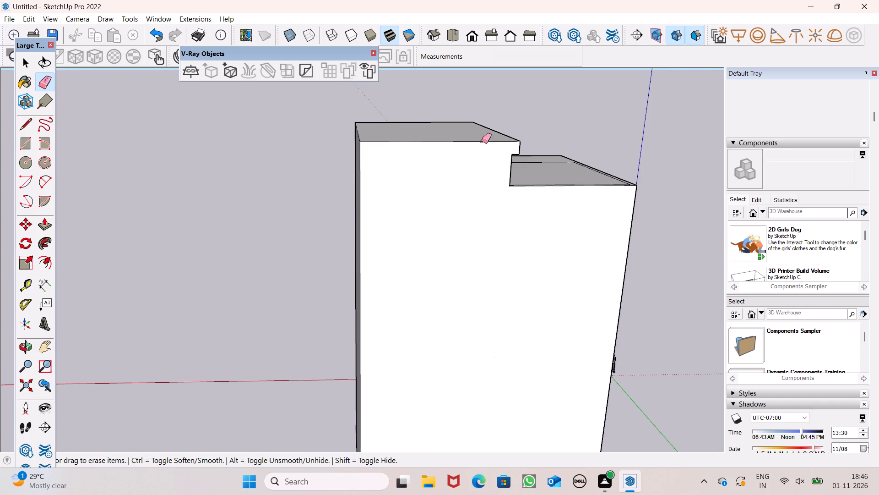
{"action": "scroll", "coordinate": [481, 138], "scroll_direction": "down", "scroll_amount": 7}
{"action": "scroll", "coordinate": [461, 352], "scroll_direction": "up", "scroll_amount": 16}
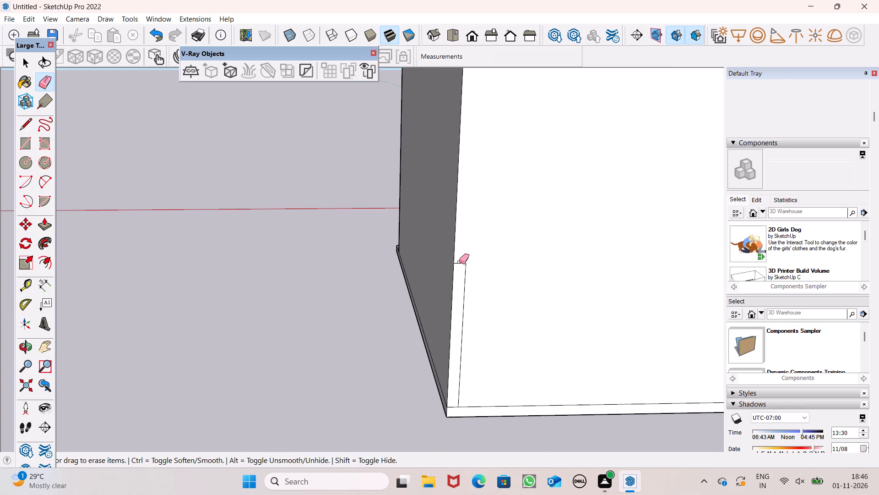
{"action": "left_click_drag", "start_coordinate": [459, 253], "coordinate": [465, 274]}
Examine the cleaned building from the front, both sides and below for remaining stray lines.
{"action": "scroll", "coordinate": [478, 251], "scroll_direction": "down", "scroll_amount": 8}
{"action": "middle_click_drag", "start_coordinate": [353, 363], "coordinate": [748, 323]}
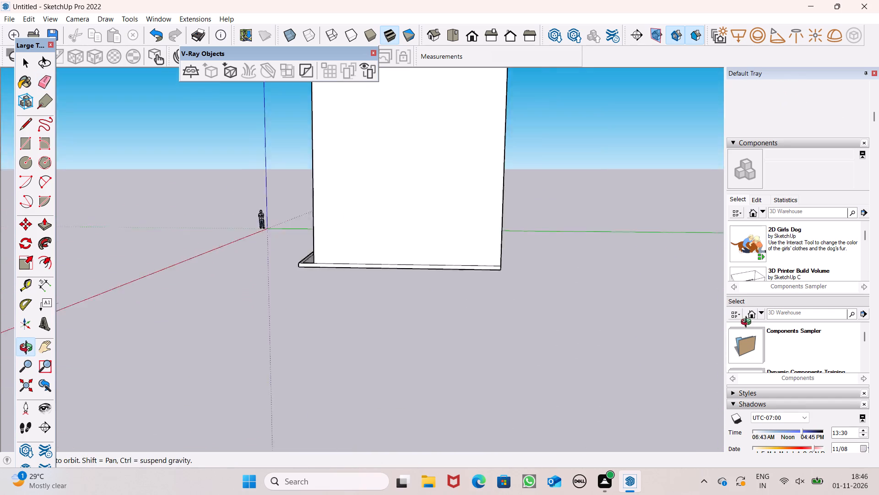
{"action": "middle_click_drag", "start_coordinate": [748, 323], "coordinate": [753, 316]}
{"action": "scroll", "coordinate": [361, 280], "scroll_direction": "down", "scroll_amount": 5}
{"action": "middle_click_drag", "start_coordinate": [152, 309], "coordinate": [482, 310]}
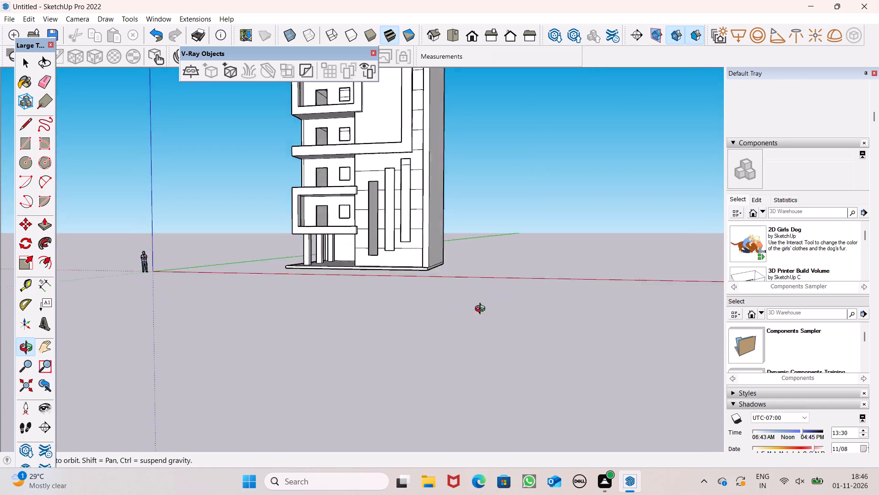
{"action": "middle_click_drag", "start_coordinate": [482, 310], "coordinate": [508, 317]}
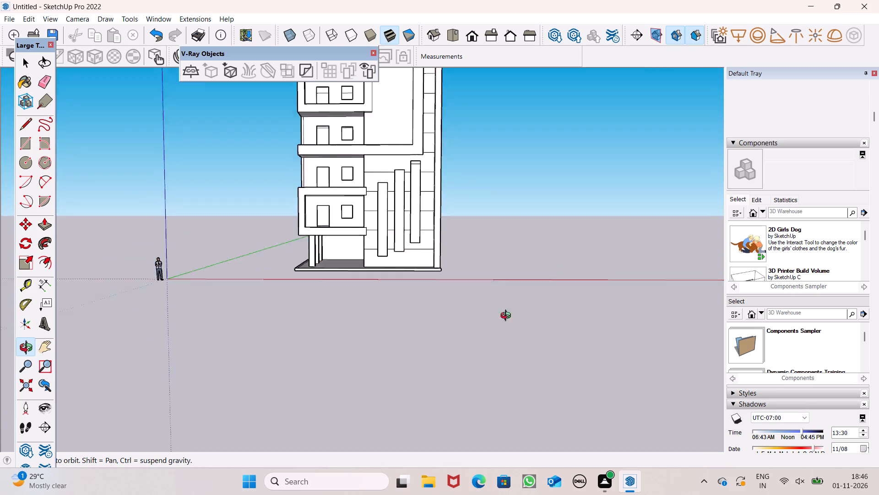
{"action": "middle_click_drag", "start_coordinate": [508, 317], "coordinate": [631, 260]}
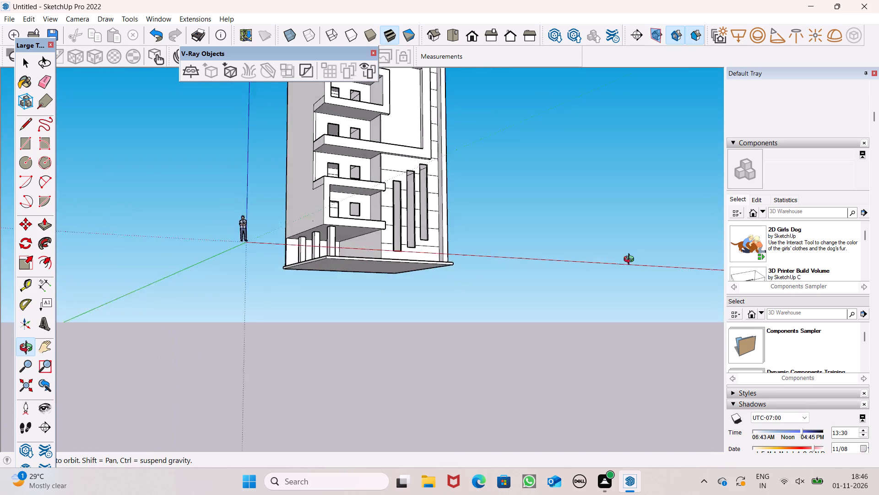
{"action": "middle_click_drag", "start_coordinate": [631, 260], "coordinate": [579, 387]}
{"action": "scroll", "coordinate": [469, 288], "scroll_direction": "down", "scroll_amount": 5}
{"action": "middle_click_drag", "start_coordinate": [502, 286], "coordinate": [409, 220]}
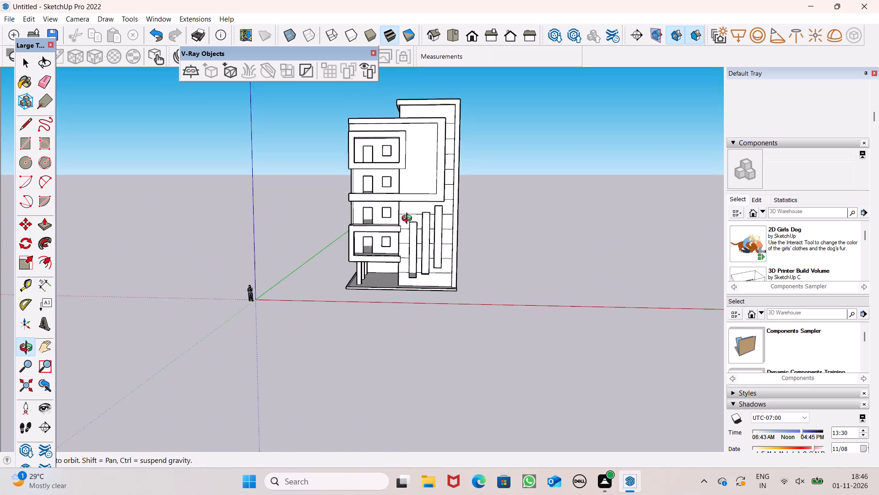
{"action": "middle_click_drag", "start_coordinate": [409, 220], "coordinate": [305, 264]}
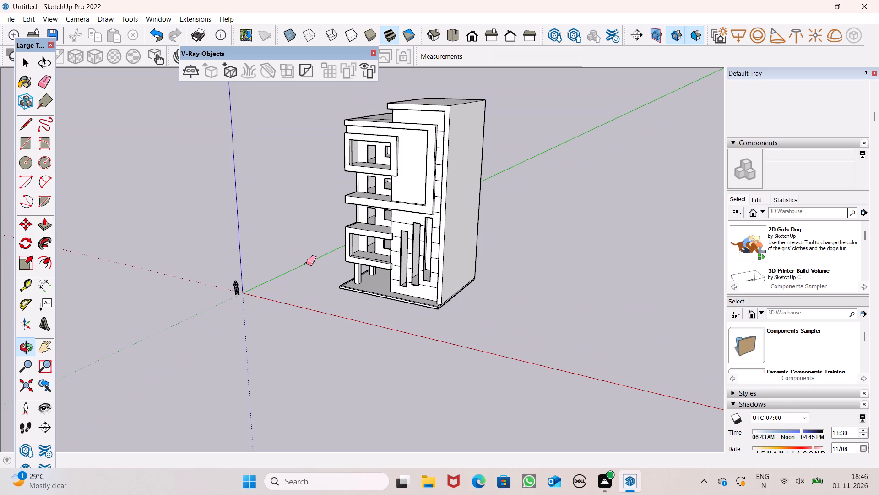
{"action": "middle_click_drag", "start_coordinate": [328, 273], "coordinate": [423, 233]}
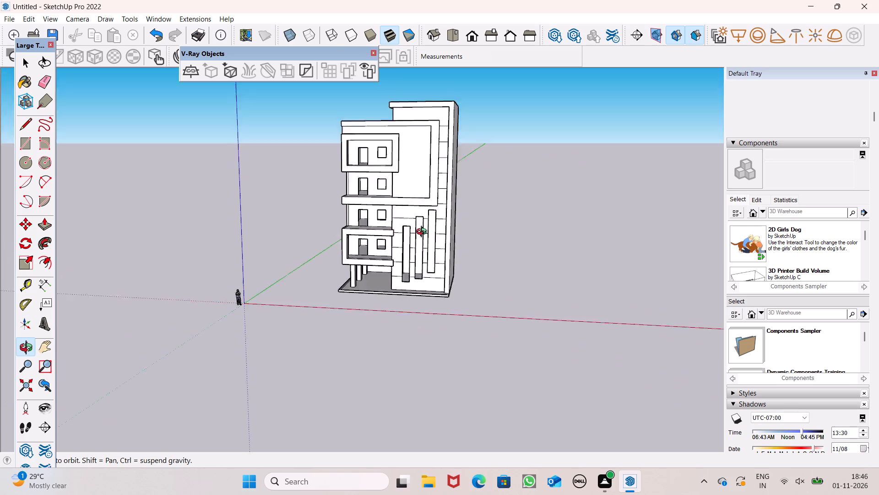
{"action": "middle_click_drag", "start_coordinate": [423, 233], "coordinate": [499, 176]}
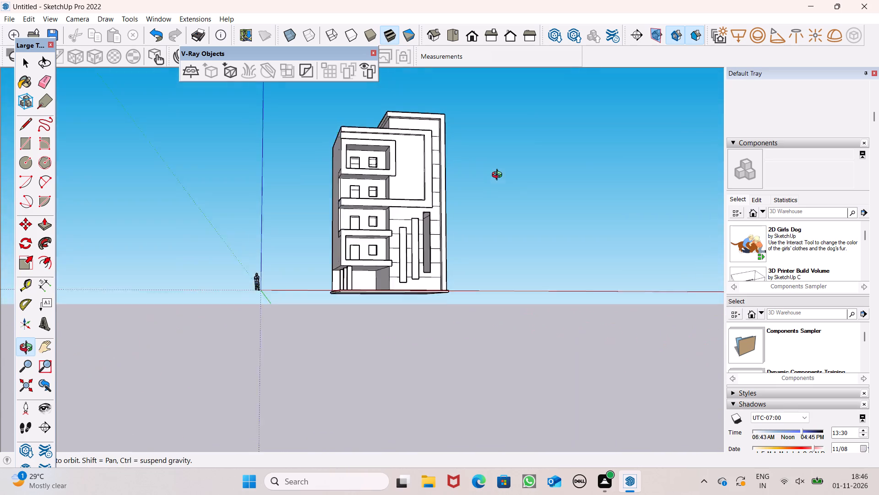
{"action": "middle_click_drag", "start_coordinate": [499, 176], "coordinate": [686, 339]}
{"action": "scroll", "coordinate": [686, 337], "scroll_direction": "up", "scroll_amount": 1}
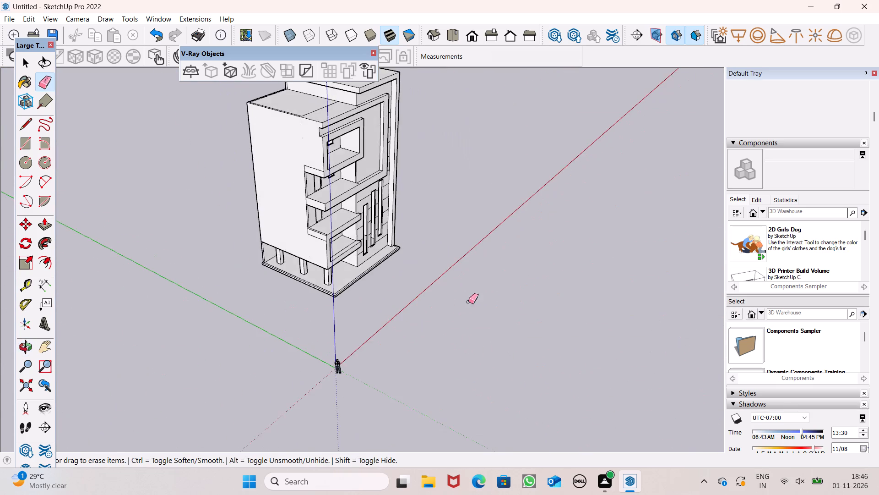
{"action": "scroll", "coordinate": [455, 299], "scroll_direction": "down", "scroll_amount": 3}
Erase the inset line along the side edge of the lower roof and the line crossing the roof that meets it.
{"action": "middle_click_drag", "start_coordinate": [312, 285], "coordinate": [281, 368]}
{"action": "scroll", "coordinate": [287, 376], "scroll_direction": "up", "scroll_amount": 1}
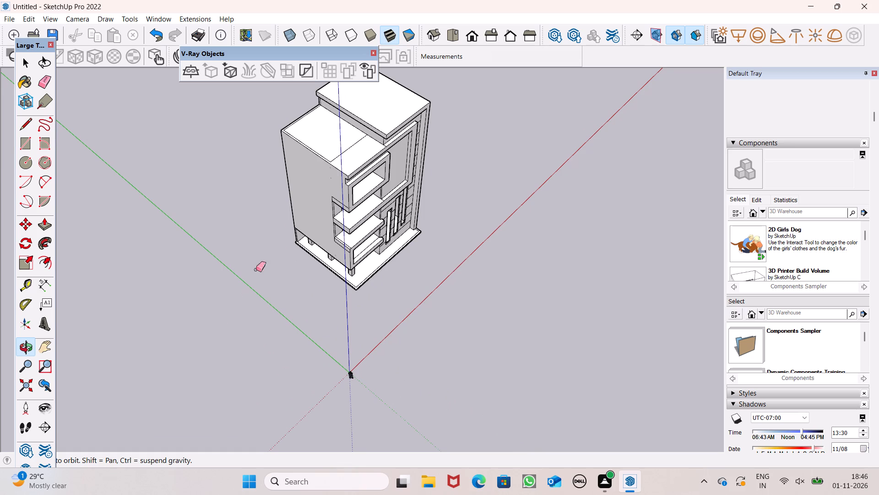
{"action": "middle_click_drag", "start_coordinate": [320, 151], "coordinate": [470, 174]}
{"action": "scroll", "coordinate": [135, 174], "scroll_direction": "up", "scroll_amount": 2}
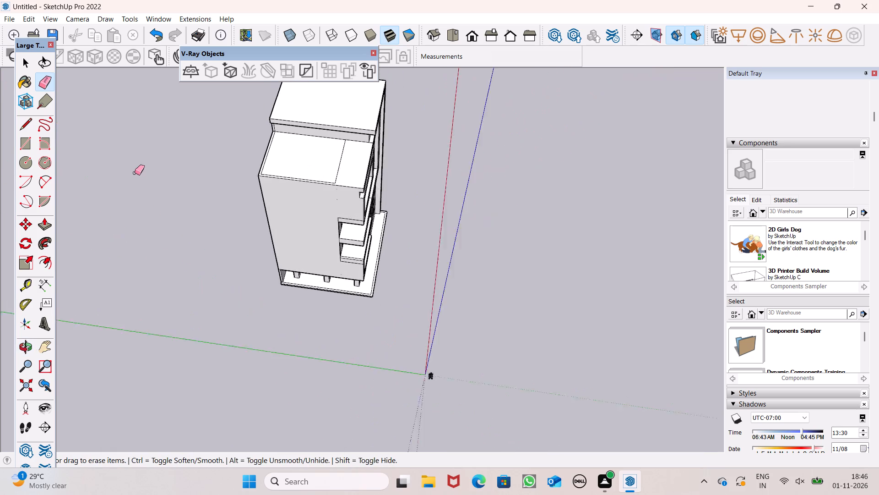
{"action": "scroll", "coordinate": [135, 173], "scroll_direction": "up", "scroll_amount": 6}
{"action": "scroll", "coordinate": [517, 225], "scroll_direction": "up", "scroll_amount": 6}
{"action": "scroll", "coordinate": [365, 138], "scroll_direction": "up", "scroll_amount": 7}
{"action": "middle_click_drag", "start_coordinate": [366, 139], "coordinate": [388, 159]}
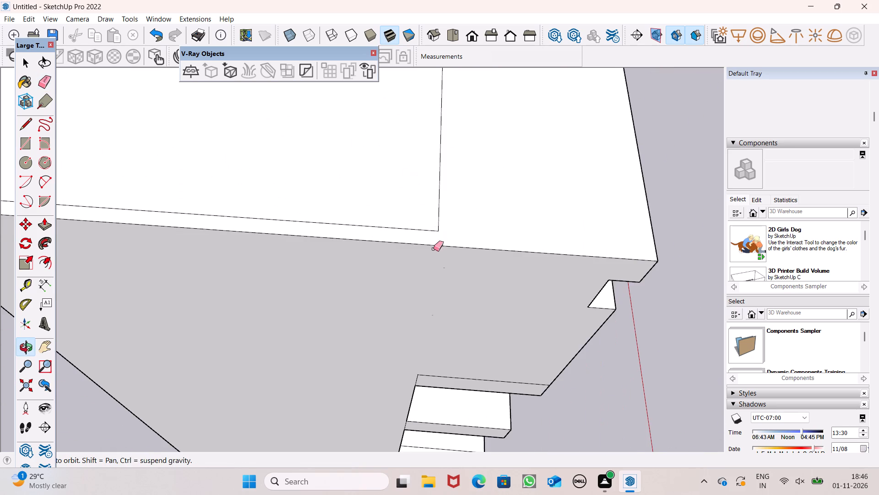
{"action": "left_click_drag", "start_coordinate": [438, 246], "coordinate": [451, 236]}
Erase the inset line along the lower roof's rear edge and the short vertical line on the adjoining upper-storey wall.
{"action": "scroll", "coordinate": [439, 238], "scroll_direction": "down", "scroll_amount": 9}
{"action": "scroll", "coordinate": [398, 269], "scroll_direction": "down", "scroll_amount": 3}
{"action": "scroll", "coordinate": [198, 115], "scroll_direction": "up", "scroll_amount": 7}
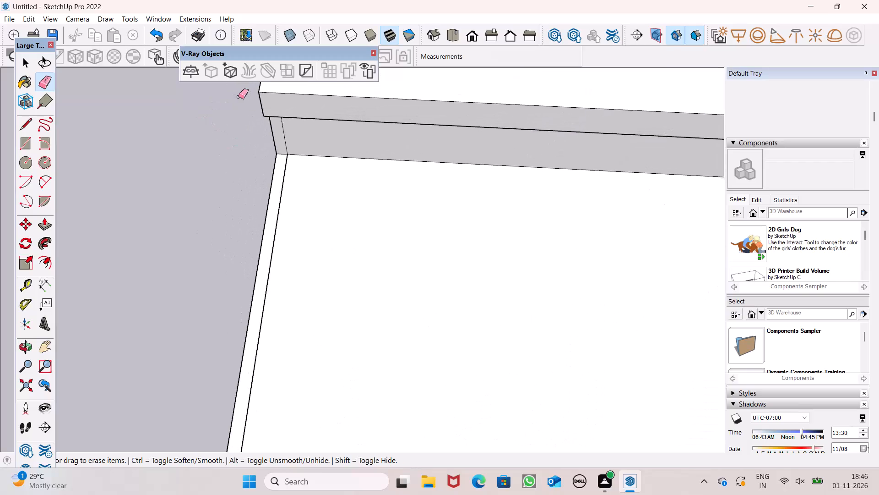
{"action": "scroll", "coordinate": [239, 97], "scroll_direction": "up", "scroll_amount": 1}
{"action": "scroll", "coordinate": [307, 180], "scroll_direction": "up", "scroll_amount": 5}
{"action": "left_click", "coordinate": [283, 163]}
{"action": "left_click_drag", "start_coordinate": [285, 132], "coordinate": [277, 135]}
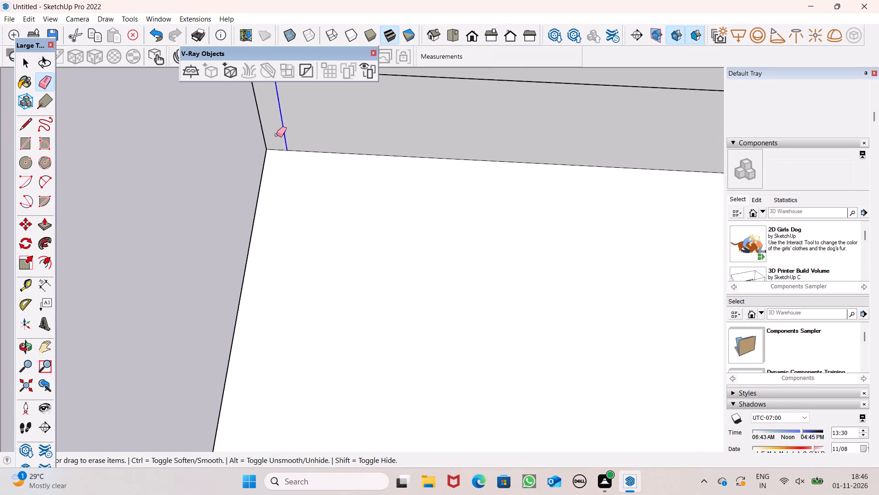
Erase the short leftover line near the outer corner of the roof, just inside its side edge.
{"action": "scroll", "coordinate": [277, 139], "scroll_direction": "down", "scroll_amount": 15}
{"action": "middle_click_drag", "start_coordinate": [426, 269], "coordinate": [371, 240]}
{"action": "scroll", "coordinate": [184, 263], "scroll_direction": "up", "scroll_amount": 6}
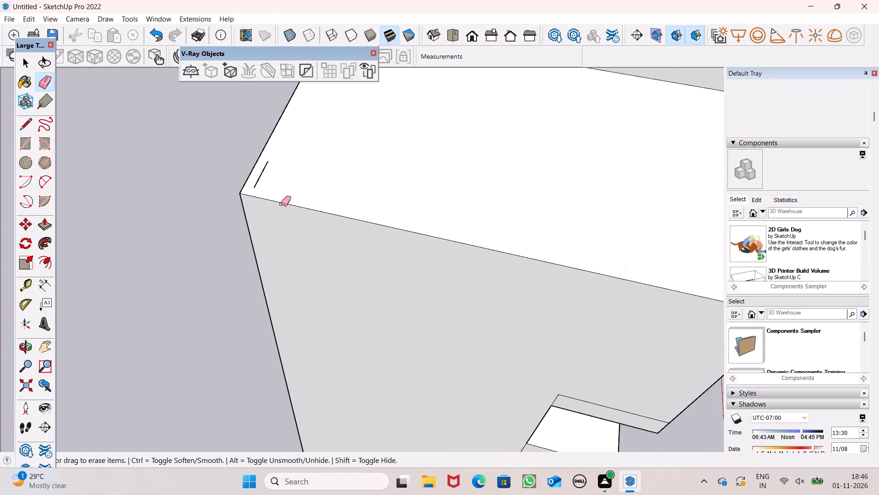
{"action": "scroll", "coordinate": [271, 190], "scroll_direction": "up", "scroll_amount": 5}
{"action": "left_click", "coordinate": [244, 165]}
{"action": "left_click_drag", "start_coordinate": [246, 163], "coordinate": [248, 164]}
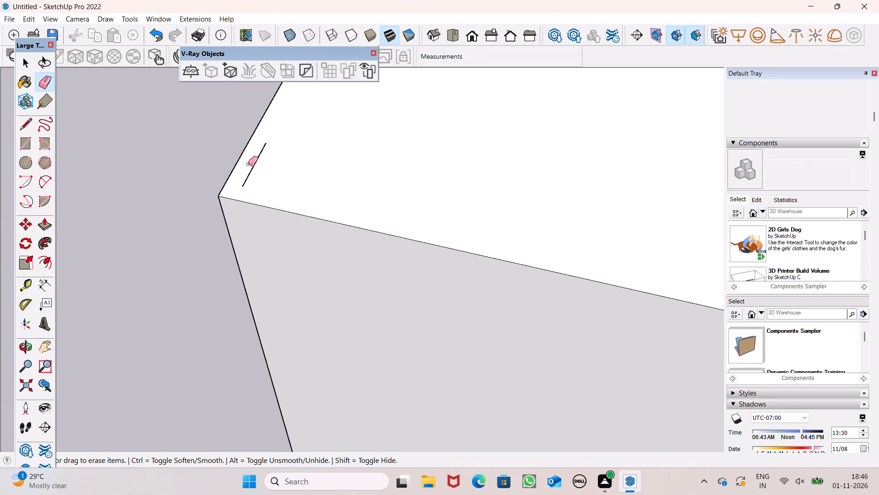
{"action": "left_click_drag", "start_coordinate": [248, 164], "coordinate": [265, 176]}
Erase the three horizontal lines on the interior back wall that shows through the top balcony's doorway.
{"action": "scroll", "coordinate": [139, 148], "scroll_direction": "down", "scroll_amount": 7}
{"action": "middle_click_drag", "start_coordinate": [417, 277], "coordinate": [75, 58]}
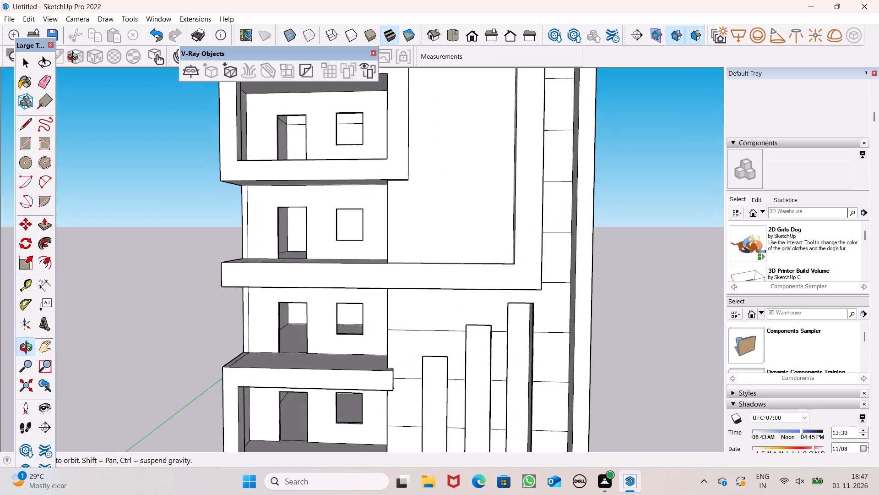
{"action": "middle_click_drag", "start_coordinate": [75, 58], "coordinate": [109, 58]}
{"action": "middle_click_drag", "start_coordinate": [293, 217], "coordinate": [298, 160]}
{"action": "scroll", "coordinate": [298, 160], "scroll_direction": "up", "scroll_amount": 1}
{"action": "scroll", "coordinate": [282, 240], "scroll_direction": "down", "scroll_amount": 5}
{"action": "scroll", "coordinate": [283, 149], "scroll_direction": "up", "scroll_amount": 2}
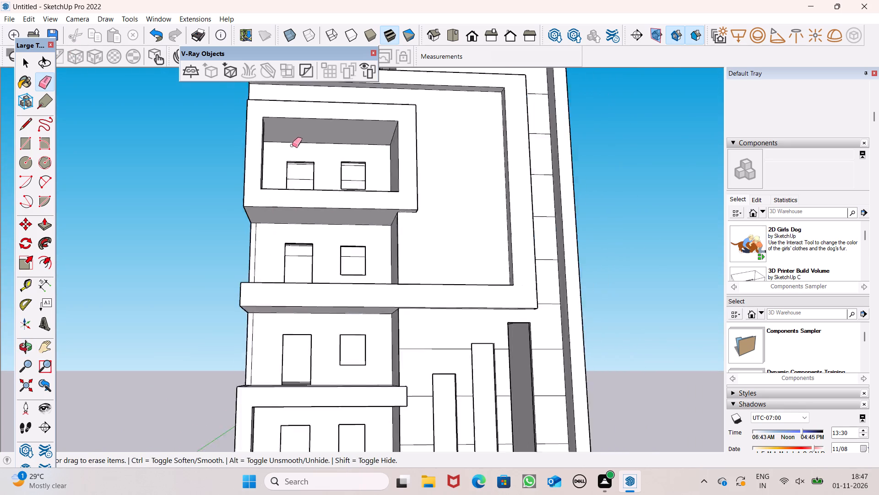
{"action": "scroll", "coordinate": [292, 145], "scroll_direction": "up", "scroll_amount": 5}
{"action": "scroll", "coordinate": [309, 221], "scroll_direction": "up", "scroll_amount": 8}
{"action": "scroll", "coordinate": [304, 173], "scroll_direction": "up", "scroll_amount": 3}
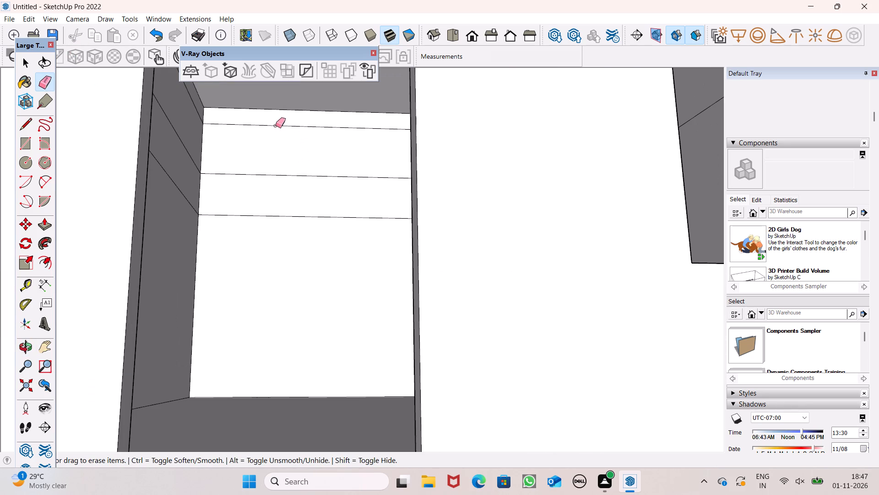
{"action": "left_click_drag", "start_coordinate": [276, 117], "coordinate": [275, 229]}
Erase the three lines across the interior wall that shows through the window beside the top balcony's doorway.
{"action": "middle_click_drag", "start_coordinate": [309, 248], "coordinate": [220, 200]}
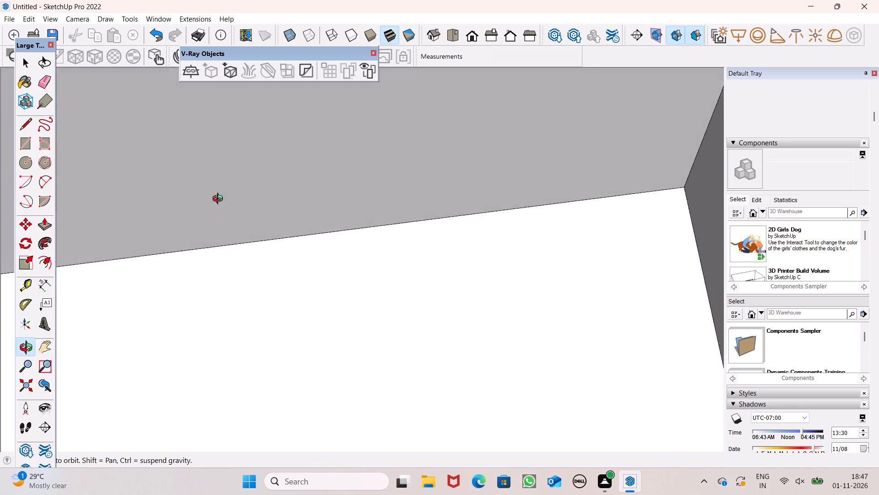
{"action": "middle_click_drag", "start_coordinate": [220, 200], "coordinate": [266, 251]}
{"action": "middle_click_drag", "start_coordinate": [394, 257], "coordinate": [351, 277]}
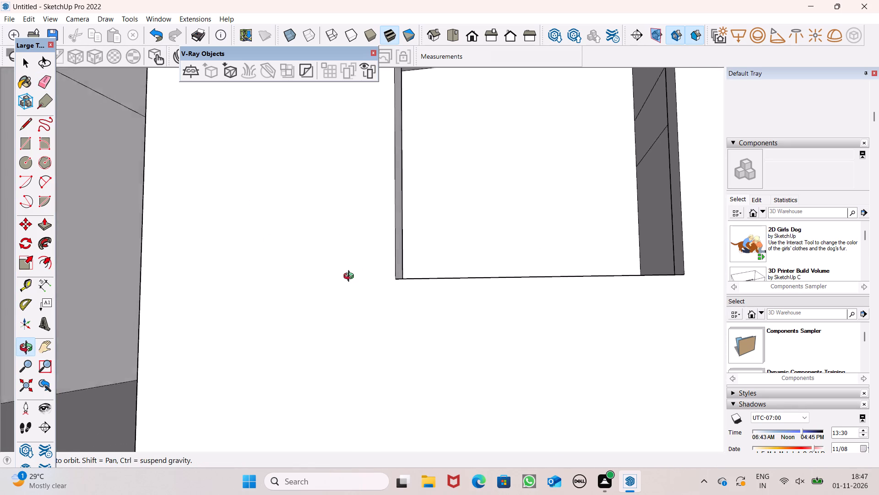
{"action": "middle_click_drag", "start_coordinate": [351, 277], "coordinate": [183, 244]}
{"action": "left_click_drag", "start_coordinate": [456, 137], "coordinate": [454, 159]}
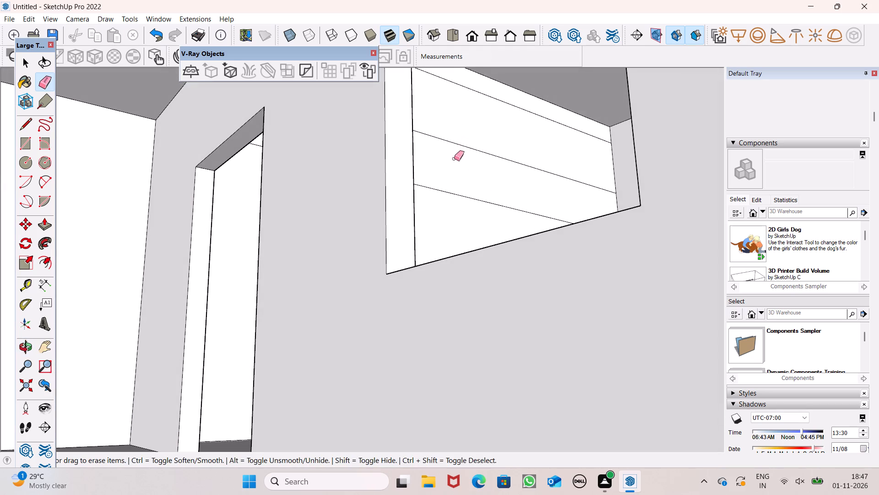
{"action": "left_click_drag", "start_coordinate": [454, 159], "coordinate": [454, 159]}
{"action": "left_click_drag", "start_coordinate": [457, 179], "coordinate": [459, 184]}
{"action": "left_click", "coordinate": [465, 88]}
Erase the leftover lines running along the interior side wall seen through the top balcony's window.
{"action": "scroll", "coordinate": [441, 246], "scroll_direction": "up", "scroll_amount": 1}
{"action": "middle_click_drag", "start_coordinate": [446, 254], "coordinate": [546, 279]}
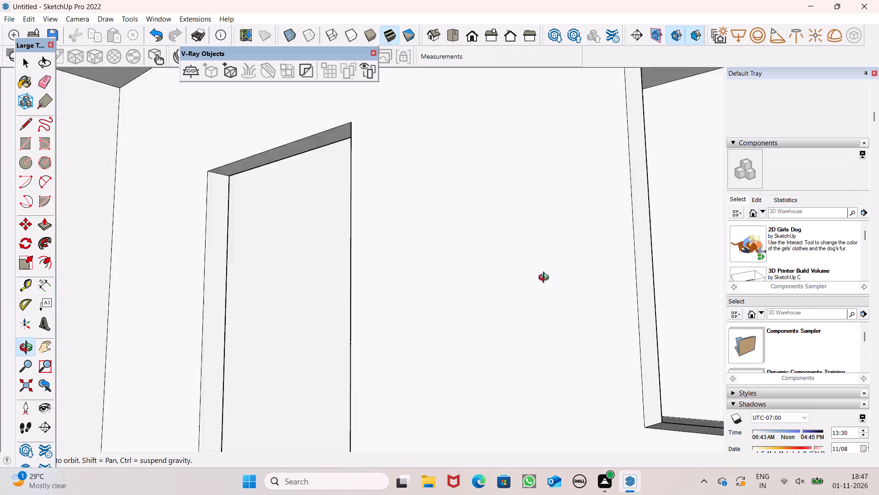
{"action": "middle_click_drag", "start_coordinate": [546, 279], "coordinate": [684, 236]}
{"action": "scroll", "coordinate": [285, 170], "scroll_direction": "down", "scroll_amount": 4}
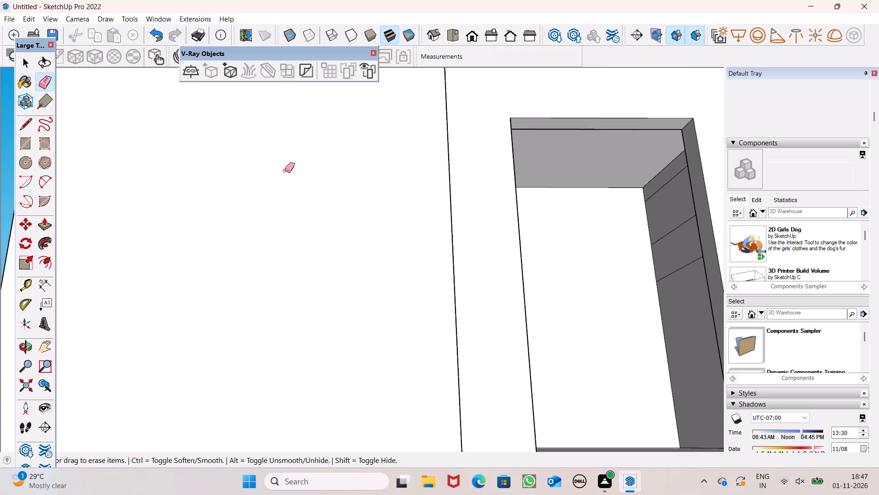
{"action": "scroll", "coordinate": [285, 170], "scroll_direction": "down", "scroll_amount": 2}
{"action": "middle_click_drag", "start_coordinate": [427, 291], "coordinate": [455, 296]}
{"action": "scroll", "coordinate": [216, 194], "scroll_direction": "down", "scroll_amount": 10}
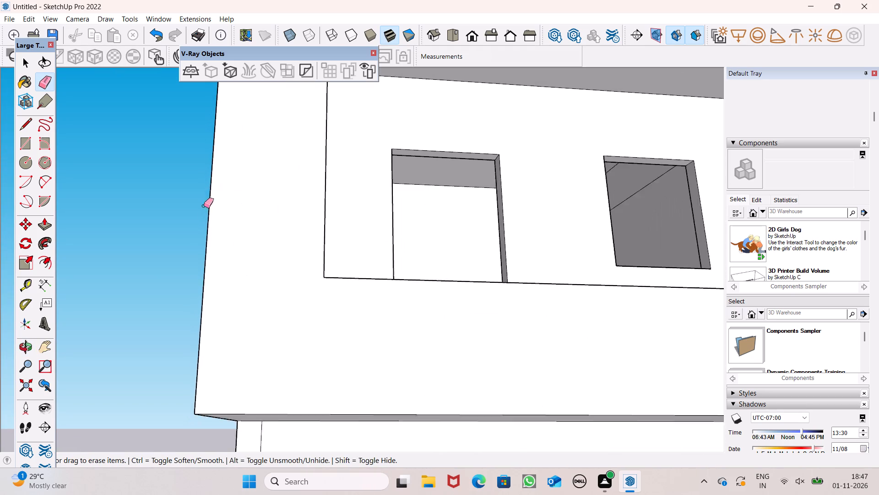
{"action": "scroll", "coordinate": [204, 206], "scroll_direction": "down", "scroll_amount": 1}
{"action": "middle_click_drag", "start_coordinate": [408, 313], "coordinate": [490, 343]}
{"action": "scroll", "coordinate": [474, 276], "scroll_direction": "up", "scroll_amount": 9}
{"action": "middle_click_drag", "start_coordinate": [473, 277], "coordinate": [331, 264]}
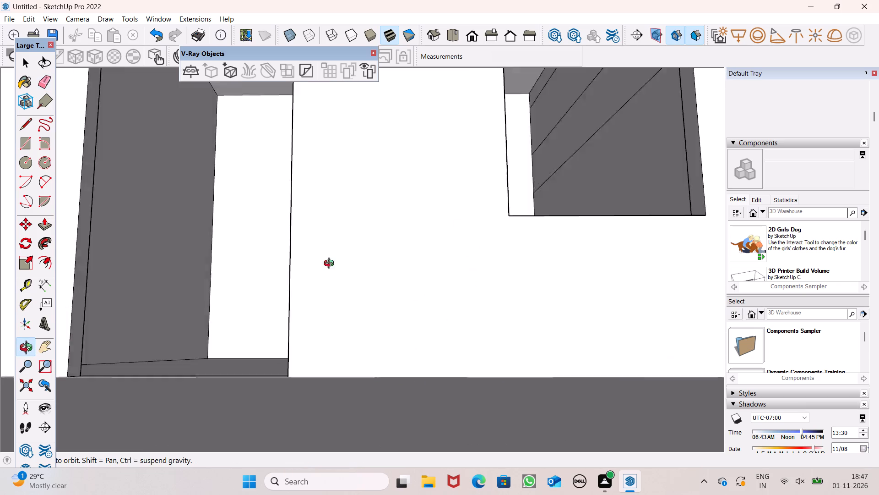
{"action": "middle_click_drag", "start_coordinate": [331, 264], "coordinate": [362, 266]}
{"action": "left_click", "coordinate": [558, 137]}
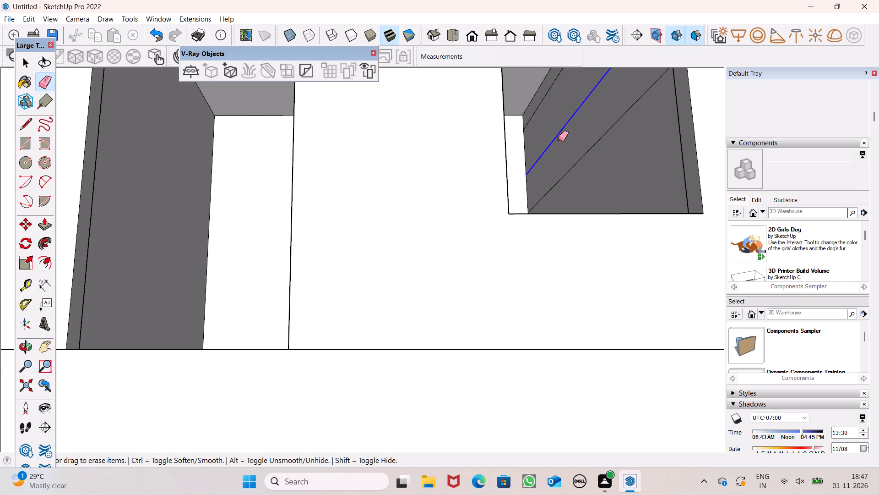
{"action": "left_click_drag", "start_coordinate": [579, 159], "coordinate": [585, 160]}
Examine the door and window openings on the storey below the top balcony for leftover interior lines.
{"action": "scroll", "coordinate": [578, 168], "scroll_direction": "down", "scroll_amount": 6}
{"action": "middle_click_drag", "start_coordinate": [579, 174], "coordinate": [625, 162]}
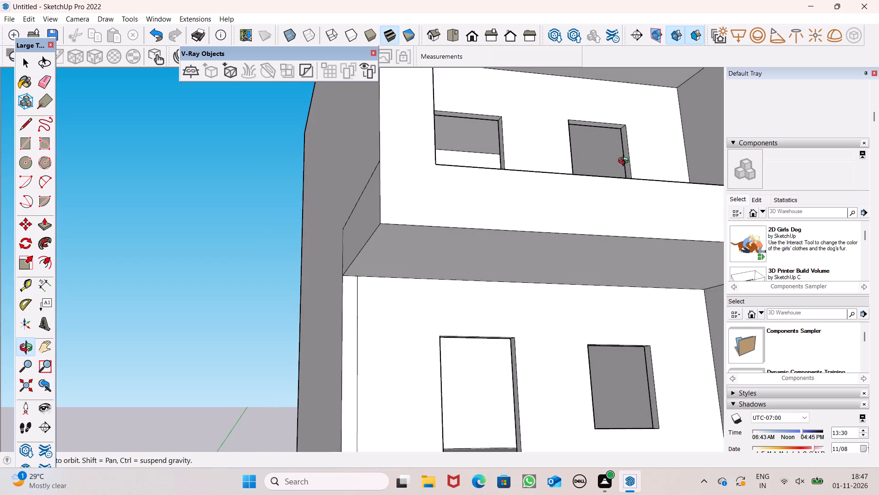
{"action": "middle_click_drag", "start_coordinate": [625, 162], "coordinate": [587, 183]}
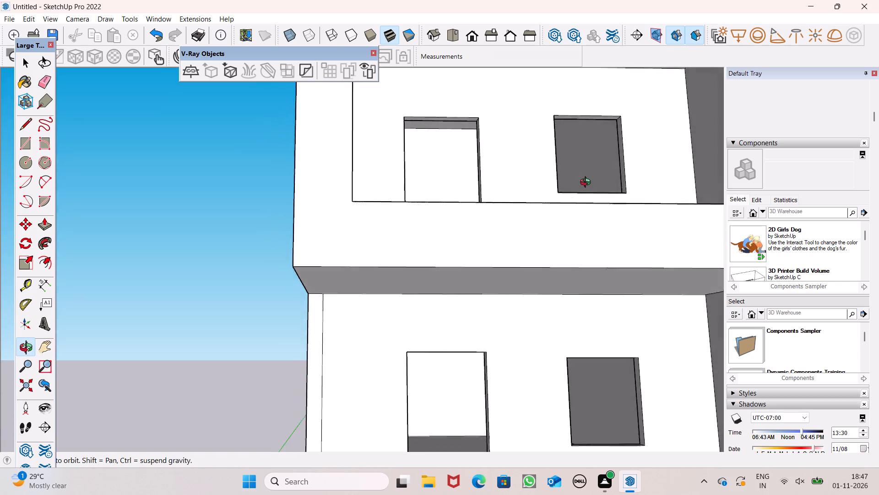
{"action": "middle_click_drag", "start_coordinate": [587, 183], "coordinate": [627, 224]}
{"action": "scroll", "coordinate": [646, 193], "scroll_direction": "up", "scroll_amount": 8}
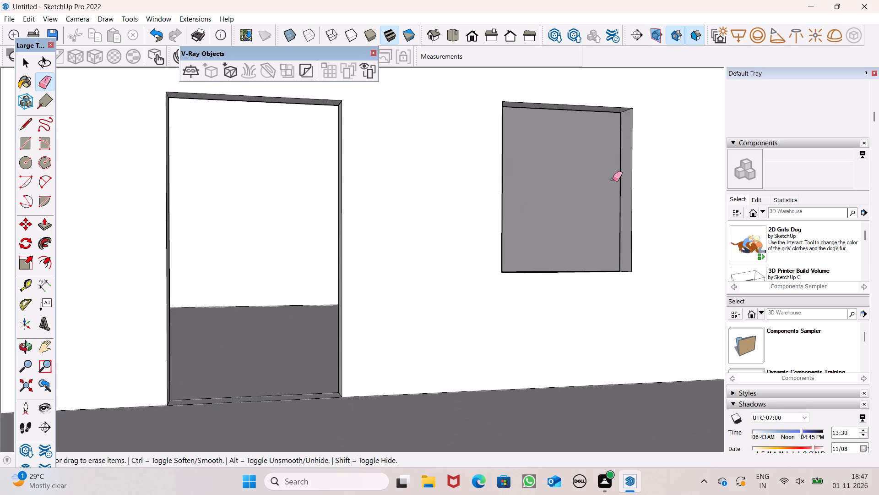
{"action": "scroll", "coordinate": [600, 169], "scroll_direction": "up", "scroll_amount": 8}
{"action": "scroll", "coordinate": [588, 147], "scroll_direction": "down", "scroll_amount": 5}
{"action": "middle_click_drag", "start_coordinate": [610, 192], "coordinate": [723, 195]}
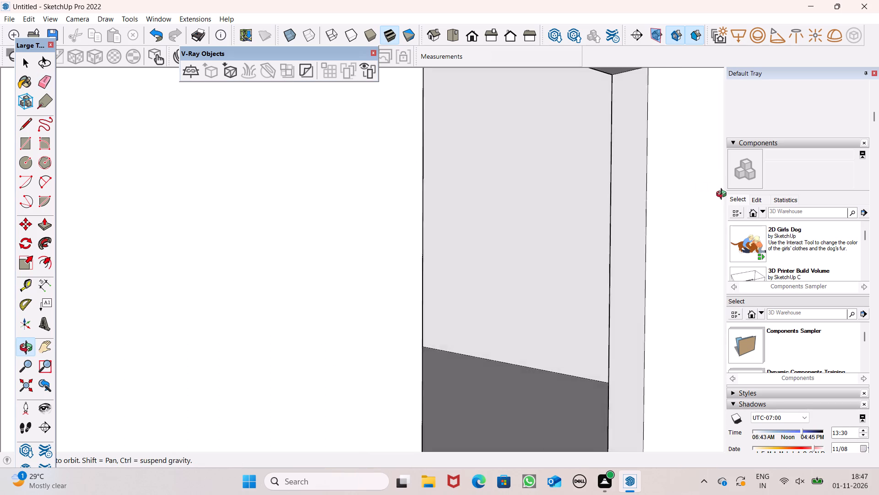
{"action": "middle_click_drag", "start_coordinate": [723, 195], "coordinate": [724, 184]}
{"action": "scroll", "coordinate": [581, 206], "scroll_direction": "down", "scroll_amount": 3}
{"action": "middle_click_drag", "start_coordinate": [600, 228], "coordinate": [529, 235]}
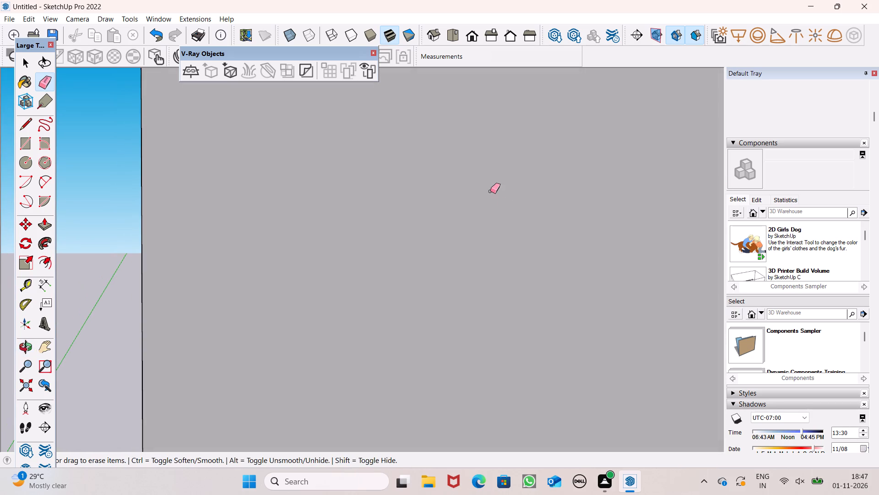
{"action": "scroll", "coordinate": [399, 218], "scroll_direction": "down", "scroll_amount": 5}
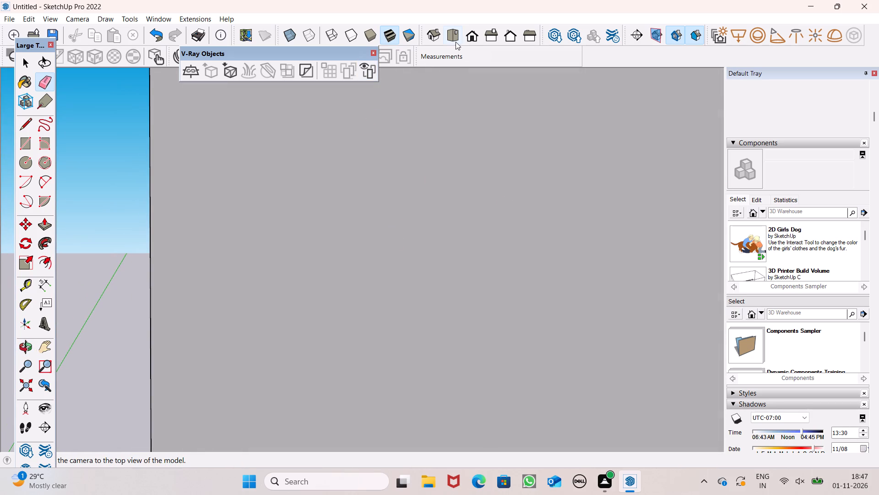
Erase the remaining line on the interior side wall seen through the top balcony's window.
{"action": "left_click", "coordinate": [468, 37]}
{"action": "scroll", "coordinate": [437, 211], "scroll_direction": "down", "scroll_amount": 5}
{"action": "scroll", "coordinate": [390, 224], "scroll_direction": "down", "scroll_amount": 5}
{"action": "scroll", "coordinate": [350, 214], "scroll_direction": "down", "scroll_amount": 6}
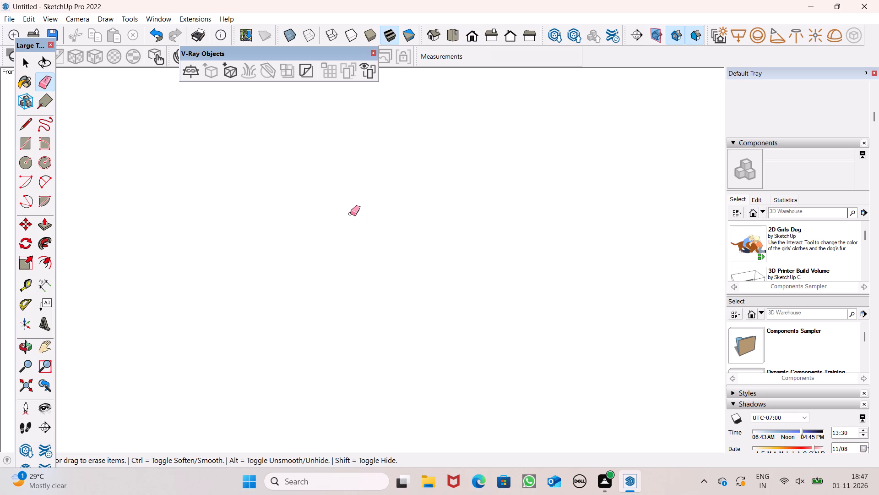
{"action": "scroll", "coordinate": [350, 214], "scroll_direction": "down", "scroll_amount": 11}
{"action": "scroll", "coordinate": [339, 249], "scroll_direction": "down", "scroll_amount": 10}
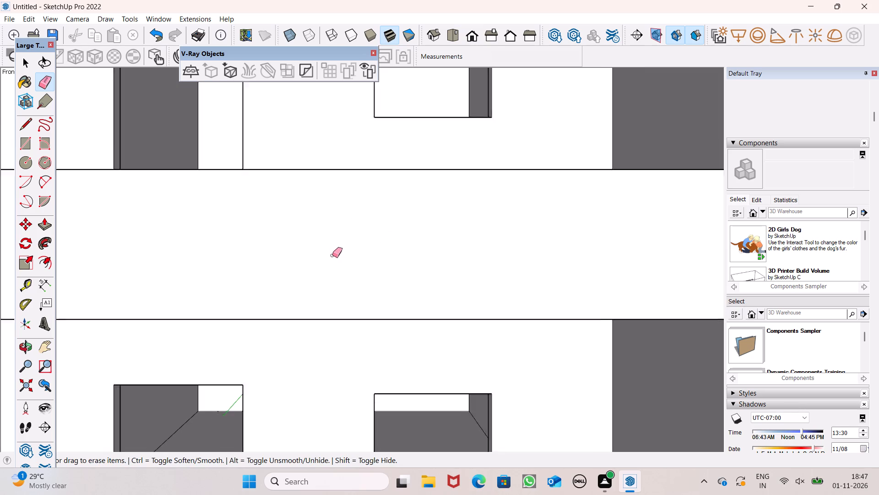
{"action": "scroll", "coordinate": [332, 255], "scroll_direction": "down", "scroll_amount": 16}
{"action": "middle_click_drag", "start_coordinate": [356, 301], "coordinate": [431, 228]}
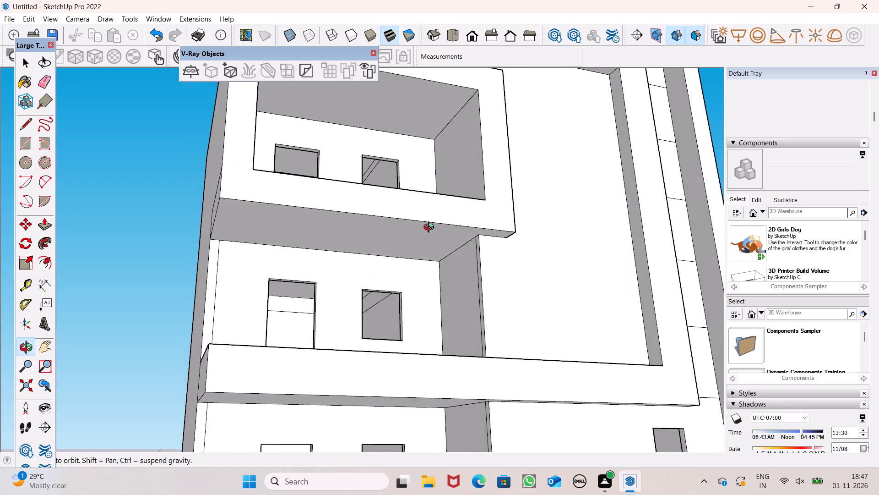
{"action": "middle_click_drag", "start_coordinate": [431, 228], "coordinate": [435, 214]}
{"action": "scroll", "coordinate": [433, 221], "scroll_direction": "up", "scroll_amount": 1}
{"action": "scroll", "coordinate": [407, 189], "scroll_direction": "up", "scroll_amount": 8}
{"action": "middle_click_drag", "start_coordinate": [362, 191], "coordinate": [353, 193]}
{"action": "scroll", "coordinate": [333, 230], "scroll_direction": "up", "scroll_amount": 1}
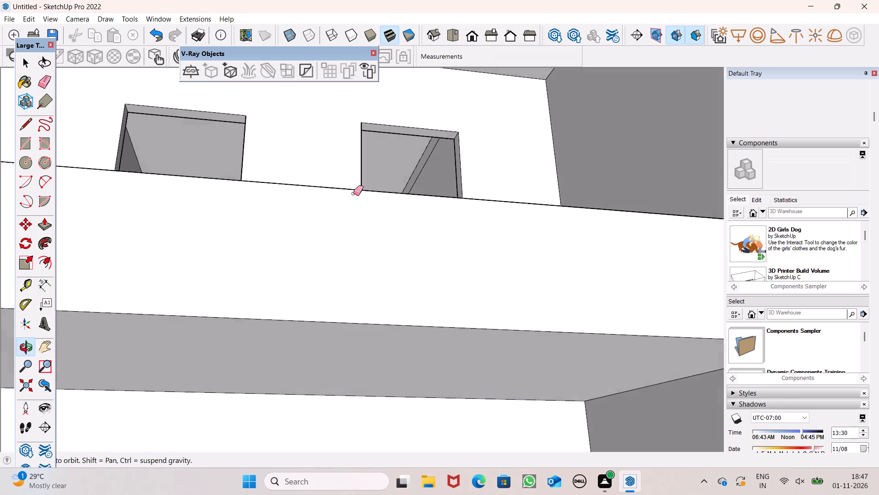
{"action": "middle_click_drag", "start_coordinate": [353, 193], "coordinate": [347, 193]}
{"action": "scroll", "coordinate": [431, 176], "scroll_direction": "up", "scroll_amount": 8}
{"action": "left_click", "coordinate": [392, 139]}
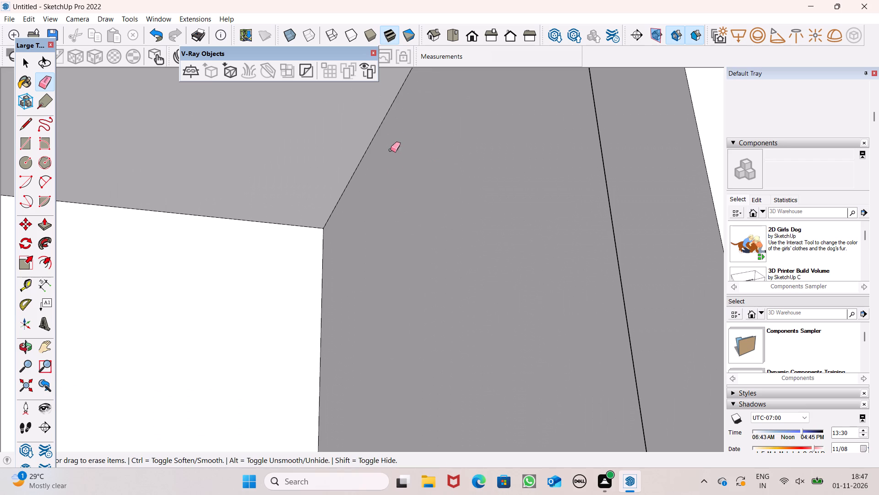
Examine the whole building from the front and above, checking its balconies, slotted facade and roofs.
{"action": "scroll", "coordinate": [396, 207], "scroll_direction": "down", "scroll_amount": 8}
{"action": "middle_click_drag", "start_coordinate": [436, 260], "coordinate": [643, 341]}
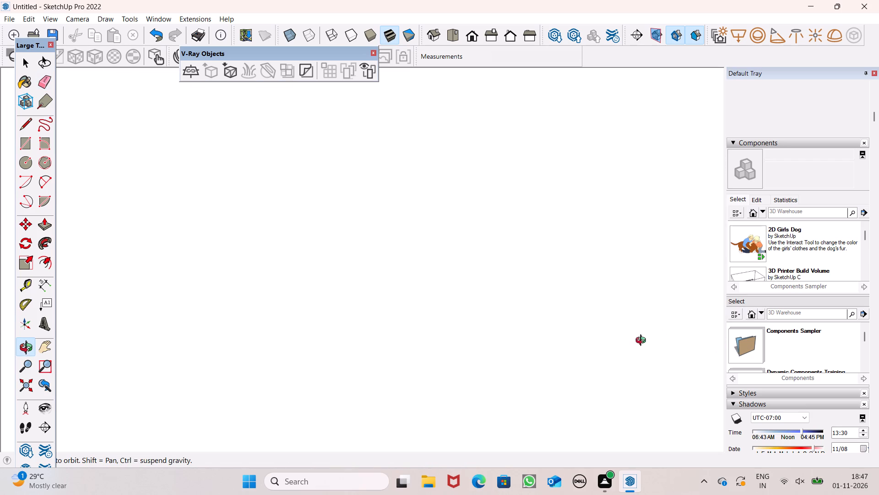
{"action": "middle_click_drag", "start_coordinate": [643, 341], "coordinate": [505, 383]}
{"action": "scroll", "coordinate": [402, 249], "scroll_direction": "down", "scroll_amount": 6}
{"action": "scroll", "coordinate": [401, 250], "scroll_direction": "up", "scroll_amount": 1}
{"action": "scroll", "coordinate": [401, 250], "scroll_direction": "down", "scroll_amount": 5}
{"action": "middle_click_drag", "start_coordinate": [428, 268], "coordinate": [346, 301]}
{"action": "scroll", "coordinate": [346, 296], "scroll_direction": "up", "scroll_amount": 1}
{"action": "scroll", "coordinate": [390, 198], "scroll_direction": "down", "scroll_amount": 6}
{"action": "scroll", "coordinate": [221, 174], "scroll_direction": "down", "scroll_amount": 4}
{"action": "middle_click_drag", "start_coordinate": [312, 269], "coordinate": [247, 287]}
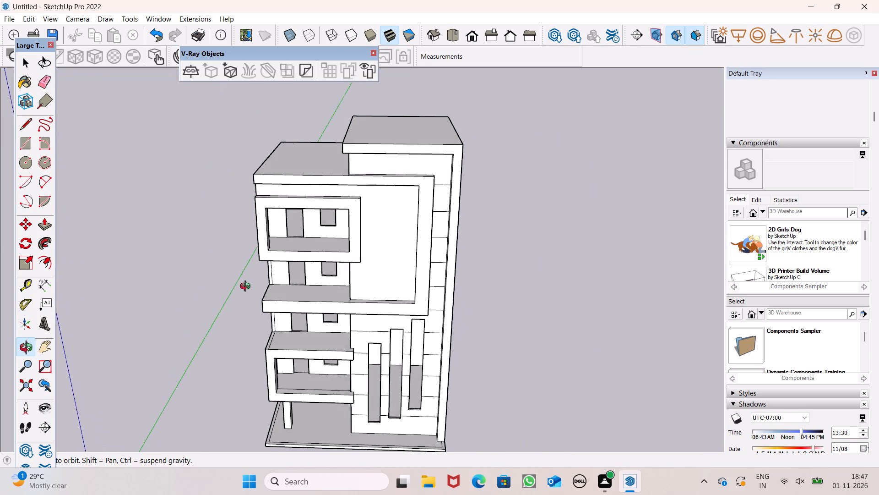
{"action": "middle_click_drag", "start_coordinate": [247, 287], "coordinate": [289, 331]}
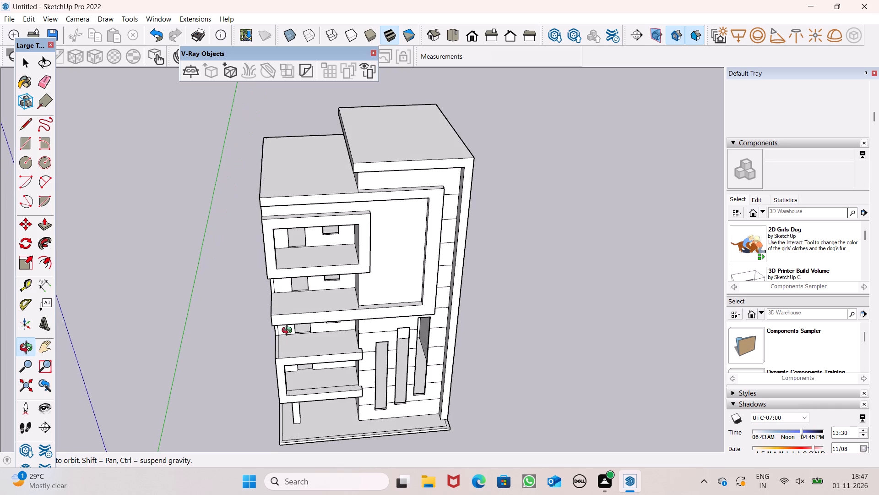
{"action": "middle_click_drag", "start_coordinate": [289, 331], "coordinate": [278, 325]}
{"action": "middle_click", "coordinate": [275, 327]}
{"action": "middle_click_drag", "start_coordinate": [275, 329], "coordinate": [272, 332]}
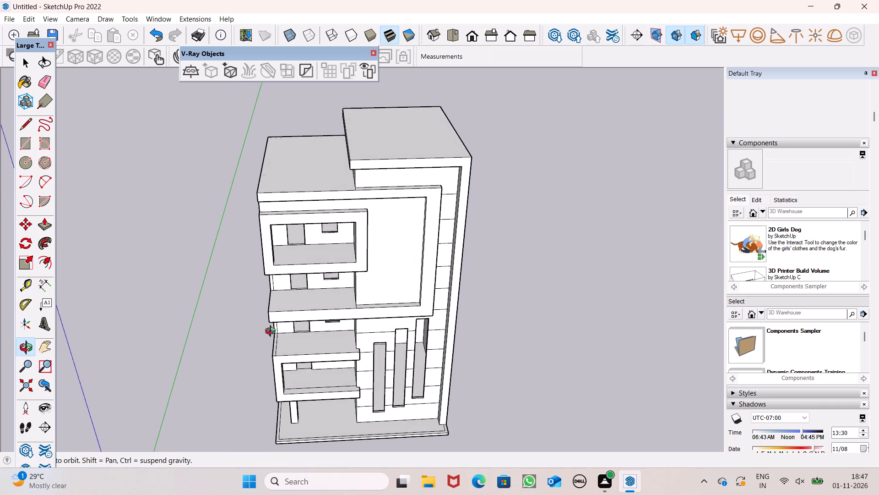
{"action": "middle_click_drag", "start_coordinate": [272, 332], "coordinate": [262, 348]}
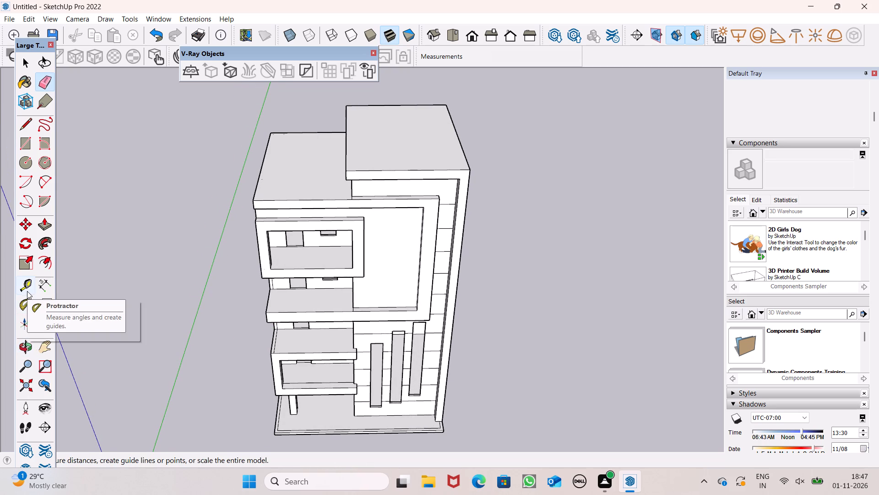
Place a guide line on the top balcony's floor, parallel to its front edge and about 1' 1" behind it.
{"action": "left_click", "coordinate": [27, 291]}
{"action": "scroll", "coordinate": [252, 286], "scroll_direction": "up", "scroll_amount": 5}
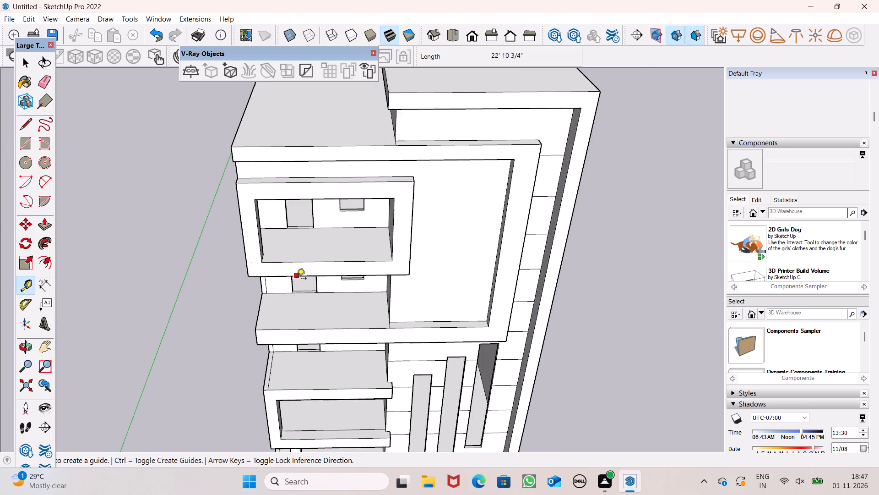
{"action": "middle_click_drag", "start_coordinate": [368, 245], "coordinate": [359, 292]}
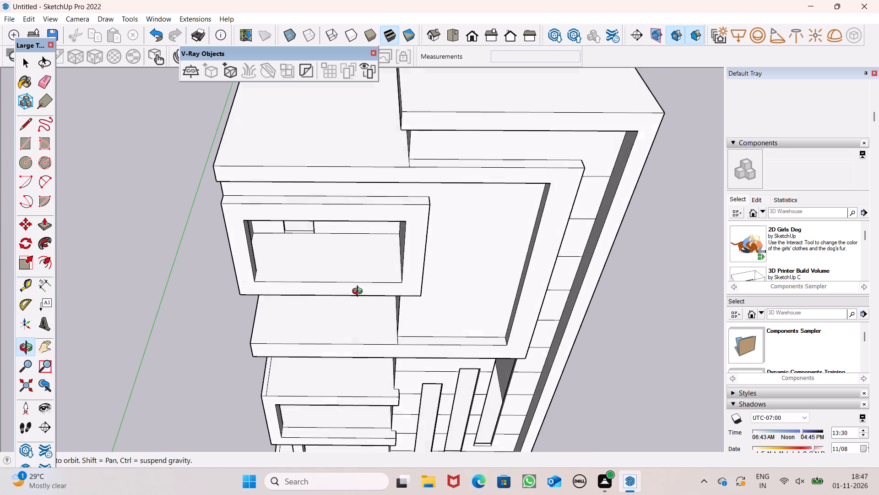
{"action": "middle_click_drag", "start_coordinate": [359, 292], "coordinate": [353, 326]}
{"action": "scroll", "coordinate": [277, 299], "scroll_direction": "up", "scroll_amount": 8}
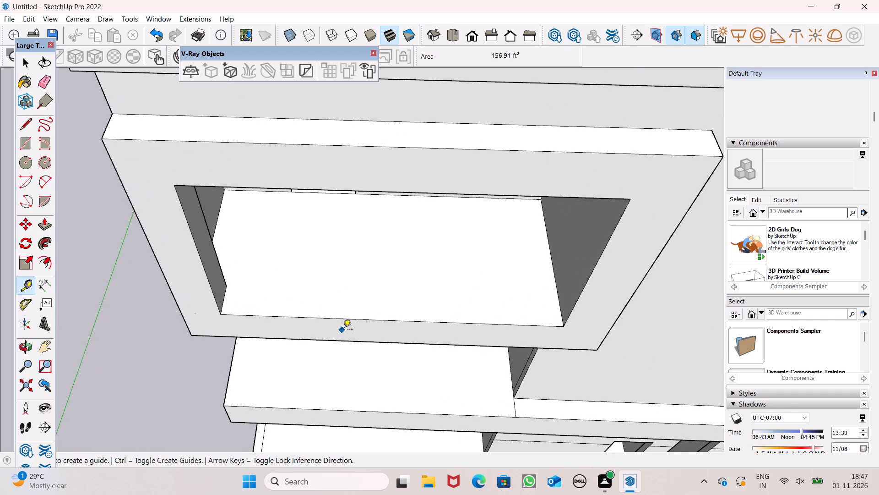
{"action": "scroll", "coordinate": [369, 306], "scroll_direction": "up", "scroll_amount": 4}
{"action": "left_click", "coordinate": [353, 324]}
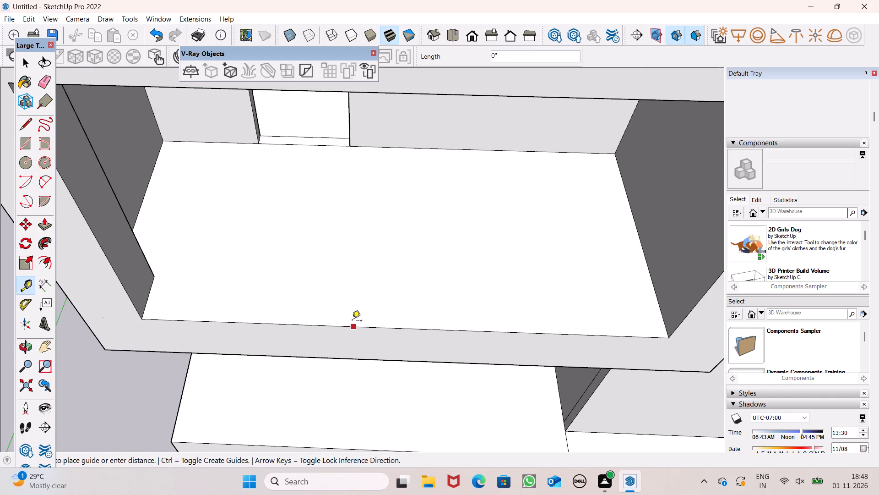
{"action": "scroll", "coordinate": [352, 302], "scroll_direction": "up", "scroll_amount": 1}
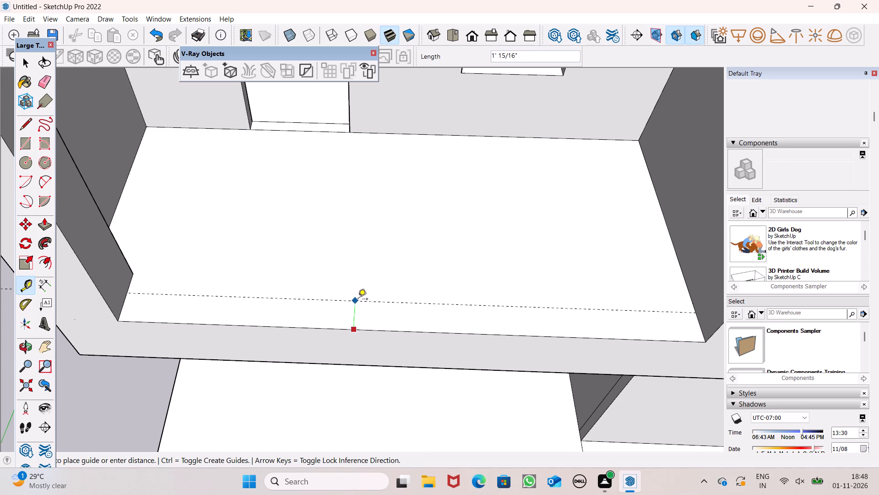
{"action": "left_click", "coordinate": [358, 301]}
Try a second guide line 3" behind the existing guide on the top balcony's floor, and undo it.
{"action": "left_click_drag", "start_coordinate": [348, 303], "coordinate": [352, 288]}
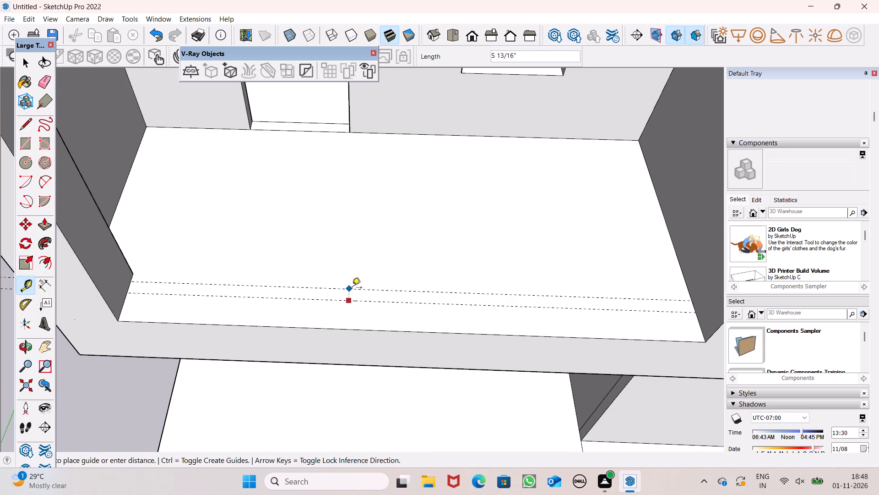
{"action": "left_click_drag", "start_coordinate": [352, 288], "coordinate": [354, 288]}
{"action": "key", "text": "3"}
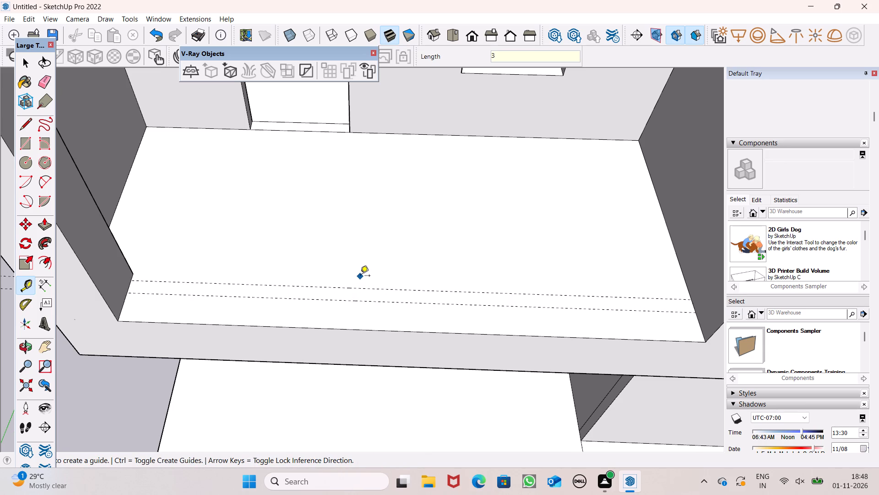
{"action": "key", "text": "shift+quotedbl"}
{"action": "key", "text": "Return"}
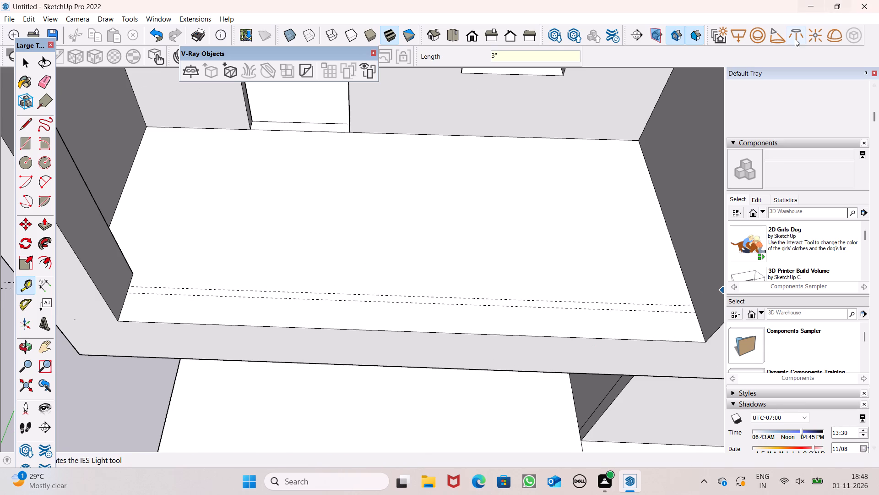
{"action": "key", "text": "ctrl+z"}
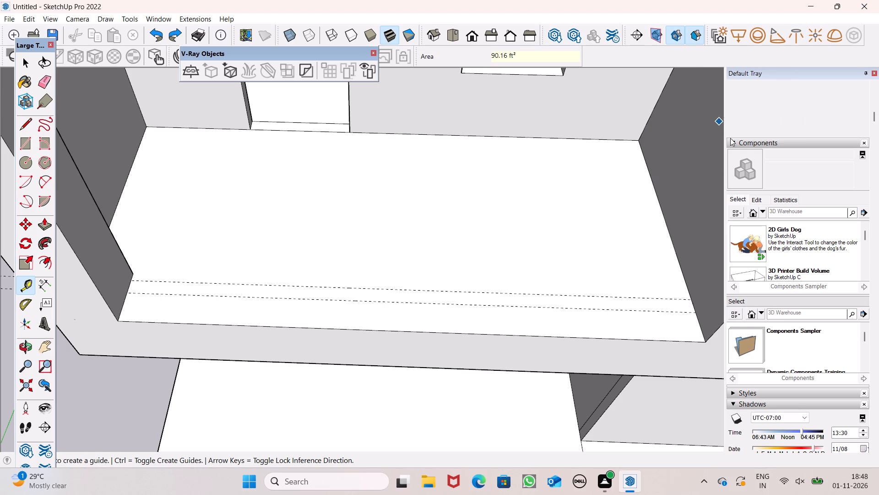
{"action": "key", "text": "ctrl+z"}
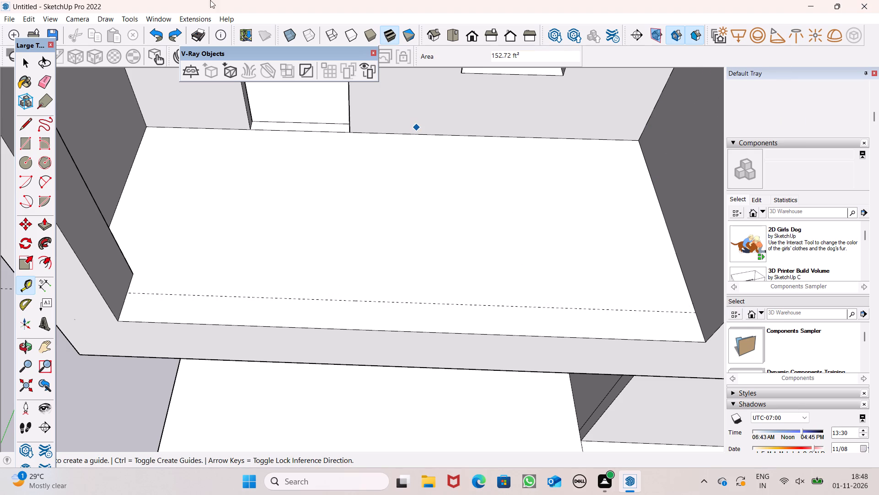
Place a second guide line 2" behind the existing guide on the top balcony's floor.
{"action": "middle_click_drag", "start_coordinate": [341, 283], "coordinate": [340, 309]}
{"action": "middle_click_drag", "start_coordinate": [382, 363], "coordinate": [389, 337]}
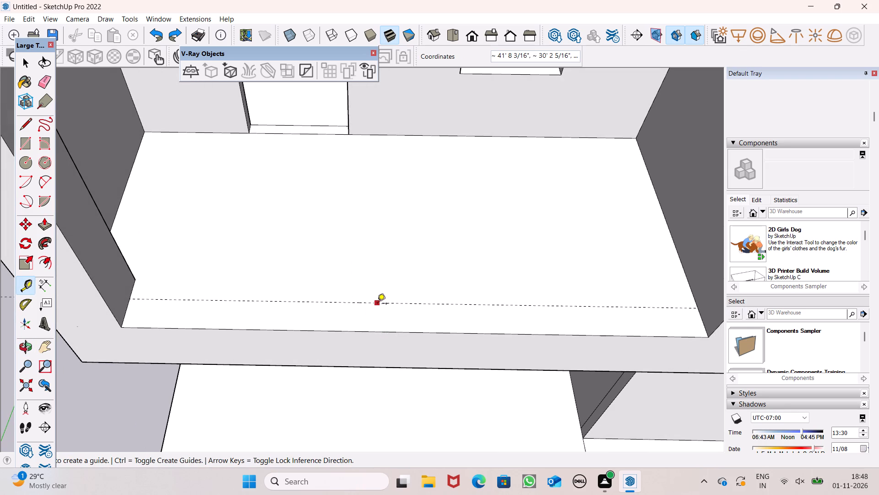
{"action": "left_click", "coordinate": [375, 305]}
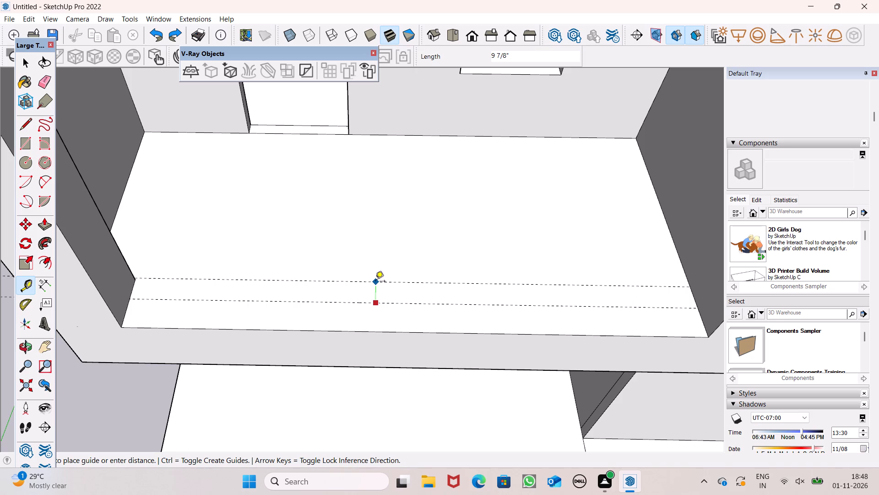
{"action": "key", "text": "2"}
{"action": "key", "text": "shift+quotedbl"}
{"action": "key", "text": "Return"}
{"action": "key", "text": "space"}
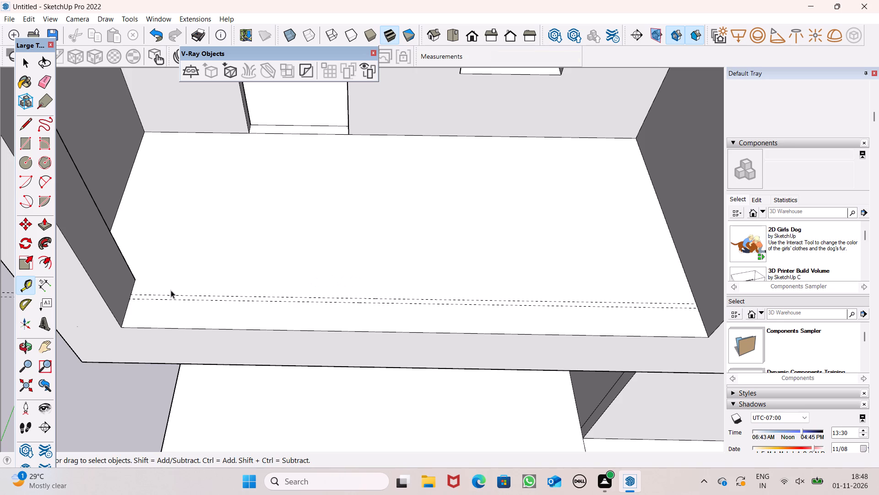
Draw a rectangle between the two guides across the top balcony's floor, 2" deep and about 18' 3" long, reaching both side walls.
{"action": "scroll", "coordinate": [230, 253], "scroll_direction": "down", "scroll_amount": 2}
{"action": "left_click", "coordinate": [29, 151]}
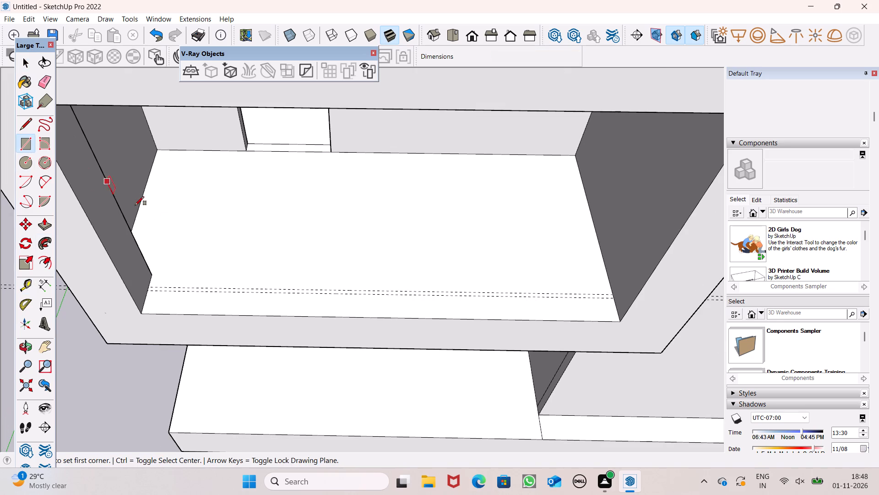
{"action": "scroll", "coordinate": [145, 310], "scroll_direction": "up", "scroll_amount": 5}
{"action": "left_click", "coordinate": [150, 273]}
{"action": "scroll", "coordinate": [238, 293], "scroll_direction": "down", "scroll_amount": 2}
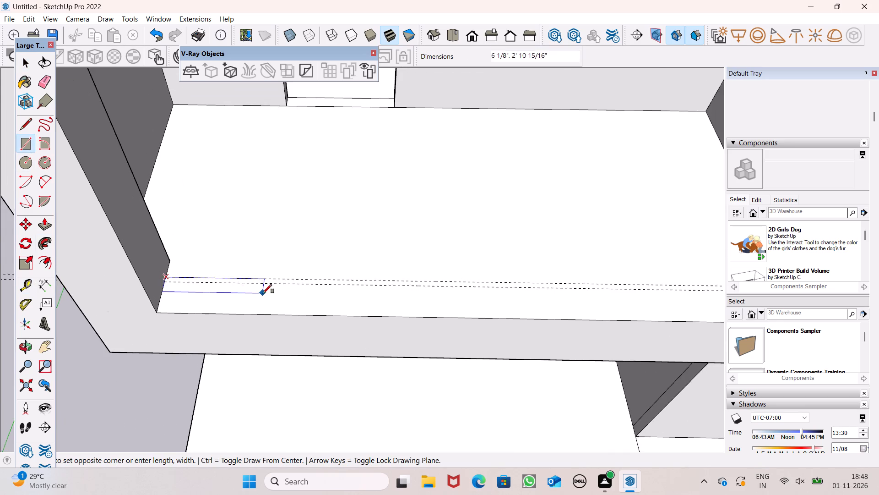
{"action": "scroll", "coordinate": [263, 293], "scroll_direction": "down", "scroll_amount": 2}
{"action": "scroll", "coordinate": [437, 295], "scroll_direction": "down", "scroll_amount": 1}
{"action": "scroll", "coordinate": [650, 279], "scroll_direction": "up", "scroll_amount": 6}
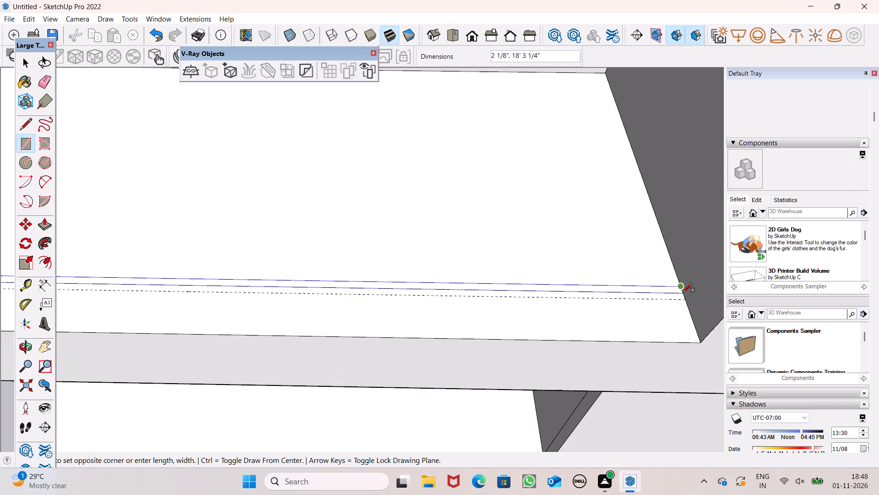
{"action": "scroll", "coordinate": [705, 299], "scroll_direction": "up", "scroll_amount": 1}
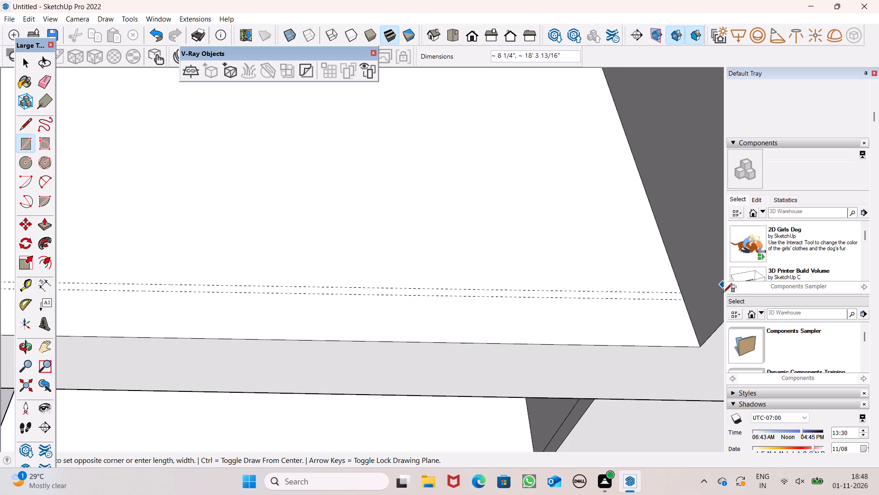
{"action": "left_click", "coordinate": [680, 300]}
{"action": "key", "text": "space"}
{"action": "key", "text": "space"}
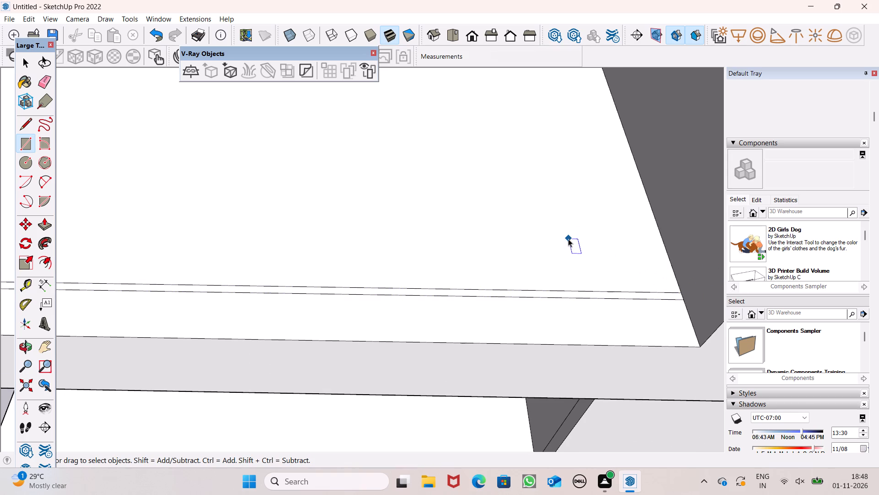
Erase the two guide lines running through the top balcony, keeping the narrow rectangle on its floor.
{"action": "scroll", "coordinate": [568, 239], "scroll_direction": "down", "scroll_amount": 11}
{"action": "middle_click_drag", "start_coordinate": [578, 280], "coordinate": [543, 231]}
{"action": "scroll", "coordinate": [543, 231], "scroll_direction": "up", "scroll_amount": 1}
{"action": "scroll", "coordinate": [542, 231], "scroll_direction": "down", "scroll_amount": 5}
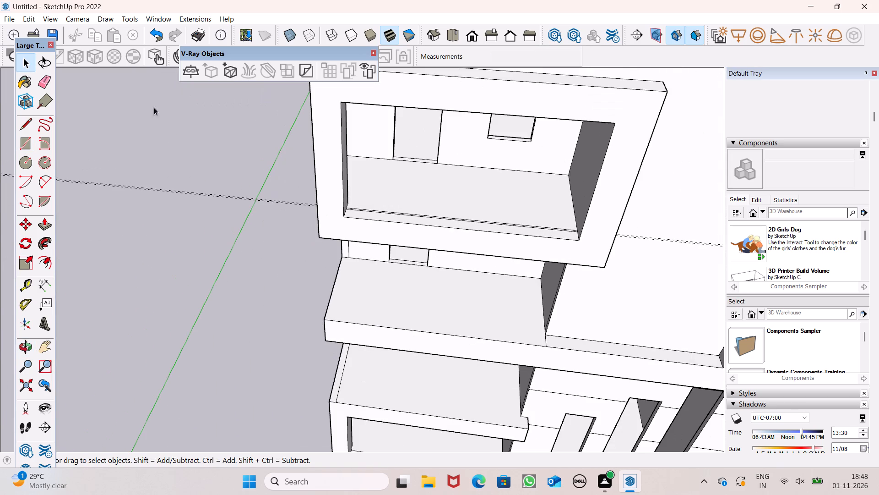
{"action": "left_click", "coordinate": [38, 79]}
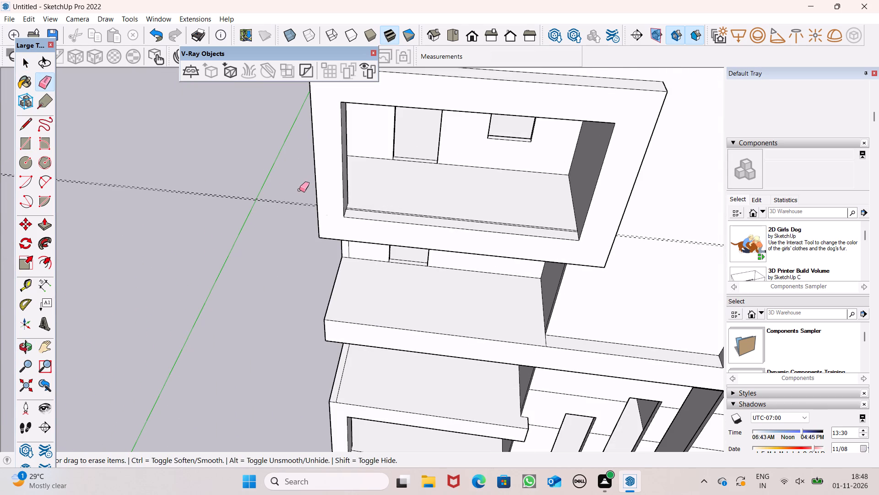
{"action": "left_click_drag", "start_coordinate": [291, 192], "coordinate": [278, 211]}
{"action": "scroll", "coordinate": [315, 166], "scroll_direction": "up", "scroll_amount": 6}
{"action": "scroll", "coordinate": [275, 172], "scroll_direction": "down", "scroll_amount": 3}
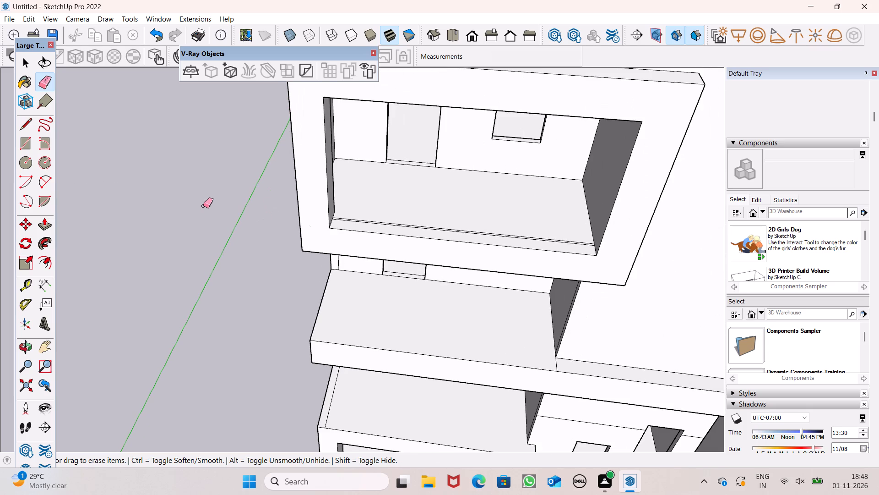
{"action": "scroll", "coordinate": [203, 206], "scroll_direction": "down", "scroll_amount": 1}
{"action": "middle_click_drag", "start_coordinate": [196, 222], "coordinate": [192, 244]}
{"action": "key", "text": "space"}
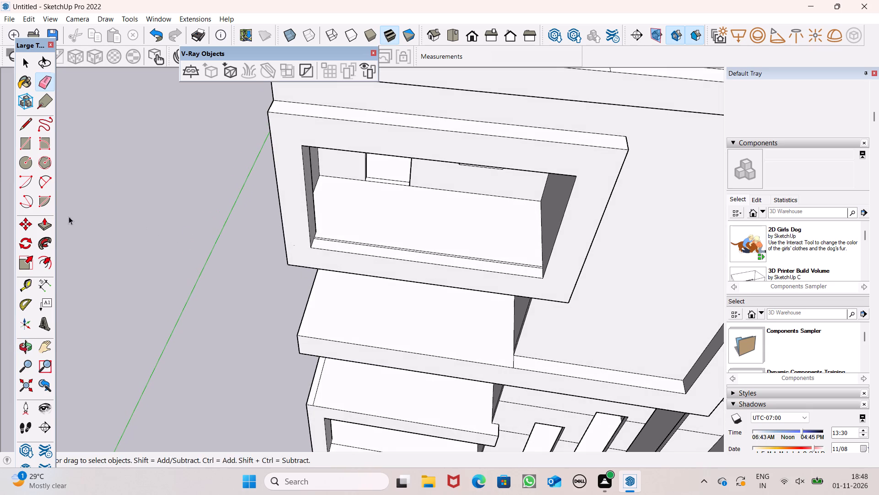
Erase the short leftover line on the floor below the top balcony, between the side wall's corner and the front edge.
{"action": "scroll", "coordinate": [119, 200], "scroll_direction": "down", "scroll_amount": 1}
{"action": "middle_click_drag", "start_coordinate": [292, 252], "coordinate": [317, 179]}
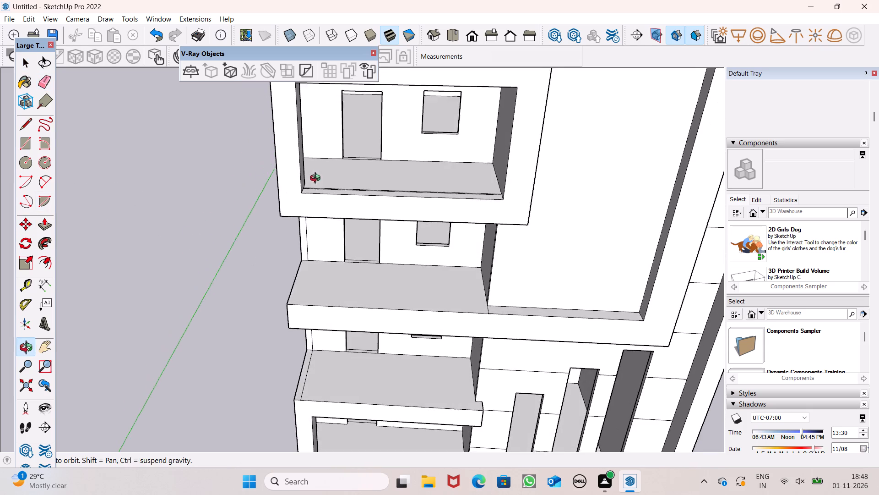
{"action": "middle_click_drag", "start_coordinate": [317, 179], "coordinate": [317, 177]}
{"action": "scroll", "coordinate": [316, 150], "scroll_direction": "down", "scroll_amount": 4}
{"action": "middle_click_drag", "start_coordinate": [364, 302], "coordinate": [417, 309]}
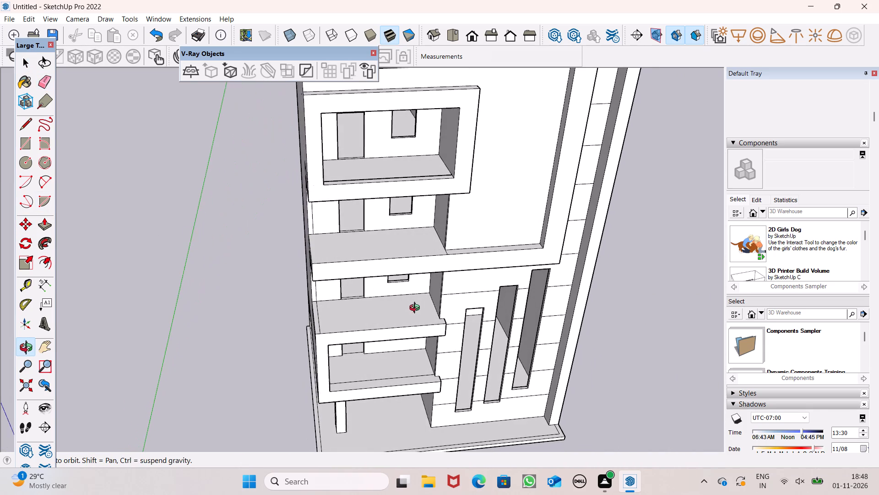
{"action": "middle_click_drag", "start_coordinate": [417, 309], "coordinate": [420, 313]}
{"action": "scroll", "coordinate": [299, 281], "scroll_direction": "down", "scroll_amount": 1}
{"action": "middle_click_drag", "start_coordinate": [540, 333], "coordinate": [530, 373]}
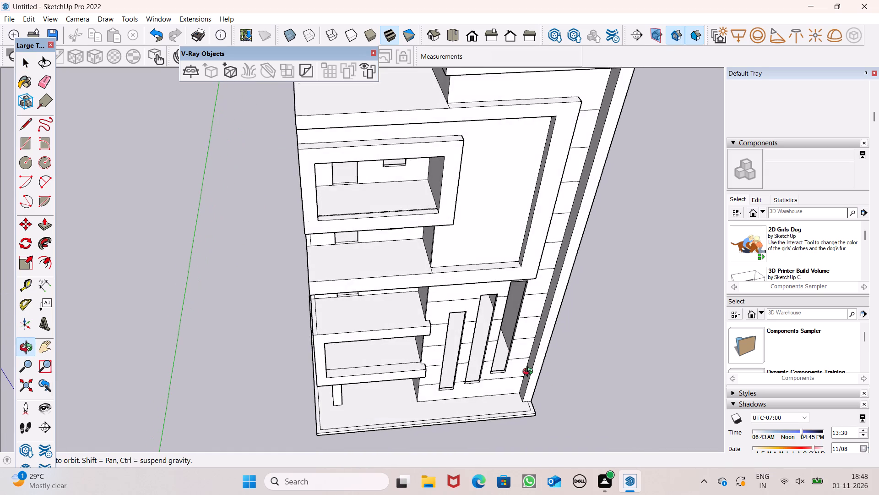
{"action": "middle_click_drag", "start_coordinate": [530, 373], "coordinate": [527, 368]}
{"action": "left_click", "coordinate": [45, 83]}
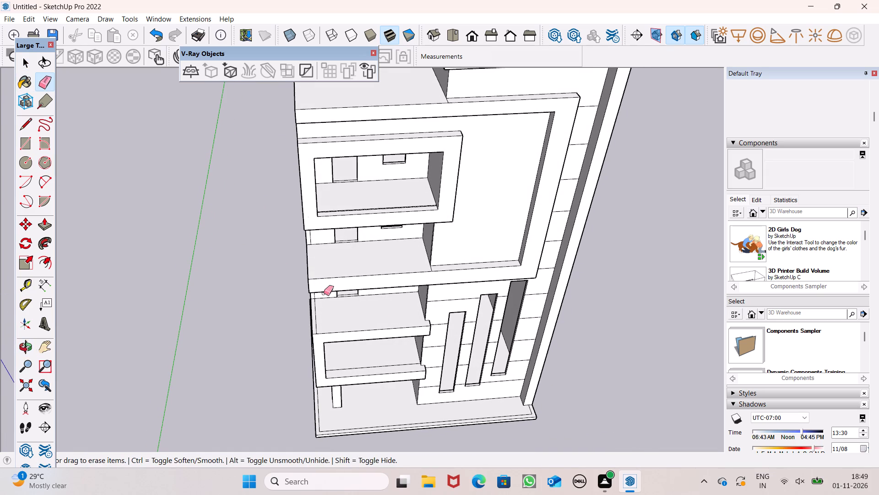
{"action": "scroll", "coordinate": [425, 299], "scroll_direction": "up", "scroll_amount": 6}
{"action": "scroll", "coordinate": [350, 234], "scroll_direction": "up", "scroll_amount": 6}
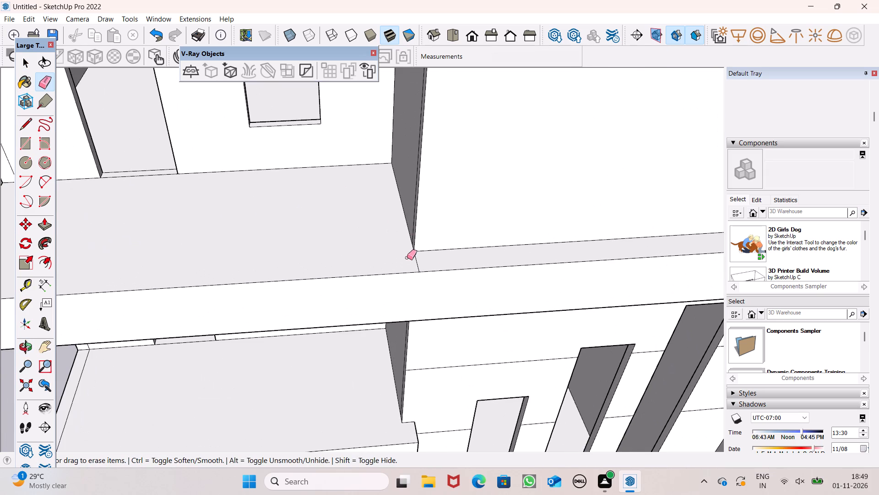
{"action": "left_click_drag", "start_coordinate": [420, 265], "coordinate": [416, 265]}
{"action": "scroll", "coordinate": [453, 244], "scroll_direction": "down", "scroll_amount": 6}
{"action": "scroll", "coordinate": [173, 213], "scroll_direction": "up", "scroll_amount": 3}
{"action": "scroll", "coordinate": [209, 223], "scroll_direction": "down", "scroll_amount": 6}
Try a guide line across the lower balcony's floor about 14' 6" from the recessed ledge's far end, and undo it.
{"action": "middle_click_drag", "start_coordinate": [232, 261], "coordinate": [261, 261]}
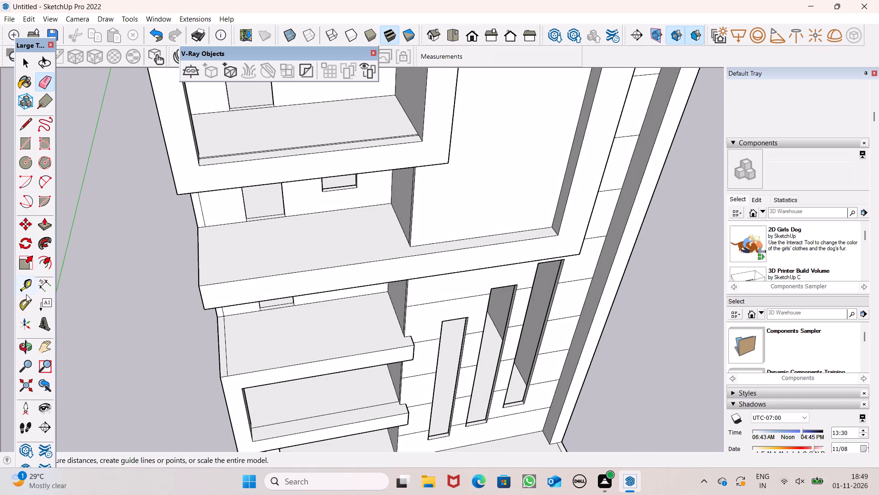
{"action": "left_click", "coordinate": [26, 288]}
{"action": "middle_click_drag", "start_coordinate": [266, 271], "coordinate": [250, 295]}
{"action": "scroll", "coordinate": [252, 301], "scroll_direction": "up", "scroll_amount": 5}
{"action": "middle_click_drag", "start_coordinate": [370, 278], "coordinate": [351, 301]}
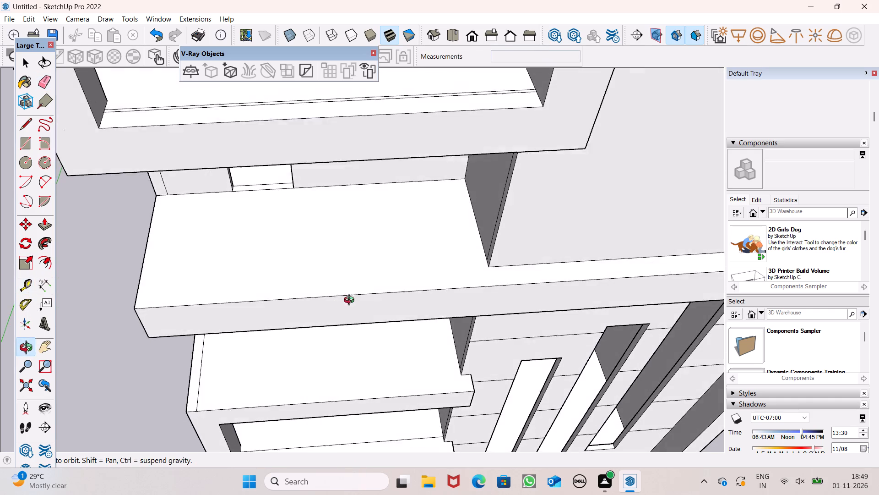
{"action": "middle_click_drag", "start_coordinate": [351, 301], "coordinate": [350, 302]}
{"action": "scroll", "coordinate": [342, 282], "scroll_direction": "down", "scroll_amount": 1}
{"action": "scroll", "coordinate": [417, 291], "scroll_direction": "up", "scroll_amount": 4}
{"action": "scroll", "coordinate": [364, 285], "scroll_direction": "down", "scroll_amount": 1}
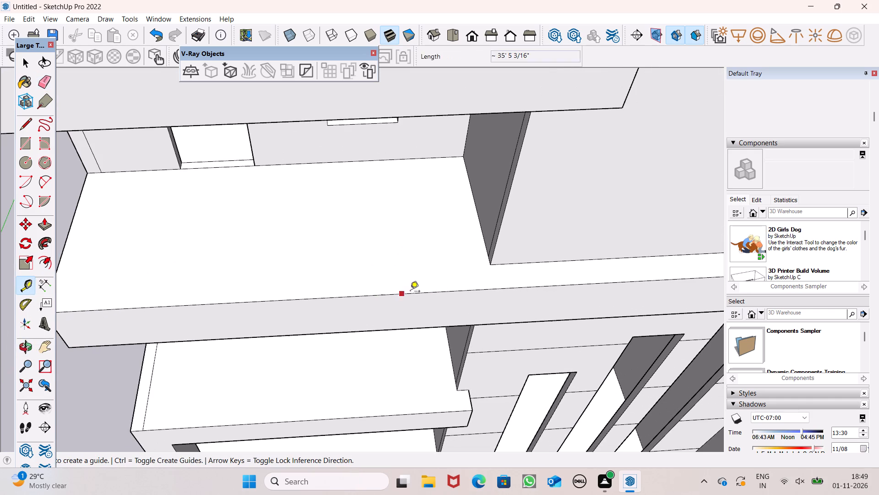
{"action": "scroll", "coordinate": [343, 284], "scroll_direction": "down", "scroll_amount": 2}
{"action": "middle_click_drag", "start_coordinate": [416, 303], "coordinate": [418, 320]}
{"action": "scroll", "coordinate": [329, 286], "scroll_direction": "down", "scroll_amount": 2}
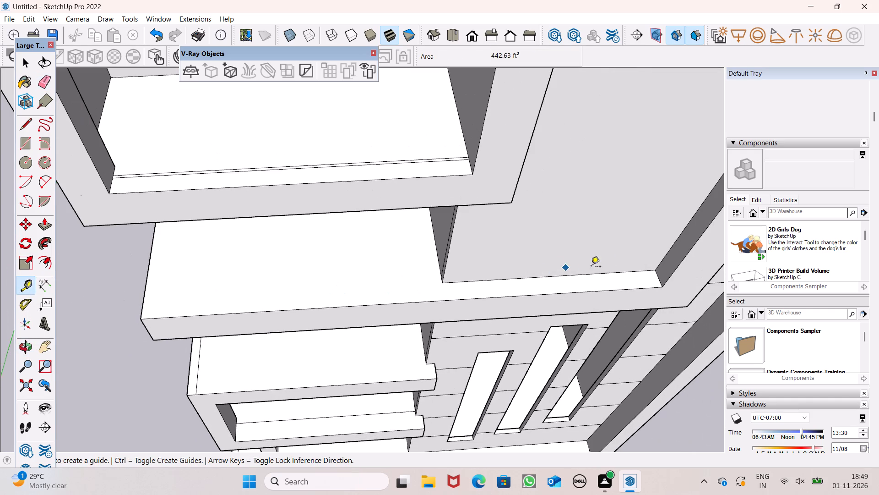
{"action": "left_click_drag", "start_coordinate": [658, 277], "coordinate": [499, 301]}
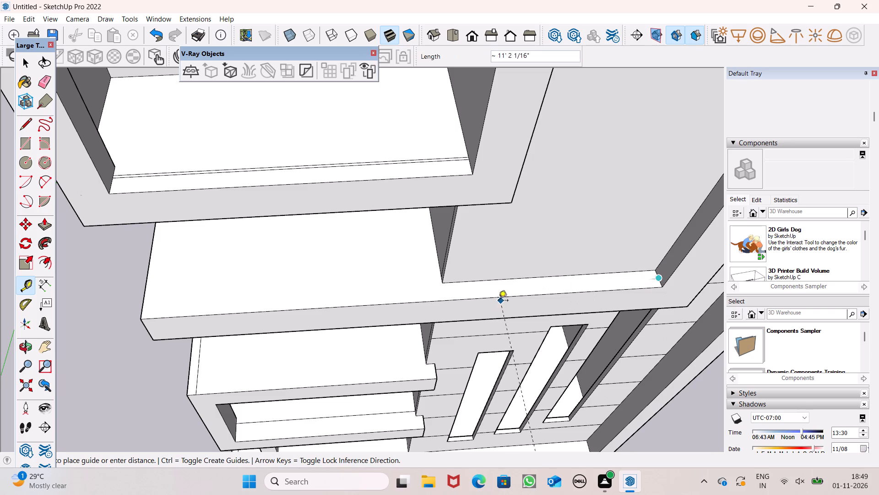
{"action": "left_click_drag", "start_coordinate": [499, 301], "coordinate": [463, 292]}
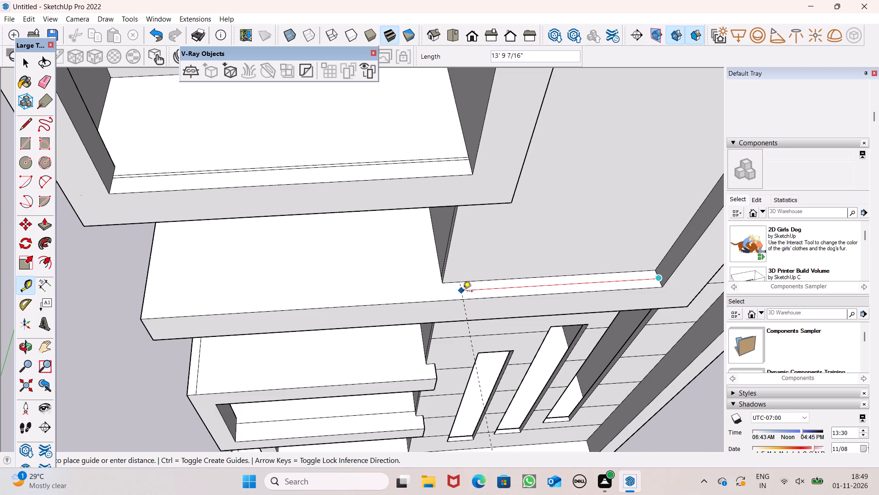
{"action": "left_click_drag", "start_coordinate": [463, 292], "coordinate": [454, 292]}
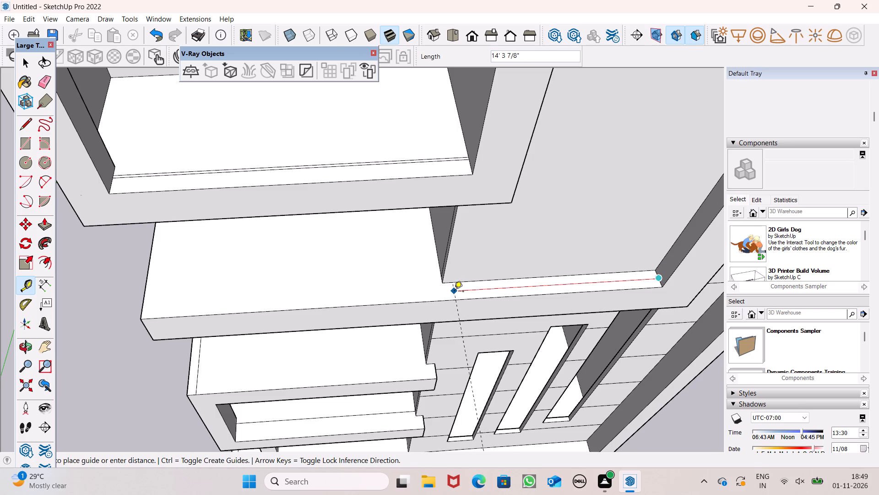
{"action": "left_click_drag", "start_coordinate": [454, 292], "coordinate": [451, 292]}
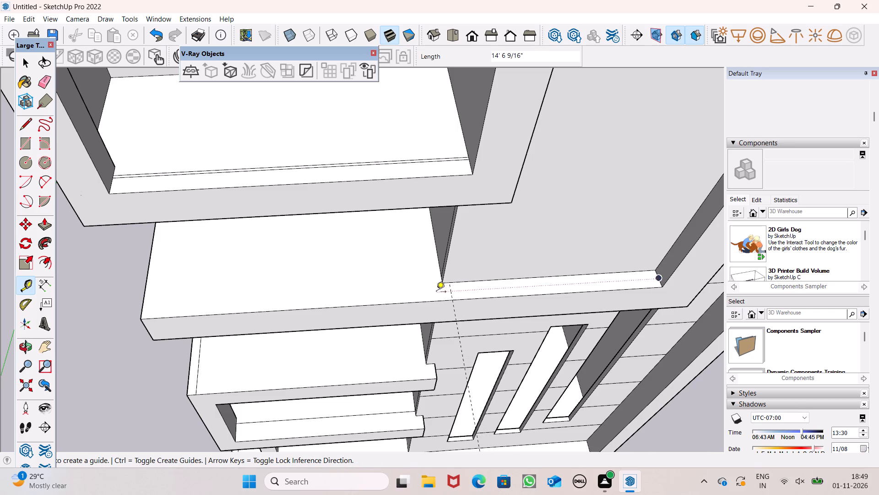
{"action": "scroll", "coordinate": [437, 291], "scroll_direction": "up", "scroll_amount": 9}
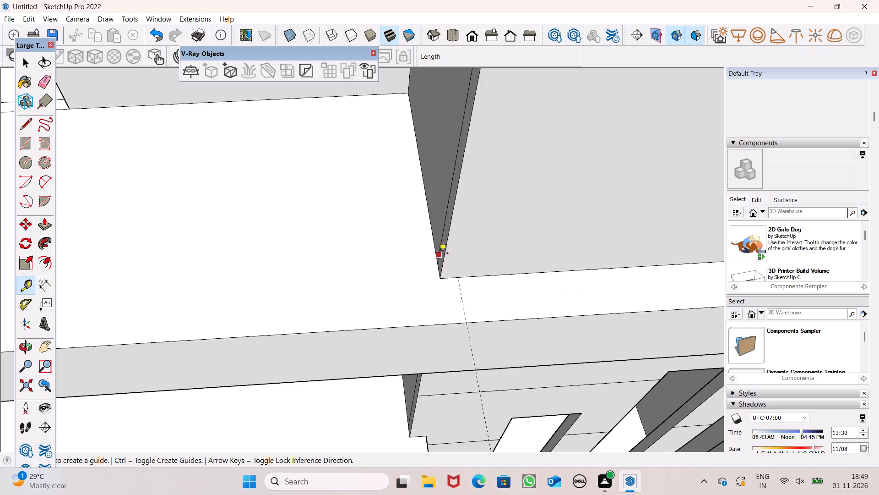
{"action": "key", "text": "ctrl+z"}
Place a guide line across the lower balcony's ledge, parallel to its far end and just short of the side wall's corner.
{"action": "scroll", "coordinate": [498, 296], "scroll_direction": "up", "scroll_amount": 2}
{"action": "scroll", "coordinate": [387, 297], "scroll_direction": "down", "scroll_amount": 6}
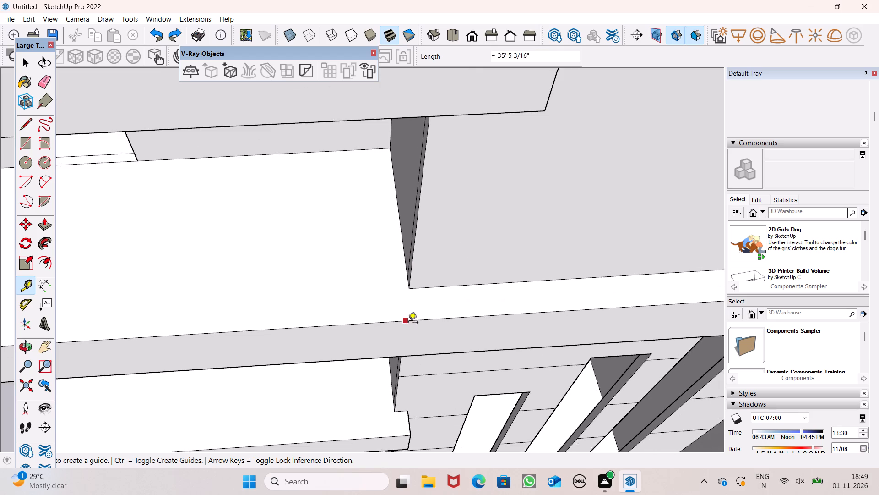
{"action": "middle_click_drag", "start_coordinate": [409, 327], "coordinate": [409, 347]}
{"action": "scroll", "coordinate": [409, 347], "scroll_direction": "up", "scroll_amount": 1}
{"action": "scroll", "coordinate": [386, 327], "scroll_direction": "down", "scroll_amount": 4}
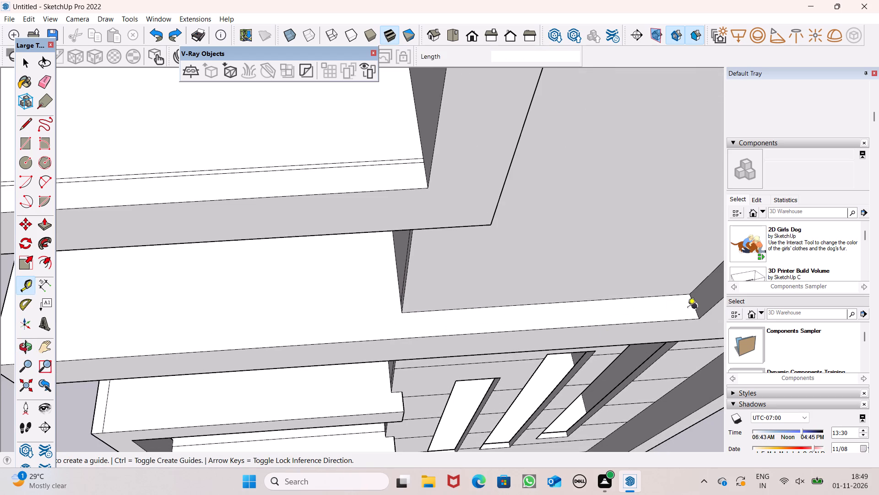
{"action": "left_click_drag", "start_coordinate": [694, 307], "coordinate": [428, 325]}
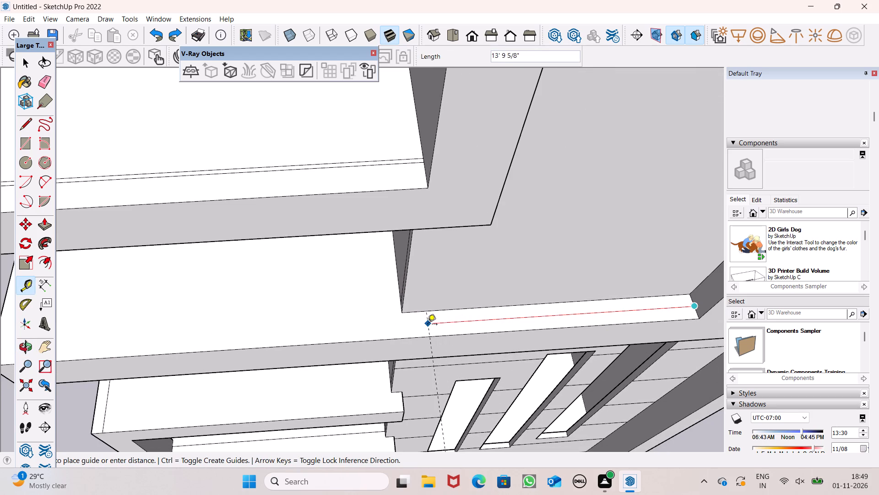
{"action": "left_click_drag", "start_coordinate": [428, 325], "coordinate": [416, 326]}
{"action": "scroll", "coordinate": [360, 323], "scroll_direction": "up", "scroll_amount": 8}
{"action": "scroll", "coordinate": [445, 349], "scroll_direction": "up", "scroll_amount": 5}
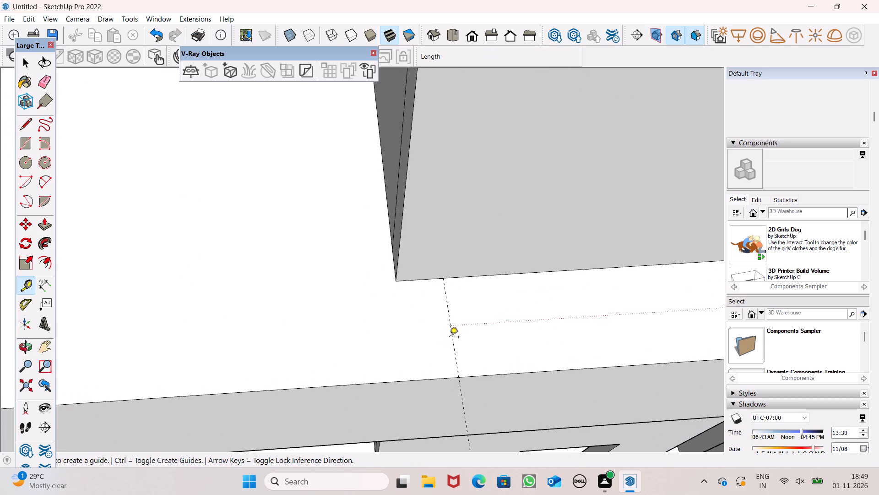
Place a second guide line across the lower balcony's ledge, 2" from the first one toward the side wall's corner.
{"action": "left_click_drag", "start_coordinate": [450, 337], "coordinate": [417, 348]}
{"action": "type", "text": "2\""}
{"action": "key", "text": "Return"}
{"action": "scroll", "coordinate": [483, 310], "scroll_direction": "down", "scroll_amount": 5}
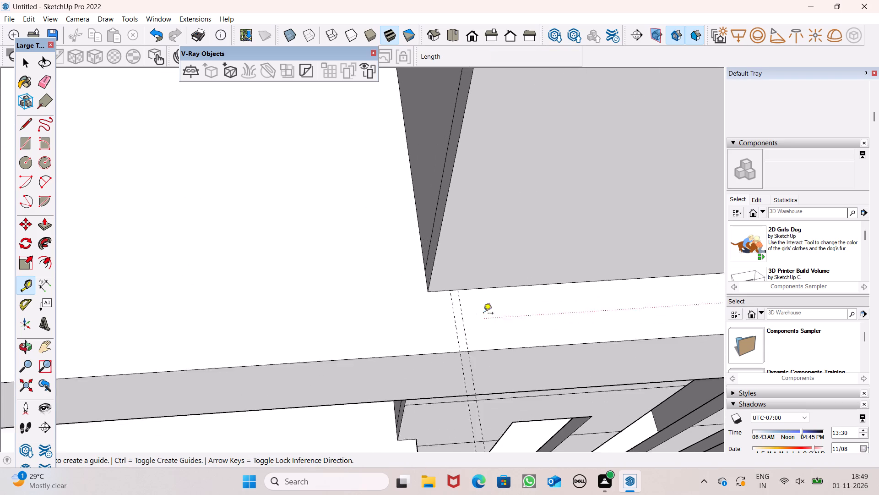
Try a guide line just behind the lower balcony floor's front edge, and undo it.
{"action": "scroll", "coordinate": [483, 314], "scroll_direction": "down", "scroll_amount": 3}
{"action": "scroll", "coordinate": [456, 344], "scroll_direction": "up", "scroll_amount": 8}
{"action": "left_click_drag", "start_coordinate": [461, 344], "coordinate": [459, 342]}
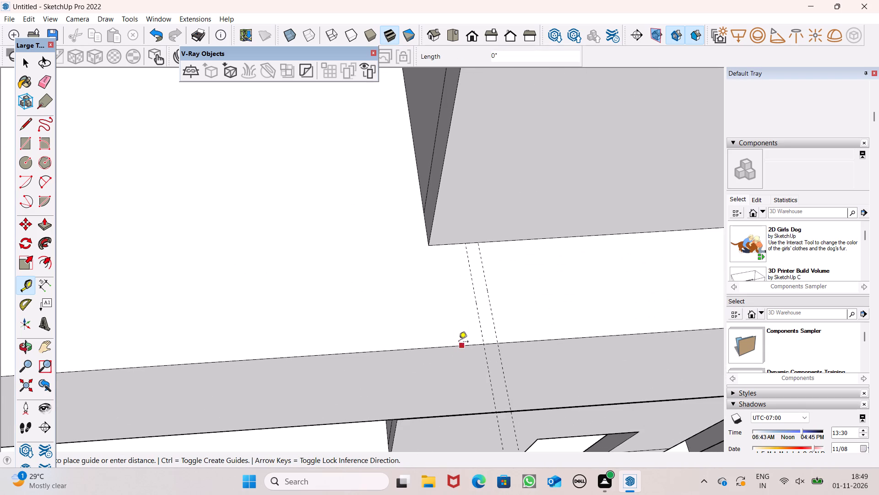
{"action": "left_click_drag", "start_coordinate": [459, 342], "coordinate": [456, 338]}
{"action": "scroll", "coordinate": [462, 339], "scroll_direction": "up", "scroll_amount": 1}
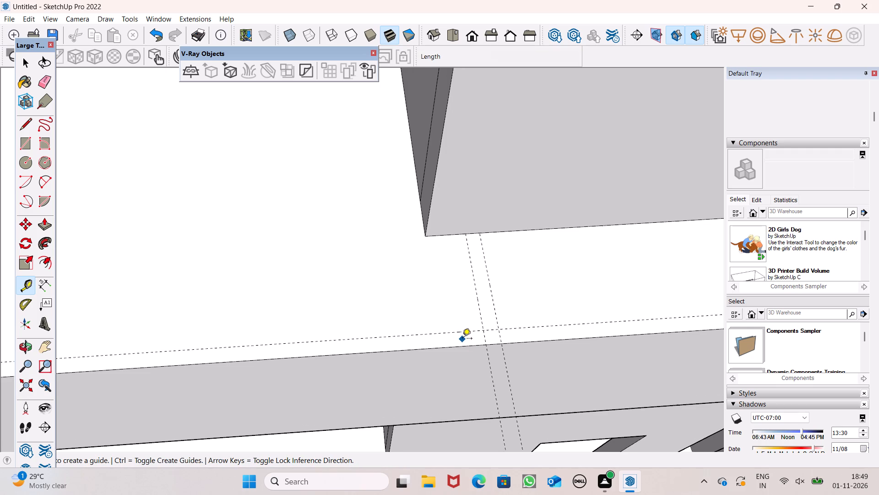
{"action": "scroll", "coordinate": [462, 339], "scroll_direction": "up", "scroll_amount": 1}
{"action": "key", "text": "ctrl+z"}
Place a guide line just behind the lower balcony floor's front edge and a parallel one 2" farther in.
{"action": "scroll", "coordinate": [459, 335], "scroll_direction": "up", "scroll_amount": 8, "text": "ctrl"}
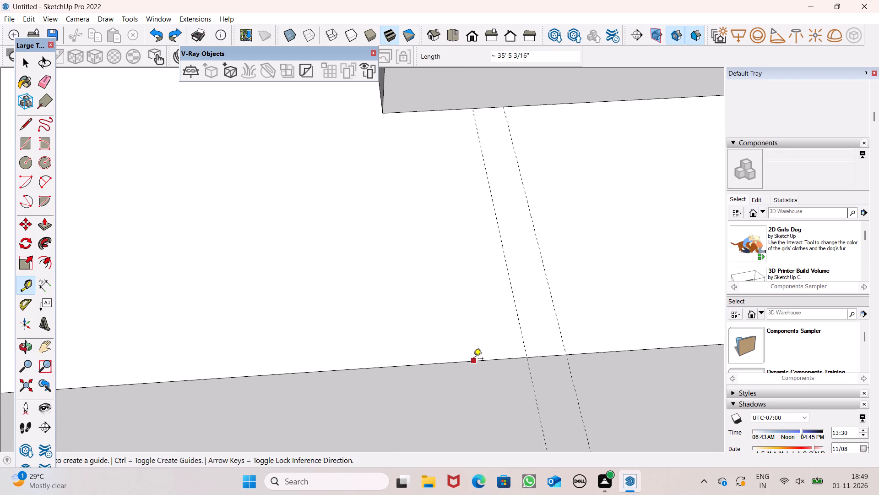
{"action": "left_click_drag", "start_coordinate": [473, 359], "coordinate": [467, 344]}
{"action": "left_click_drag", "start_coordinate": [468, 346], "coordinate": [461, 295]}
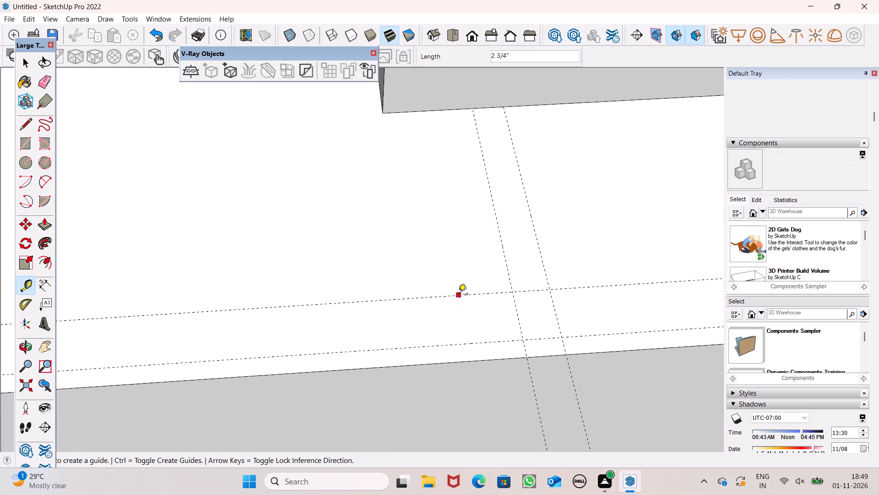
{"action": "type", "text": "2\""}
{"action": "key", "text": "Return"}
{"action": "scroll", "coordinate": [458, 295], "scroll_direction": "down", "scroll_amount": 8}
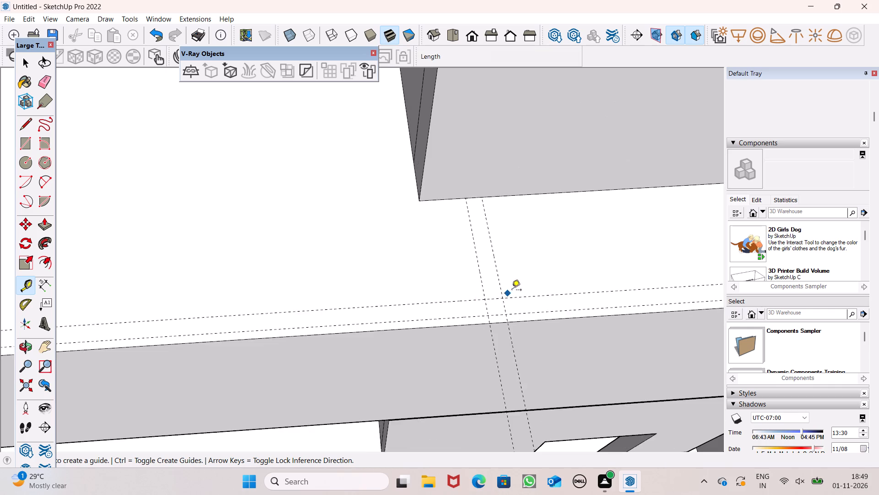
Place a guide line about 7/8" inside the outer side edge of the lower balcony's floor.
{"action": "scroll", "coordinate": [513, 291], "scroll_direction": "down", "scroll_amount": 8}
{"action": "scroll", "coordinate": [458, 211], "scroll_direction": "down", "scroll_amount": 7}
{"action": "scroll", "coordinate": [537, 271], "scroll_direction": "down", "scroll_amount": 7}
{"action": "scroll", "coordinate": [217, 261], "scroll_direction": "up", "scroll_amount": 5}
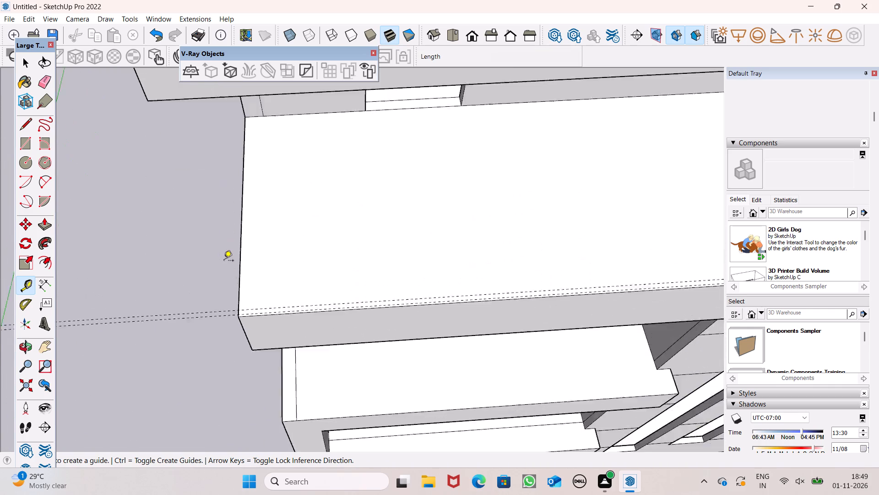
{"action": "scroll", "coordinate": [224, 261], "scroll_direction": "up", "scroll_amount": 3}
{"action": "scroll", "coordinate": [339, 274], "scroll_direction": "down", "scroll_amount": 6}
{"action": "middle_click_drag", "start_coordinate": [335, 342], "coordinate": [384, 324]}
{"action": "scroll", "coordinate": [320, 351], "scroll_direction": "down", "scroll_amount": 2}
{"action": "scroll", "coordinate": [346, 270], "scroll_direction": "up", "scroll_amount": 5}
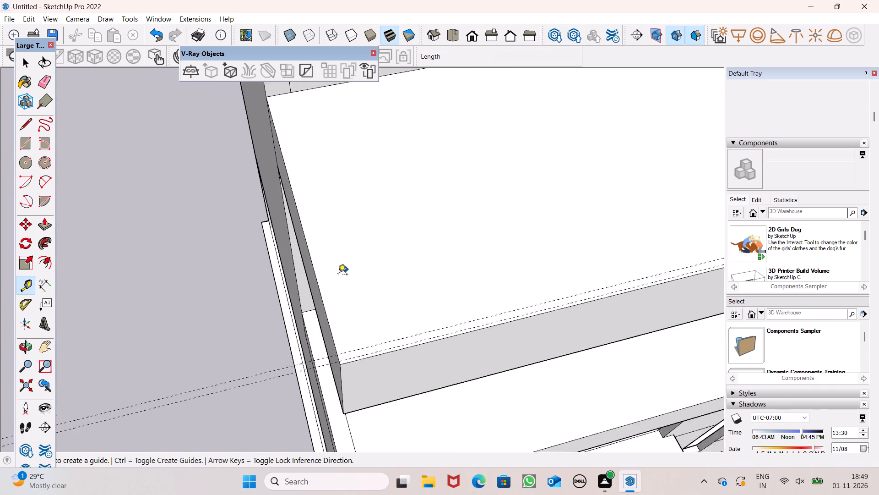
{"action": "scroll", "coordinate": [338, 275], "scroll_direction": "up", "scroll_amount": 2}
{"action": "scroll", "coordinate": [355, 405], "scroll_direction": "up", "scroll_amount": 7}
{"action": "left_click_drag", "start_coordinate": [301, 298], "coordinate": [313, 295]}
{"action": "key", "text": "space"}
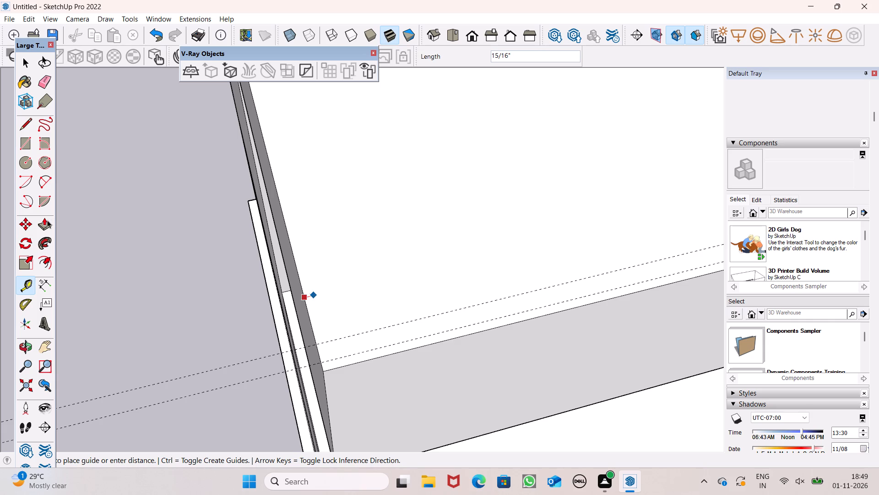
{"action": "left_click_drag", "start_coordinate": [25, 283], "coordinate": [29, 283]}
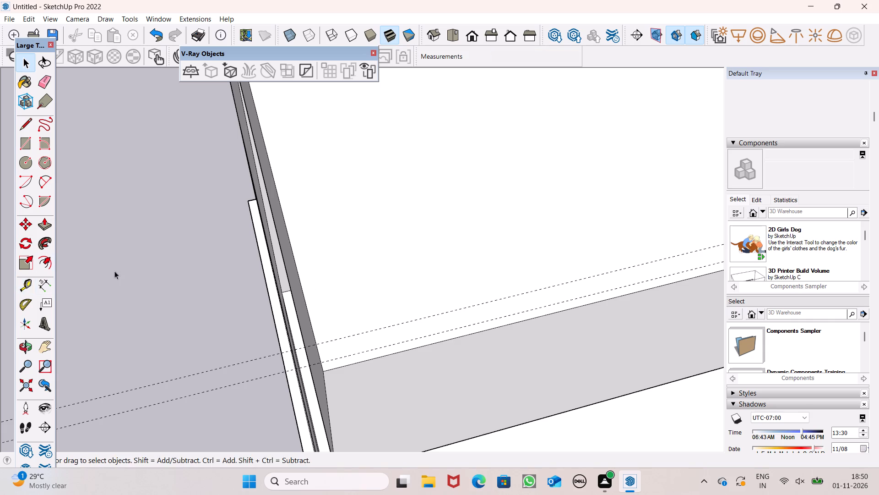
{"action": "left_click", "coordinate": [25, 282]}
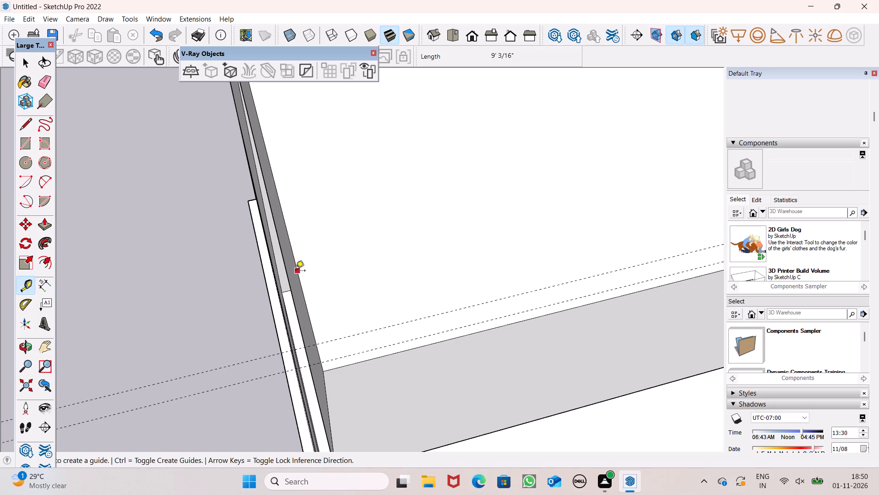
{"action": "left_click_drag", "start_coordinate": [298, 270], "coordinate": [306, 263]}
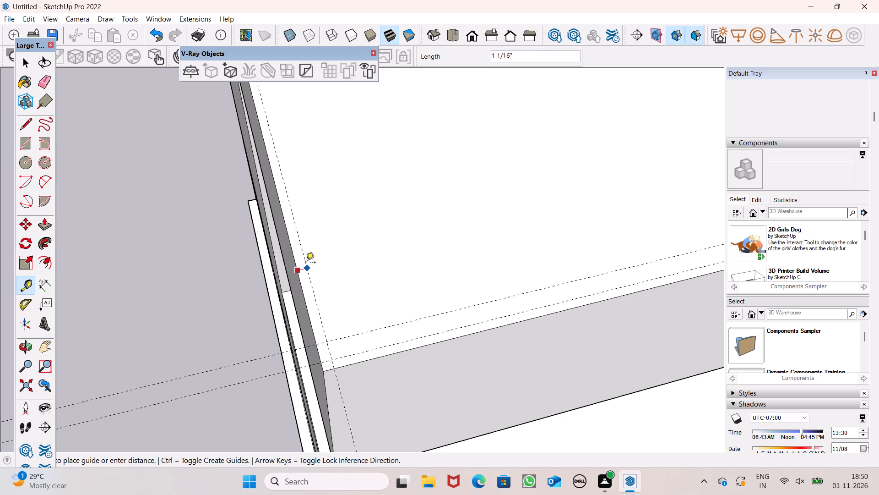
{"action": "left_click_drag", "start_coordinate": [306, 263], "coordinate": [304, 265]}
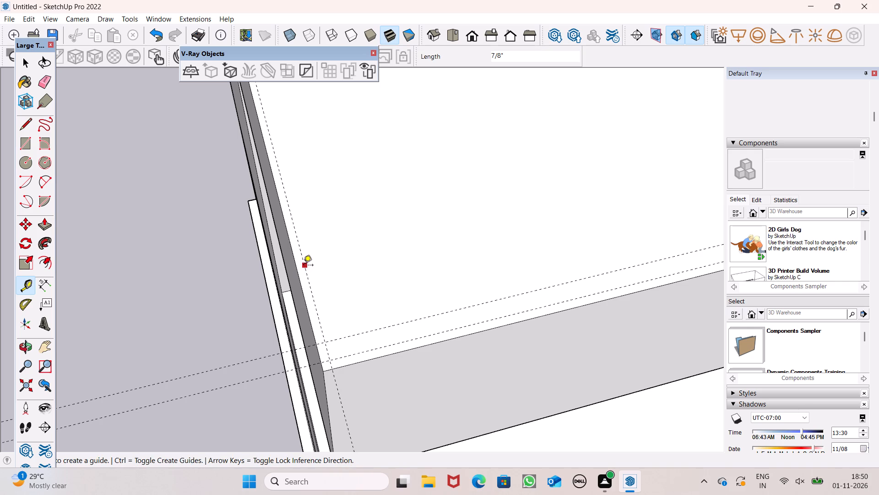
Place a parallel guide line 2" farther in from the outer side edge's guide.
{"action": "left_click_drag", "start_coordinate": [303, 266], "coordinate": [349, 258]}
{"action": "type", "text": "2\""}
{"action": "key", "text": "Return"}
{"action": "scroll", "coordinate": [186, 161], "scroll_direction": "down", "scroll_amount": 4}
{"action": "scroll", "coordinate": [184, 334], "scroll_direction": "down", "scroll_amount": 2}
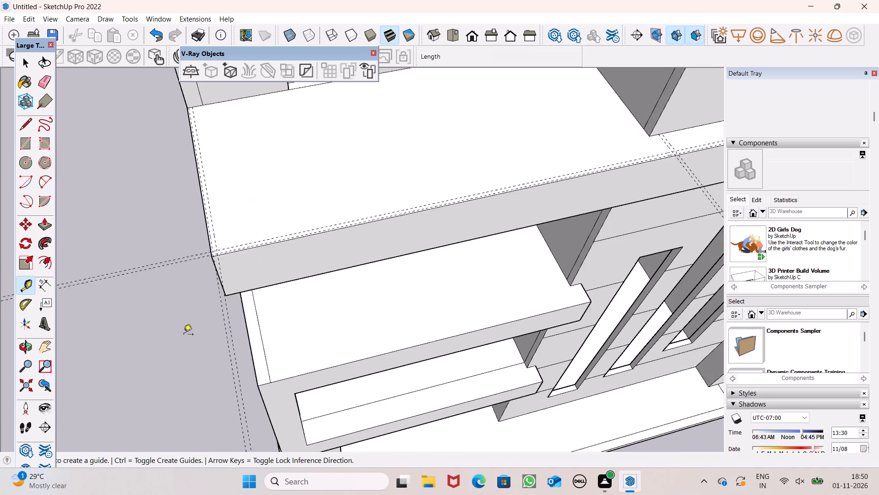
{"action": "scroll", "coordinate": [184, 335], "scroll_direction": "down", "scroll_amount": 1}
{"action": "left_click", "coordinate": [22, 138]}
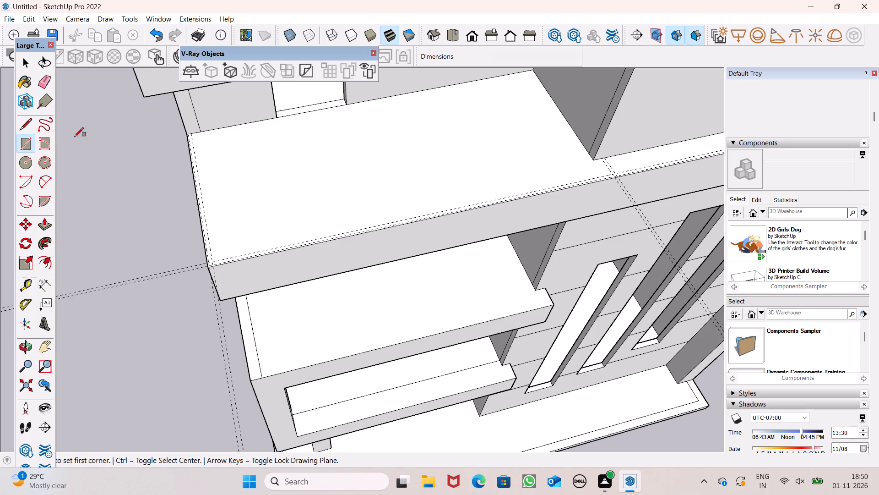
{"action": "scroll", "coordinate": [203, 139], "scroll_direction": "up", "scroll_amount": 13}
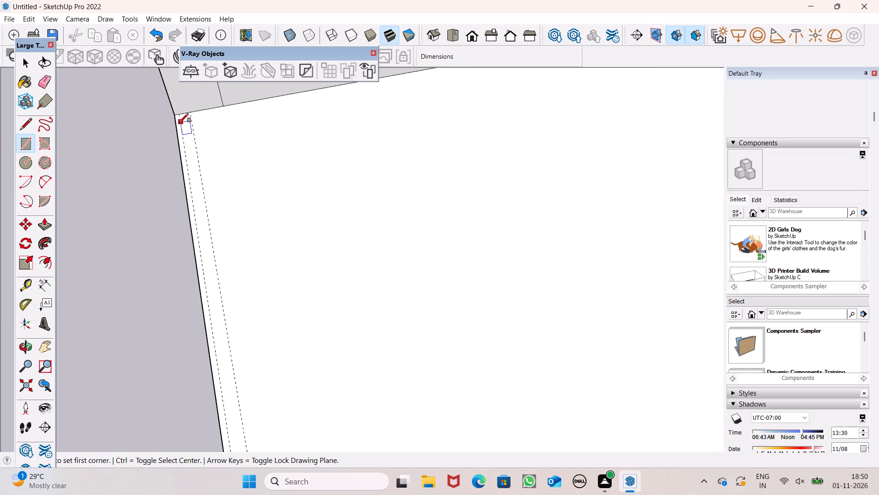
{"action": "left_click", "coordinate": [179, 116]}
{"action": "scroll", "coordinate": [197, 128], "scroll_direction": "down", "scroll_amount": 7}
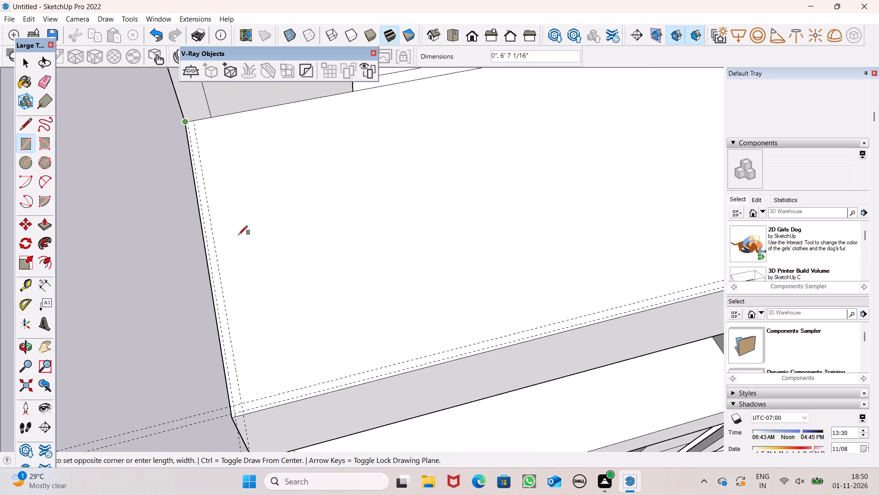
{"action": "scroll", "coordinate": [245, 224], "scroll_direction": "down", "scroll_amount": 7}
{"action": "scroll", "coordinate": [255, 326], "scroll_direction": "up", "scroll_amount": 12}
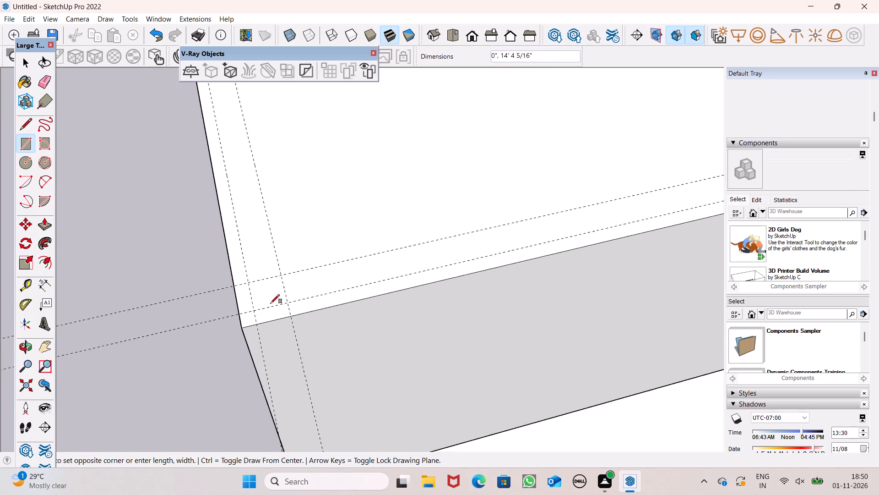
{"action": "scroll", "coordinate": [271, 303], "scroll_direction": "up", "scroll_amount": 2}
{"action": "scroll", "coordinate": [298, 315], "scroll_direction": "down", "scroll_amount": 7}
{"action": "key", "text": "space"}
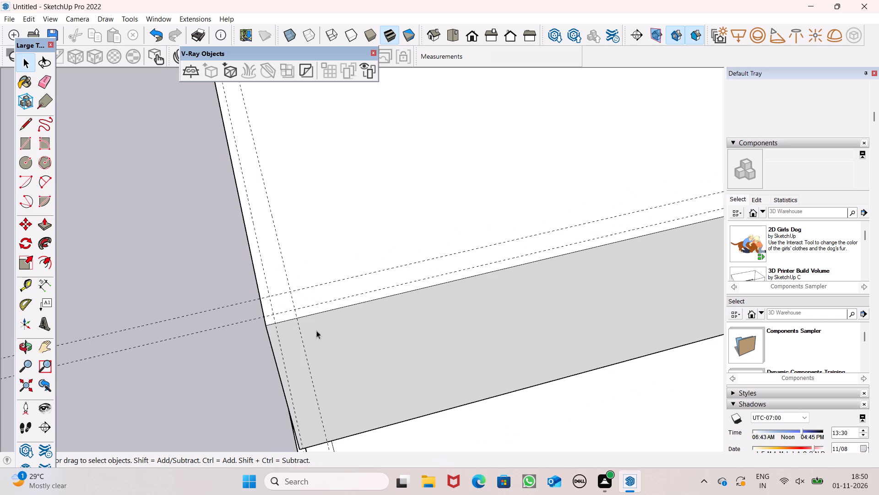
Draw a 2" by 8' 11 1/4" rectangle between the side guides, from the back wall to the outer front guide.
{"action": "scroll", "coordinate": [336, 347], "scroll_direction": "down", "scroll_amount": 12}
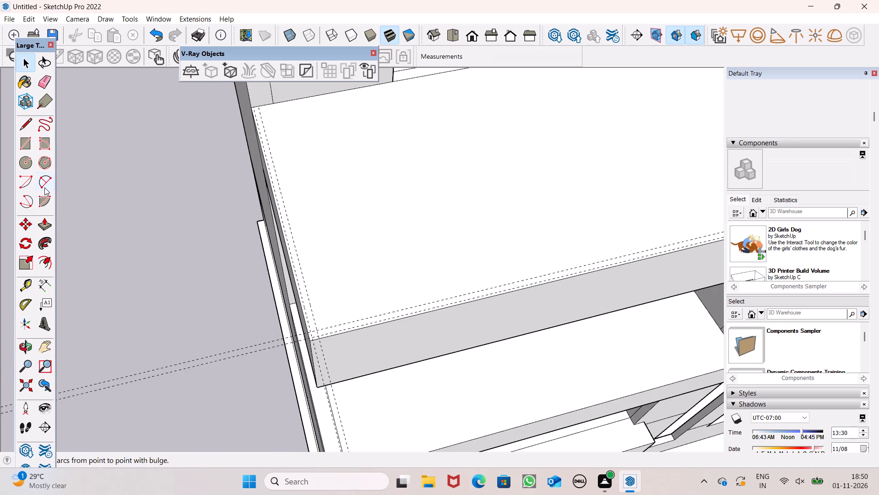
{"action": "left_click", "coordinate": [22, 142]}
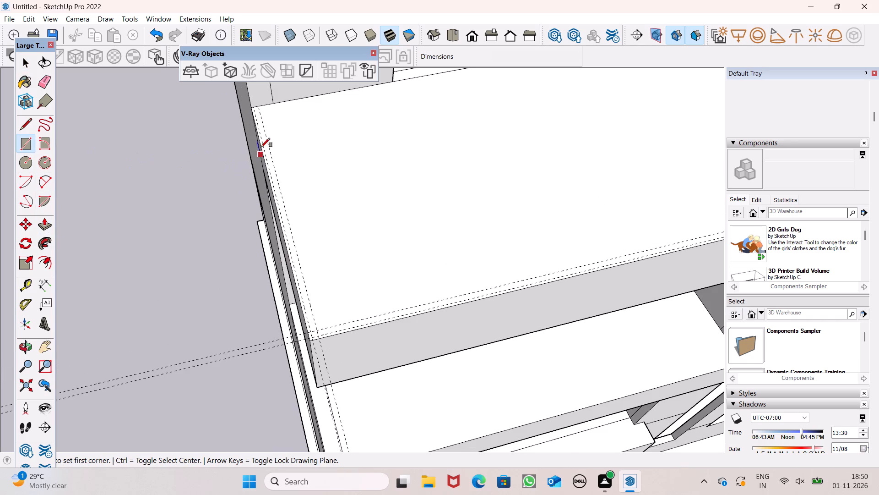
{"action": "scroll", "coordinate": [244, 118], "scroll_direction": "up", "scroll_amount": 6}
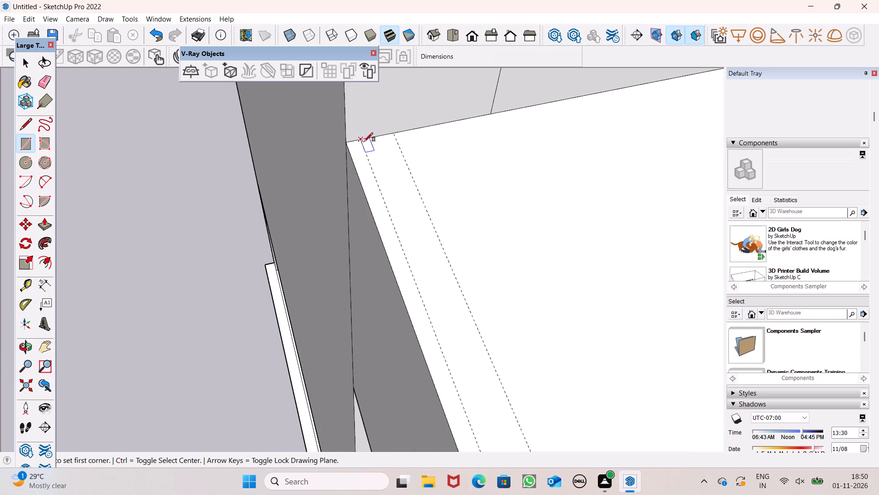
{"action": "left_click", "coordinate": [363, 138]}
{"action": "left_click", "coordinate": [393, 133]}
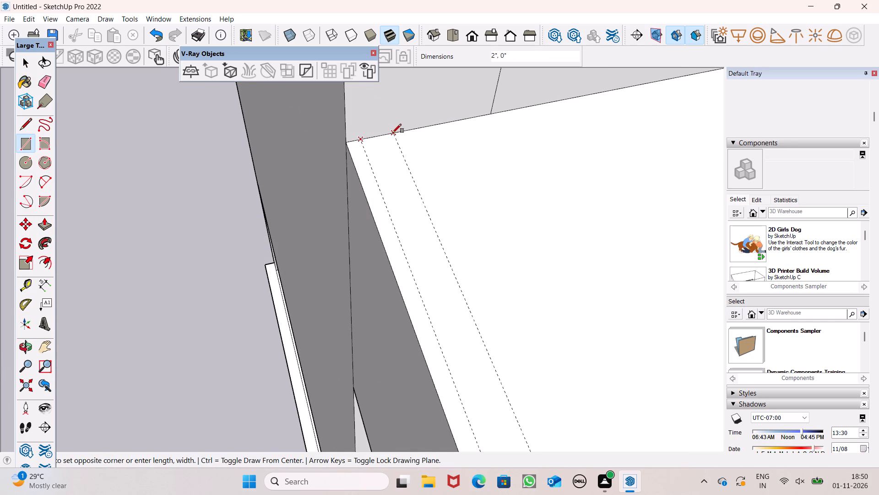
{"action": "scroll", "coordinate": [395, 148], "scroll_direction": "down", "scroll_amount": 9}
{"action": "scroll", "coordinate": [429, 187], "scroll_direction": "down", "scroll_amount": 14}
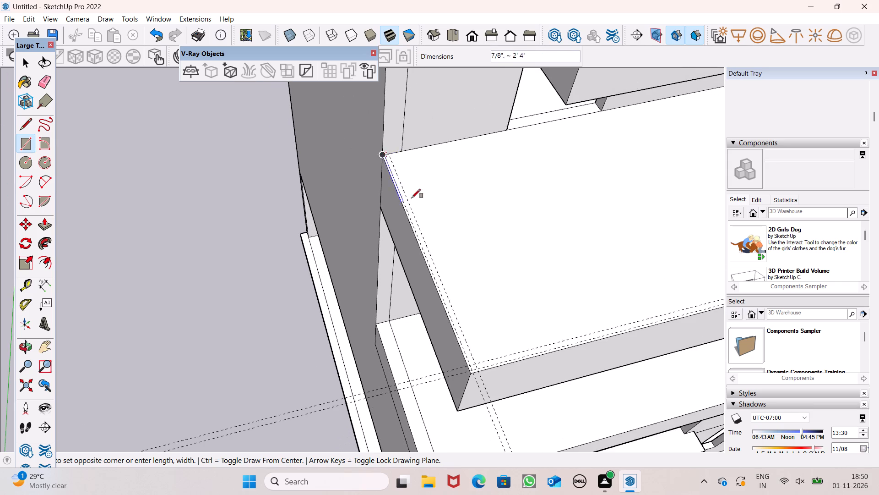
{"action": "scroll", "coordinate": [412, 198], "scroll_direction": "down", "scroll_amount": 3}
{"action": "scroll", "coordinate": [442, 250], "scroll_direction": "up", "scroll_amount": 6}
{"action": "scroll", "coordinate": [457, 354], "scroll_direction": "up", "scroll_amount": 9}
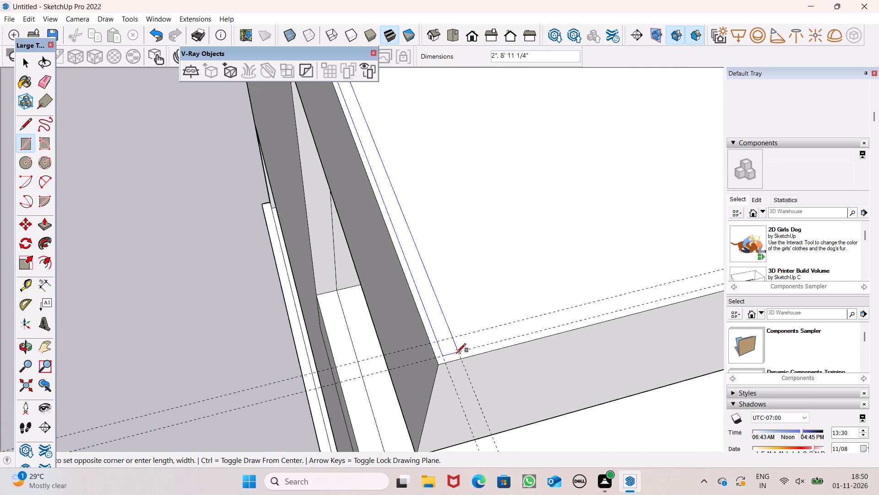
{"action": "scroll", "coordinate": [457, 352], "scroll_direction": "up", "scroll_amount": 4}
{"action": "left_click", "coordinate": [457, 352]}
Draw a rectangle 2" by about 20' 11 11/16" between the front guides, from the outer side strip to the farther cross guide.
{"action": "scroll", "coordinate": [214, 264], "scroll_direction": "down", "scroll_amount": 7}
{"action": "scroll", "coordinate": [283, 268], "scroll_direction": "up", "scroll_amount": 7}
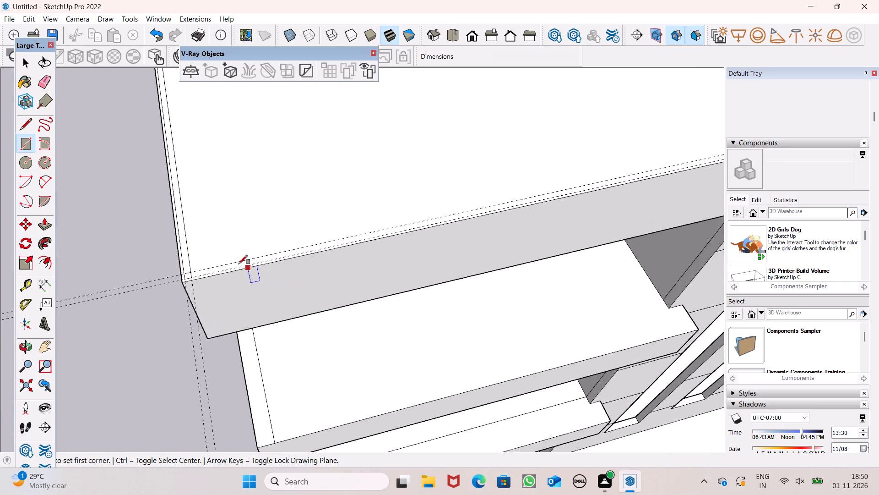
{"action": "scroll", "coordinate": [200, 281], "scroll_direction": "up", "scroll_amount": 7}
{"action": "left_click", "coordinate": [158, 268]}
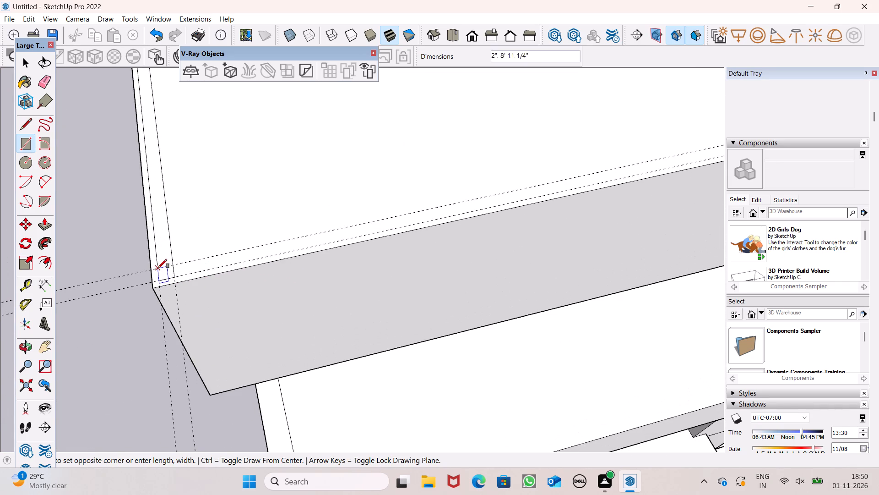
{"action": "scroll", "coordinate": [191, 330], "scroll_direction": "down", "scroll_amount": 7}
{"action": "scroll", "coordinate": [370, 287], "scroll_direction": "down", "scroll_amount": 7}
{"action": "scroll", "coordinate": [334, 246], "scroll_direction": "down", "scroll_amount": 5}
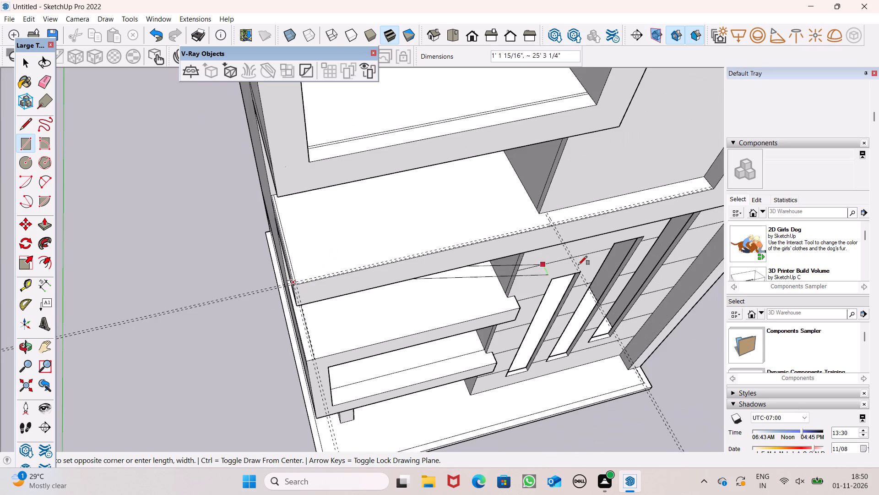
{"action": "scroll", "coordinate": [597, 242], "scroll_direction": "up", "scroll_amount": 5}
{"action": "scroll", "coordinate": [532, 210], "scroll_direction": "up", "scroll_amount": 13}
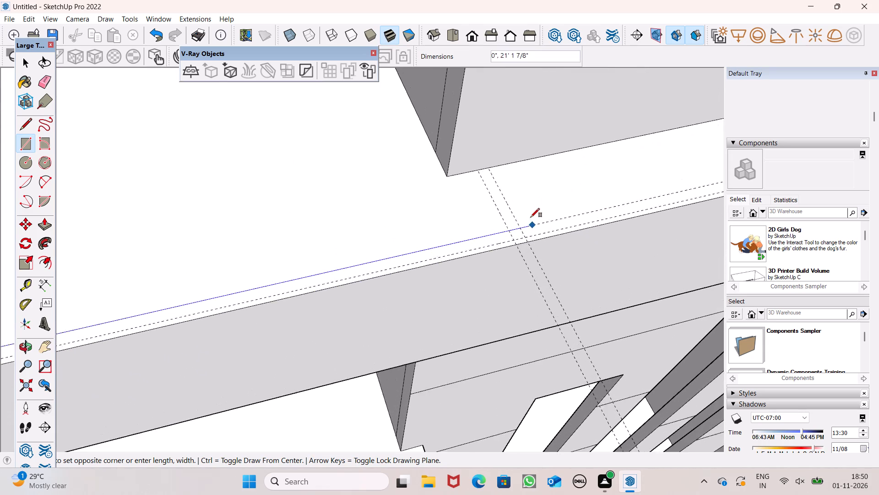
{"action": "scroll", "coordinate": [517, 228], "scroll_direction": "up", "scroll_amount": 6}
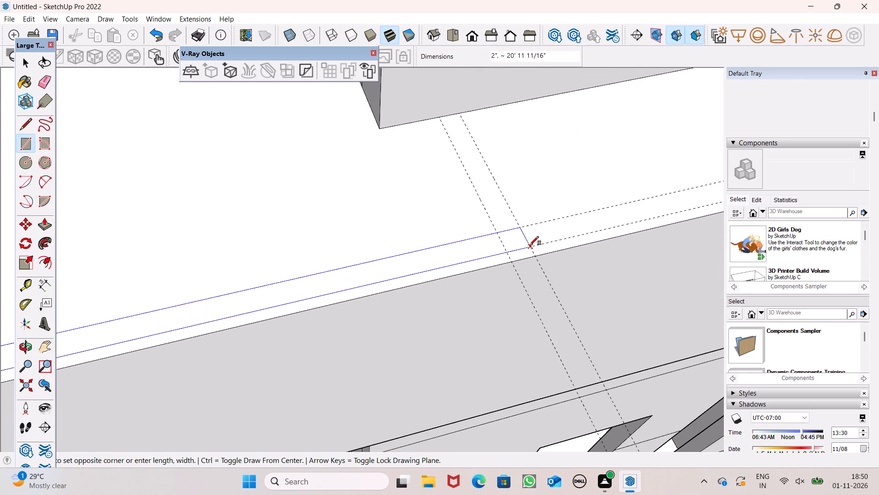
{"action": "left_click", "coordinate": [530, 245]}
Draw a rectangle between the two cross guides, from the front strip's end corner back to the side wall's base.
{"action": "left_click_drag", "start_coordinate": [532, 246], "coordinate": [526, 245]}
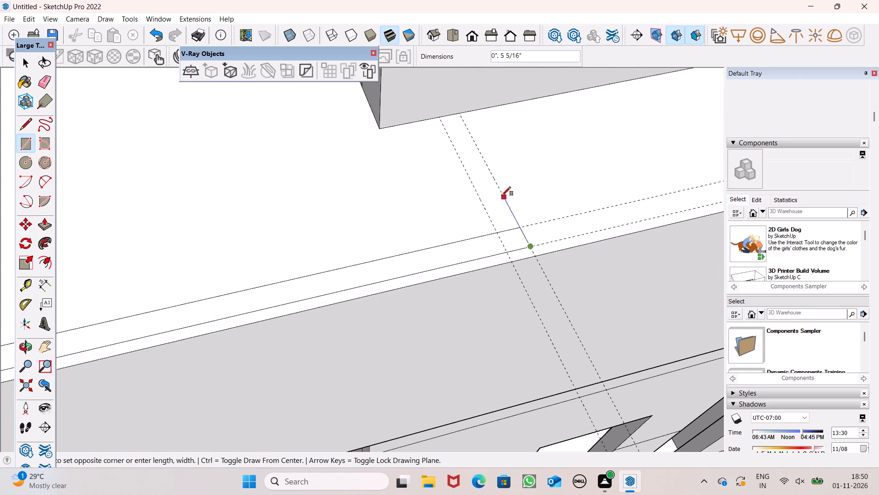
{"action": "scroll", "coordinate": [452, 122], "scroll_direction": "up", "scroll_amount": 2}
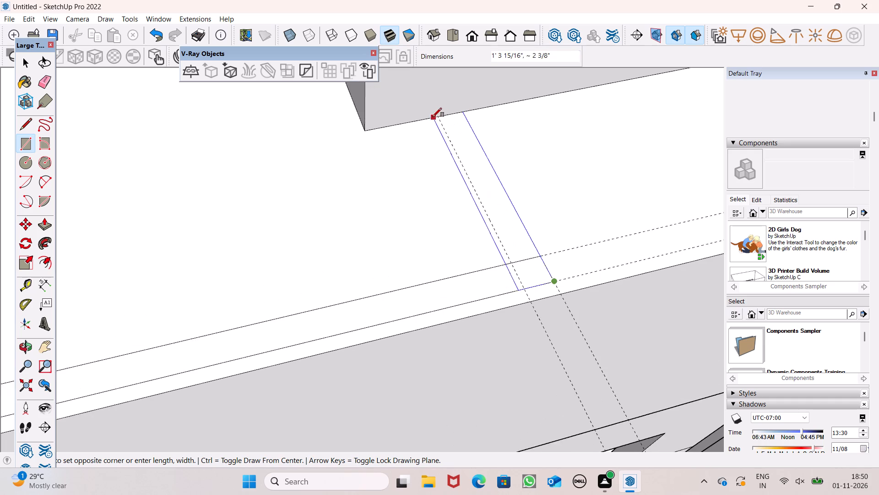
{"action": "scroll", "coordinate": [433, 117], "scroll_direction": "up", "scroll_amount": 1}
{"action": "left_click", "coordinate": [440, 114]}
{"action": "scroll", "coordinate": [539, 198], "scroll_direction": "down", "scroll_amount": 15}
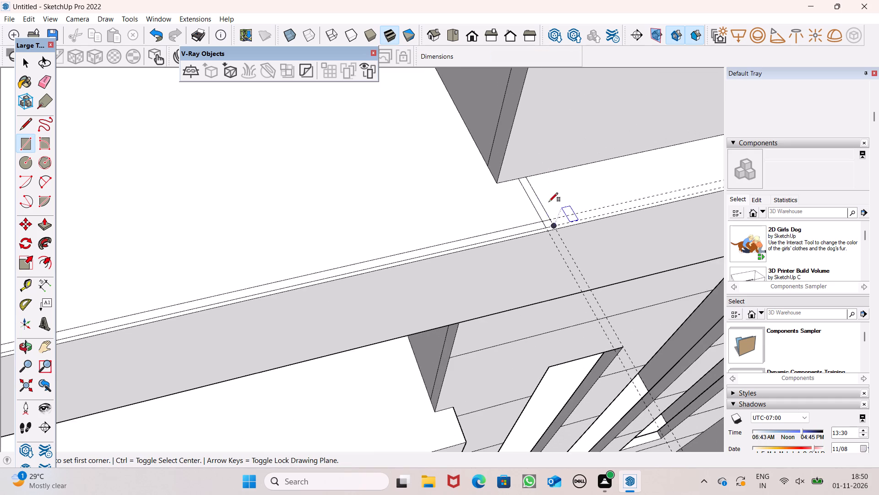
Erase the remaining guide lines along the balcony's side and front edges and the two cross guides.
{"action": "scroll", "coordinate": [537, 183], "scroll_direction": "down", "scroll_amount": 13}
{"action": "middle_click_drag", "start_coordinate": [581, 233], "coordinate": [550, 249]}
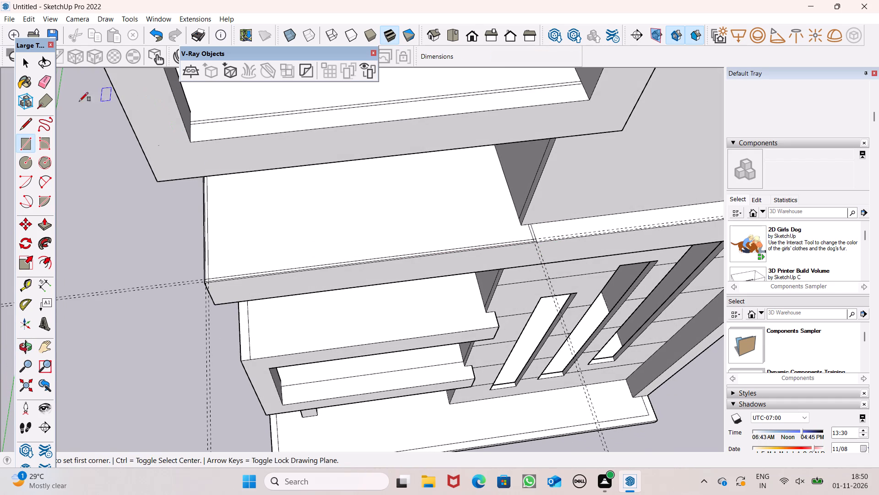
{"action": "left_click", "coordinate": [44, 82]}
{"action": "left_click_drag", "start_coordinate": [142, 267], "coordinate": [206, 357]}
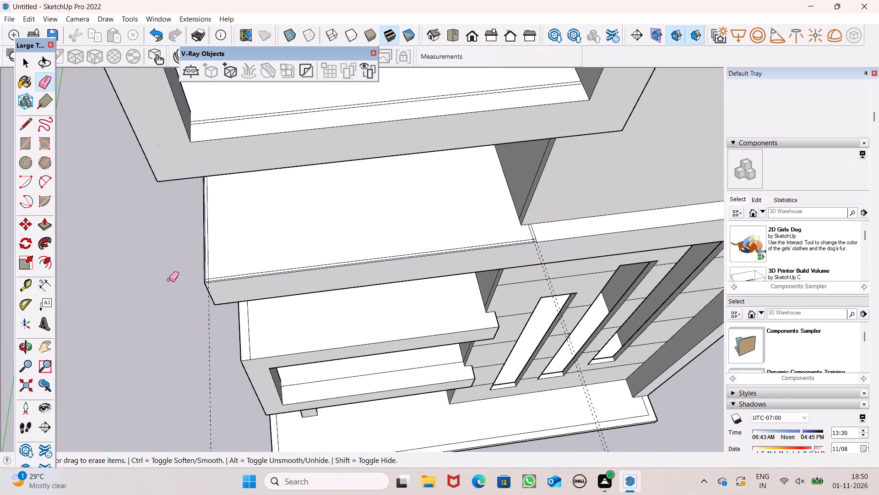
{"action": "scroll", "coordinate": [169, 285], "scroll_direction": "up", "scroll_amount": 3}
{"action": "scroll", "coordinate": [474, 242], "scroll_direction": "down", "scroll_amount": 2}
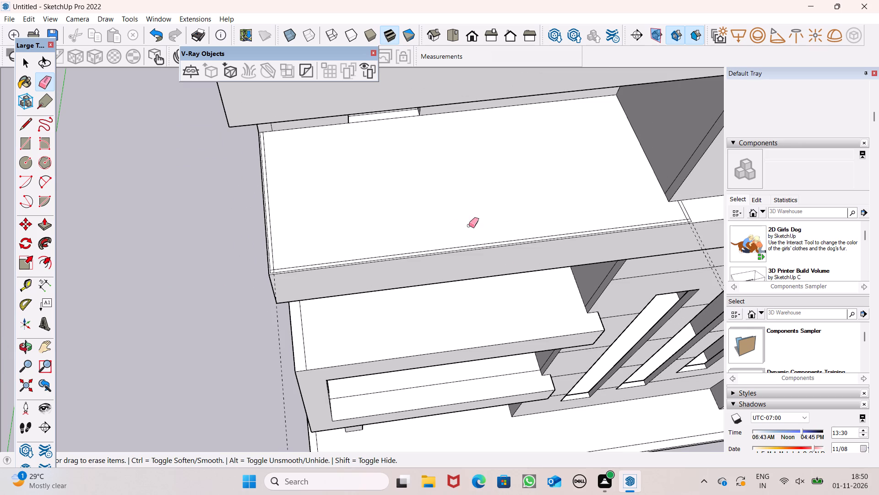
{"action": "scroll", "coordinate": [403, 217], "scroll_direction": "down", "scroll_amount": 6}
{"action": "scroll", "coordinate": [315, 289], "scroll_direction": "down", "scroll_amount": 6}
{"action": "middle_click_drag", "start_coordinate": [368, 390], "coordinate": [394, 317]}
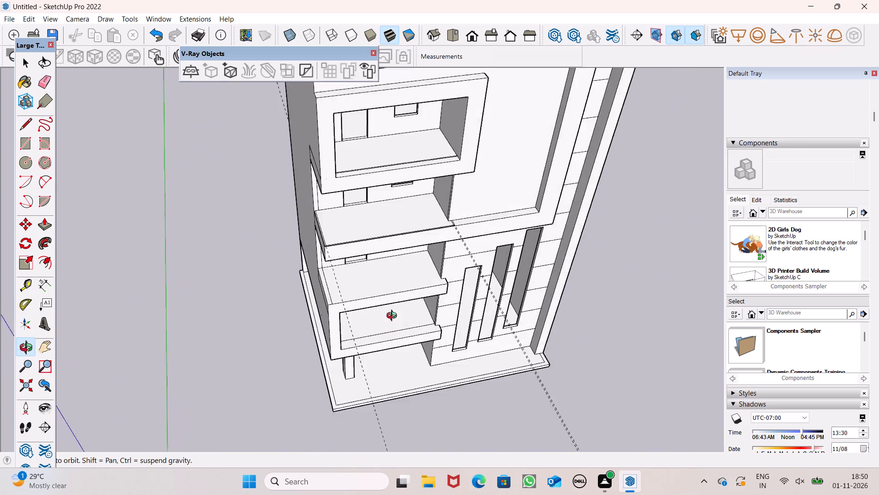
{"action": "middle_click_drag", "start_coordinate": [394, 317], "coordinate": [436, 264]}
{"action": "scroll", "coordinate": [436, 263], "scroll_direction": "up", "scroll_amount": 1}
{"action": "left_click_drag", "start_coordinate": [457, 387], "coordinate": [462, 386]}
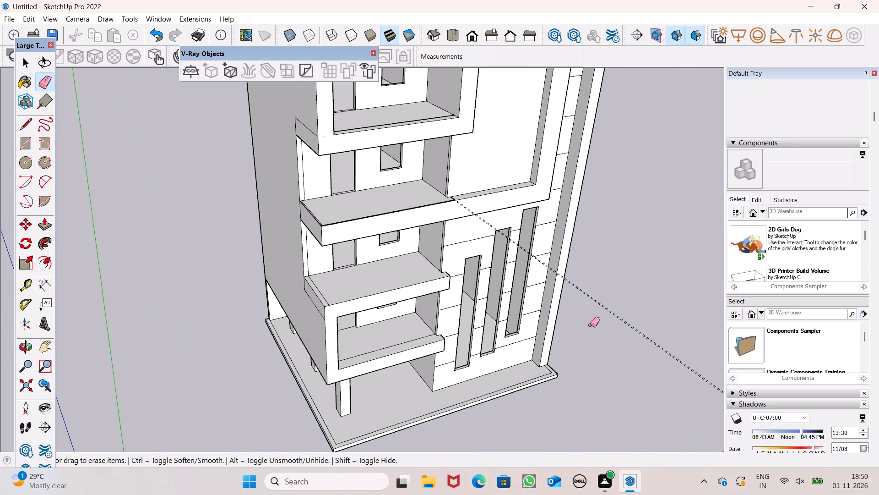
{"action": "left_click_drag", "start_coordinate": [608, 319], "coordinate": [617, 303]}
Erase the short dividing lines at both corners of the 2" balcony strip so it forms one continuous face.
{"action": "scroll", "coordinate": [618, 301], "scroll_direction": "down", "scroll_amount": 2}
{"action": "middle_click_drag", "start_coordinate": [616, 322], "coordinate": [601, 341]}
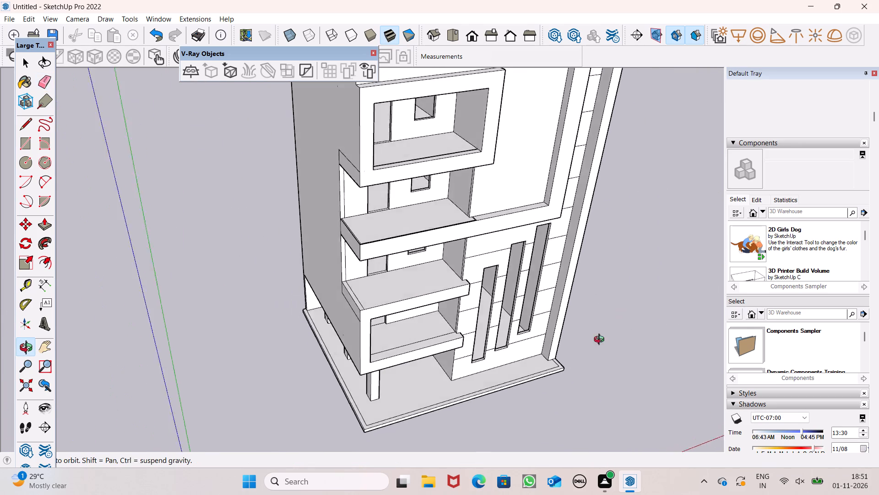
{"action": "middle_click_drag", "start_coordinate": [601, 341], "coordinate": [562, 363]}
{"action": "scroll", "coordinate": [560, 229], "scroll_direction": "down", "scroll_amount": 2}
{"action": "middle_click_drag", "start_coordinate": [544, 249], "coordinate": [516, 286]}
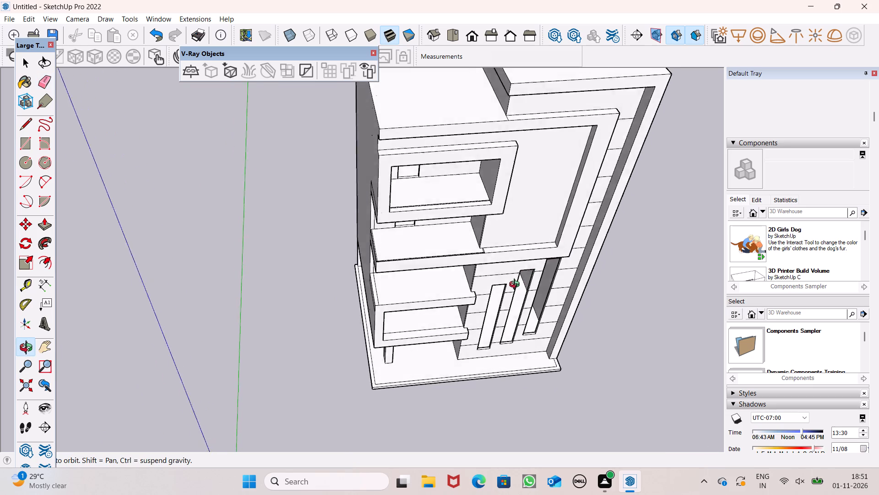
{"action": "middle_click_drag", "start_coordinate": [516, 286], "coordinate": [504, 290]}
{"action": "middle_click_drag", "start_coordinate": [423, 295], "coordinate": [407, 326]}
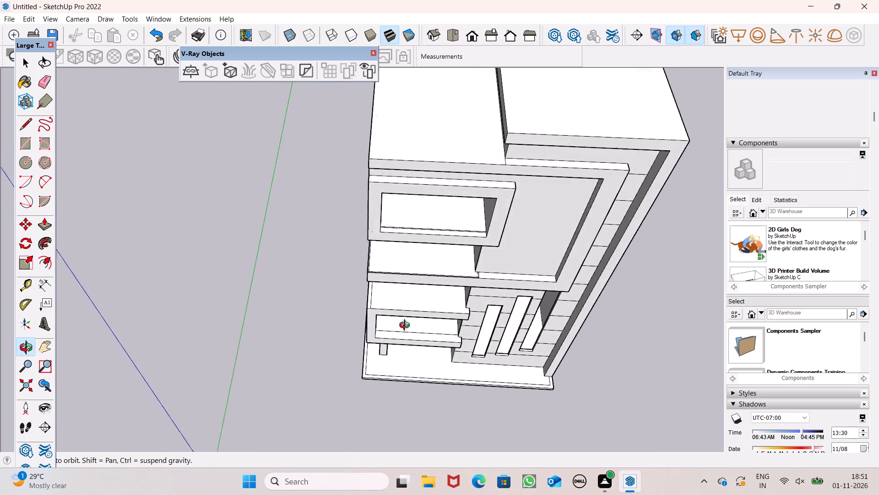
{"action": "middle_click_drag", "start_coordinate": [407, 326], "coordinate": [459, 322]}
{"action": "scroll", "coordinate": [376, 284], "scroll_direction": "up", "scroll_amount": 10}
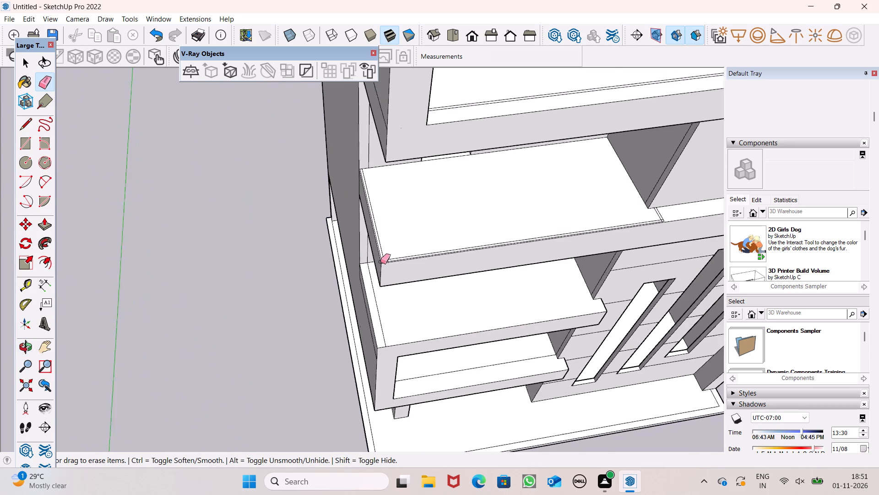
{"action": "scroll", "coordinate": [380, 262], "scroll_direction": "up", "scroll_amount": 19}
{"action": "left_click_drag", "start_coordinate": [348, 247], "coordinate": [355, 257]}
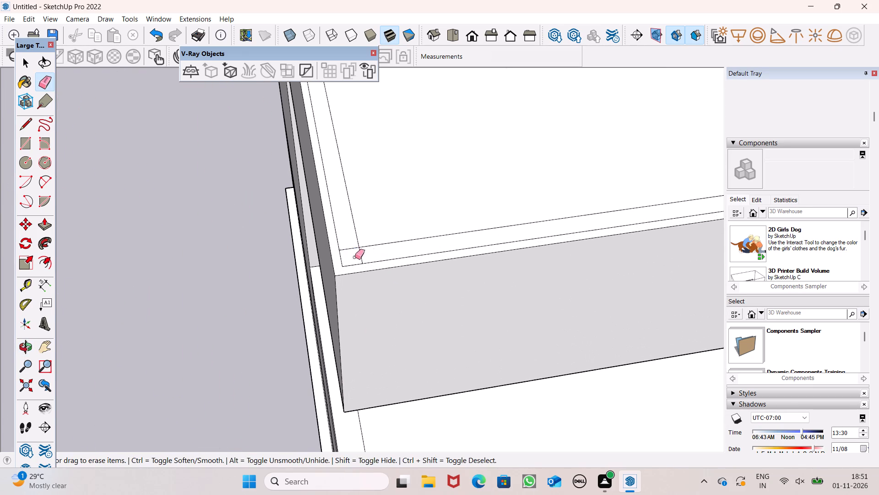
{"action": "left_click_drag", "start_coordinate": [355, 257], "coordinate": [365, 254]}
{"action": "scroll", "coordinate": [291, 308], "scroll_direction": "down", "scroll_amount": 7}
{"action": "scroll", "coordinate": [218, 290], "scroll_direction": "down", "scroll_amount": 5}
{"action": "scroll", "coordinate": [441, 247], "scroll_direction": "up", "scroll_amount": 7}
{"action": "scroll", "coordinate": [477, 289], "scroll_direction": "up", "scroll_amount": 17}
{"action": "left_click_drag", "start_coordinate": [474, 289], "coordinate": [474, 313]}
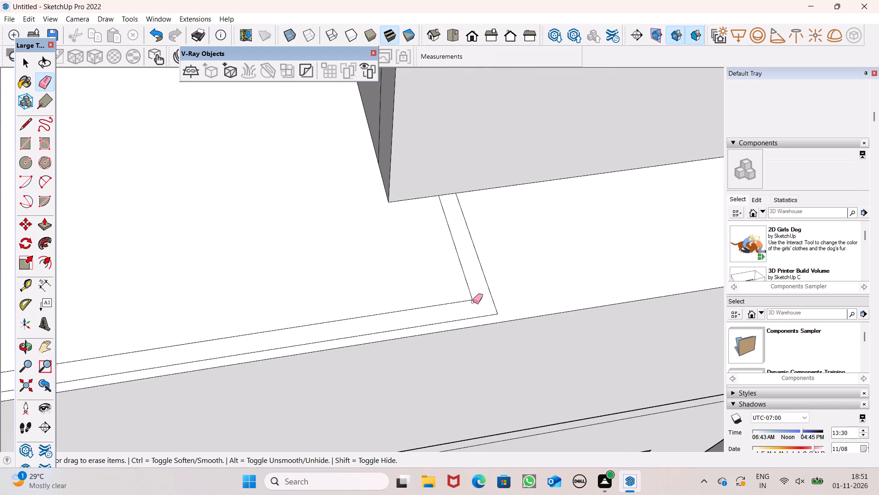
{"action": "scroll", "coordinate": [457, 272], "scroll_direction": "down", "scroll_amount": 6}
{"action": "key", "text": "space"}
Push/Pull the continuous 2" edge strip of the balcony floor upward 3' to form a parapet.
{"action": "scroll", "coordinate": [530, 263], "scroll_direction": "down", "scroll_amount": 4}
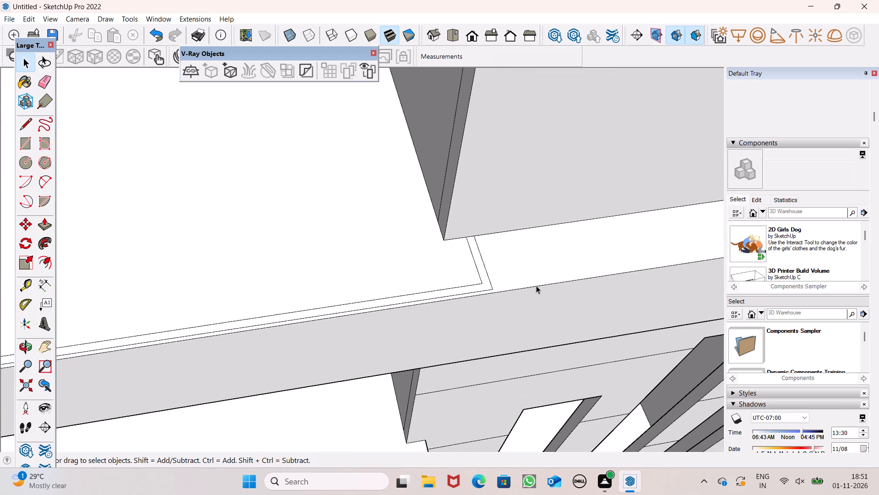
{"action": "scroll", "coordinate": [560, 254], "scroll_direction": "down", "scroll_amount": 4}
{"action": "middle_click_drag", "start_coordinate": [513, 299], "coordinate": [541, 165]}
{"action": "scroll", "coordinate": [557, 202], "scroll_direction": "down", "scroll_amount": 5}
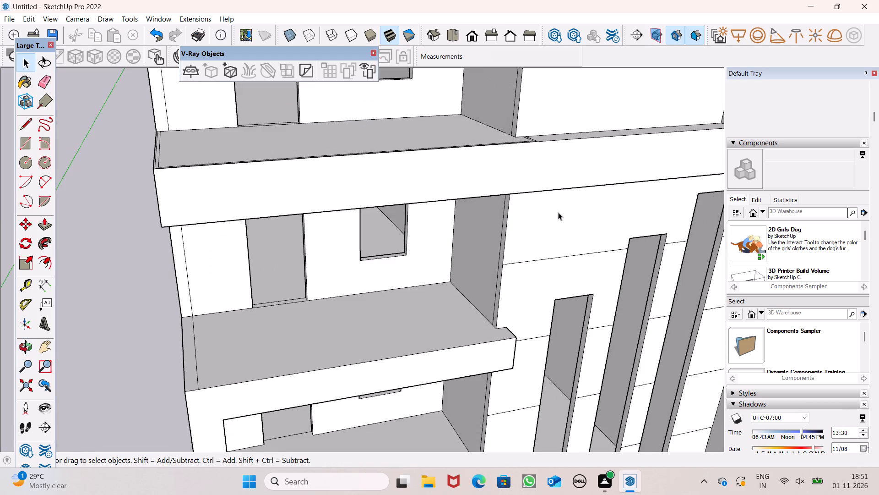
{"action": "scroll", "coordinate": [571, 203], "scroll_direction": "down", "scroll_amount": 3}
{"action": "middle_click_drag", "start_coordinate": [593, 229], "coordinate": [488, 317]}
{"action": "scroll", "coordinate": [533, 261], "scroll_direction": "up", "scroll_amount": 1}
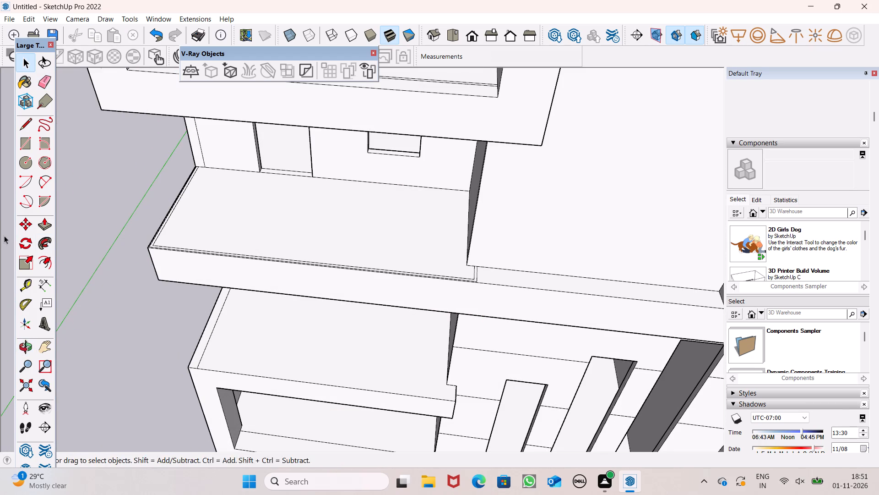
{"action": "left_click_drag", "start_coordinate": [39, 225], "coordinate": [48, 228]}
{"action": "scroll", "coordinate": [170, 289], "scroll_direction": "up", "scroll_amount": 1}
{"action": "middle_click_drag", "start_coordinate": [168, 290], "coordinate": [175, 330]}
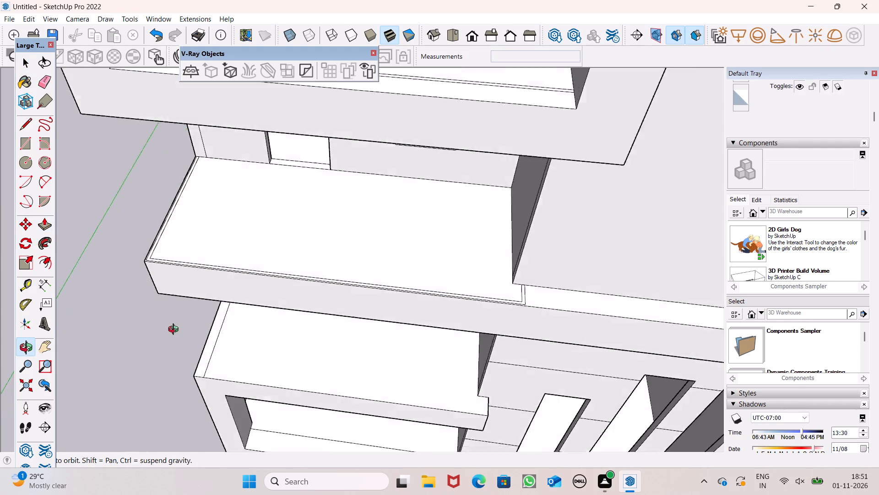
{"action": "middle_click_drag", "start_coordinate": [175, 330], "coordinate": [185, 366]}
{"action": "scroll", "coordinate": [137, 315], "scroll_direction": "up", "scroll_amount": 8}
{"action": "scroll", "coordinate": [137, 313], "scroll_direction": "down", "scroll_amount": 7}
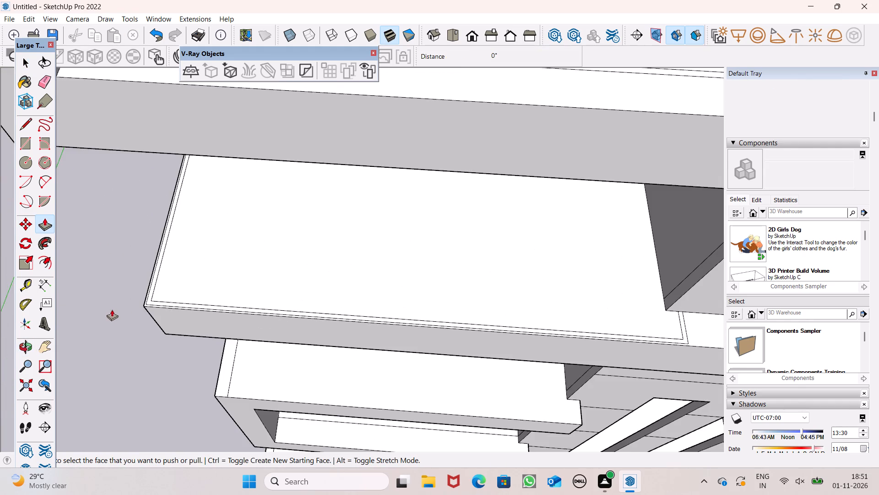
{"action": "scroll", "coordinate": [622, 316], "scroll_direction": "up", "scroll_amount": 7}
{"action": "middle_click_drag", "start_coordinate": [581, 358], "coordinate": [536, 301]}
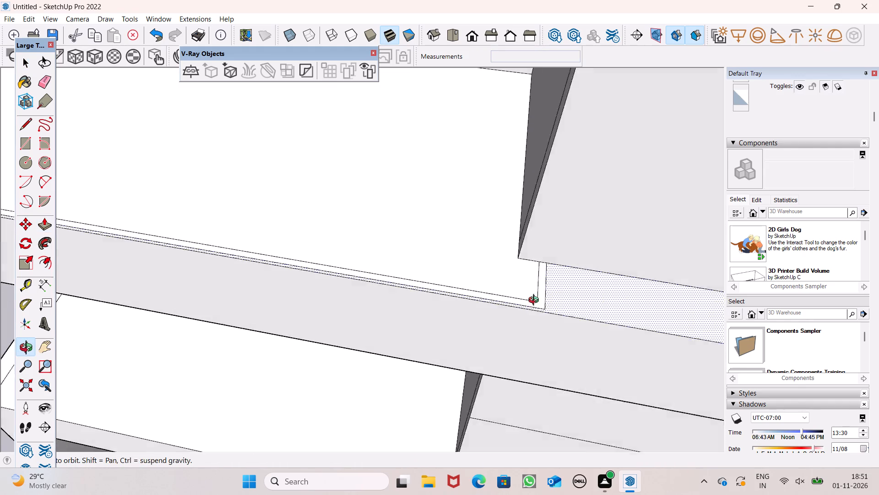
{"action": "middle_click_drag", "start_coordinate": [536, 301], "coordinate": [510, 293]}
{"action": "left_click_drag", "start_coordinate": [502, 296], "coordinate": [497, 216]}
{"action": "key", "text": "3"}
{"action": "key", "text": "apostrophe"}
{"action": "key", "text": "Return"}
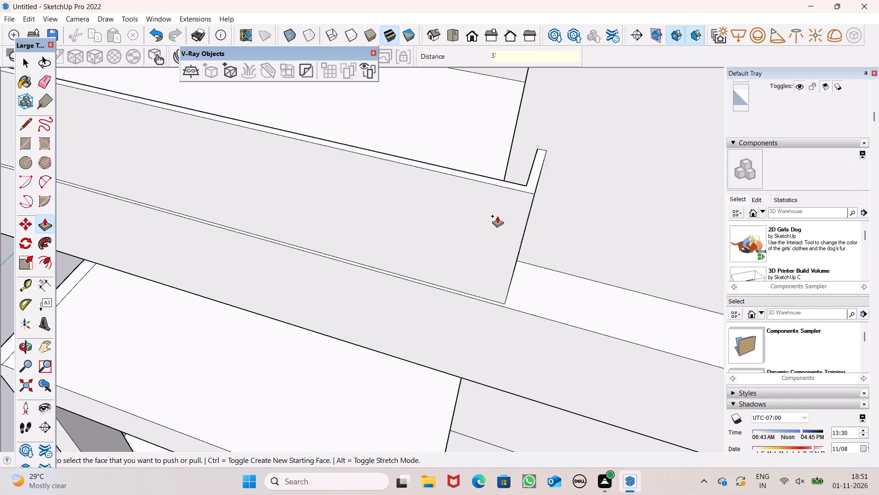
Measure the raised parapet's height at its outer front corner with the Dimension tool, without placing a dimension.
{"action": "scroll", "coordinate": [497, 216], "scroll_direction": "down", "scroll_amount": 5}
{"action": "middle_click_drag", "start_coordinate": [503, 251], "coordinate": [564, 123]}
{"action": "scroll", "coordinate": [467, 121], "scroll_direction": "down", "scroll_amount": 6}
{"action": "scroll", "coordinate": [437, 205], "scroll_direction": "down", "scroll_amount": 6}
{"action": "middle_click_drag", "start_coordinate": [488, 159], "coordinate": [500, 131]}
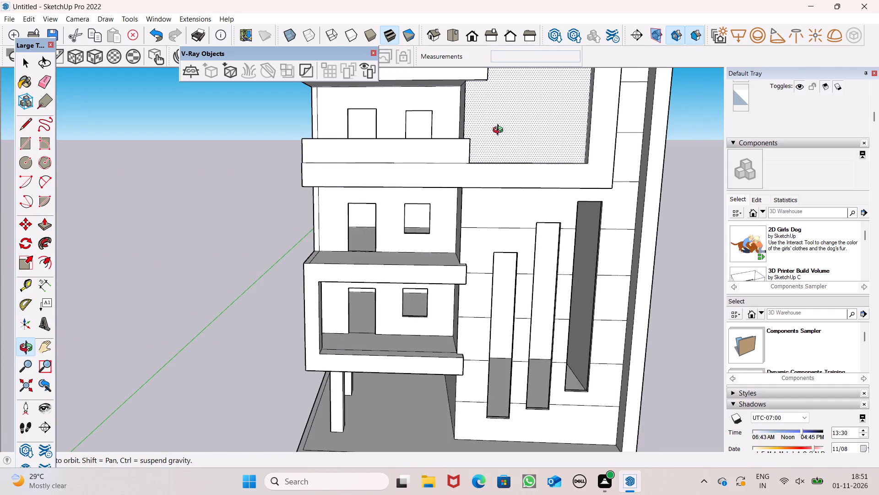
{"action": "middle_click_drag", "start_coordinate": [500, 131], "coordinate": [498, 179]}
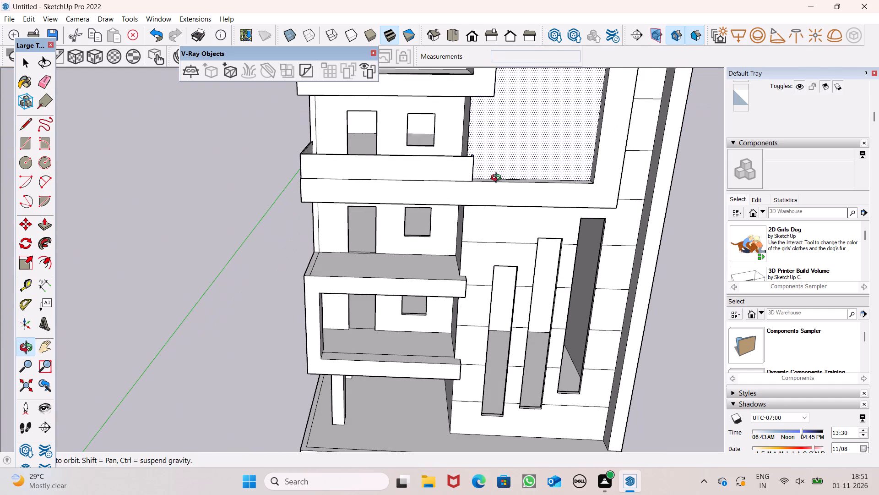
{"action": "middle_click_drag", "start_coordinate": [498, 179], "coordinate": [462, 197]}
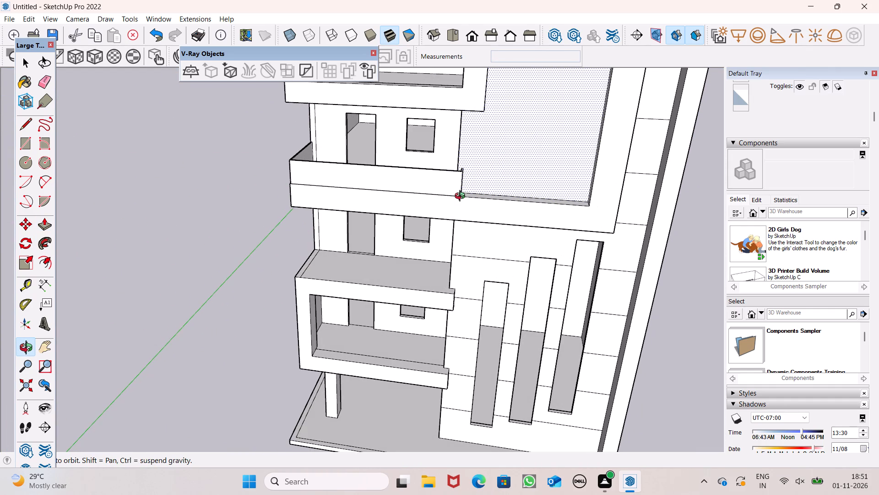
{"action": "middle_click_drag", "start_coordinate": [462, 197], "coordinate": [509, 128]}
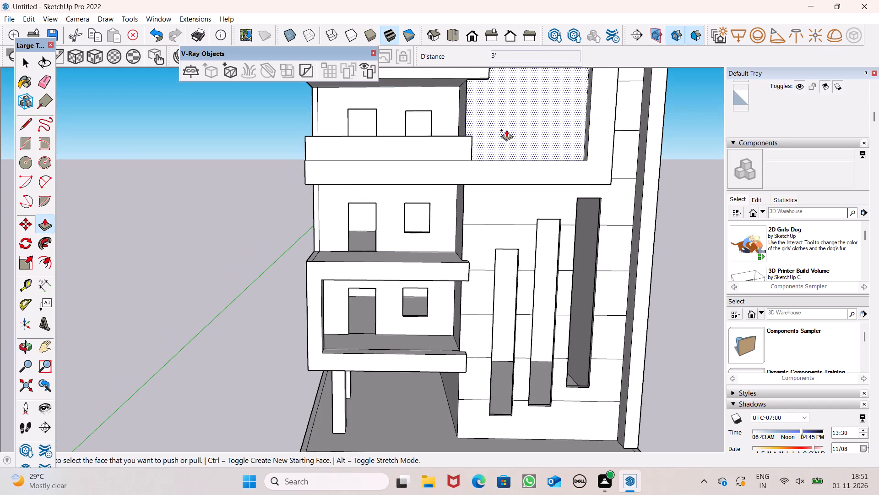
{"action": "left_click_drag", "start_coordinate": [37, 289], "coordinate": [42, 289]}
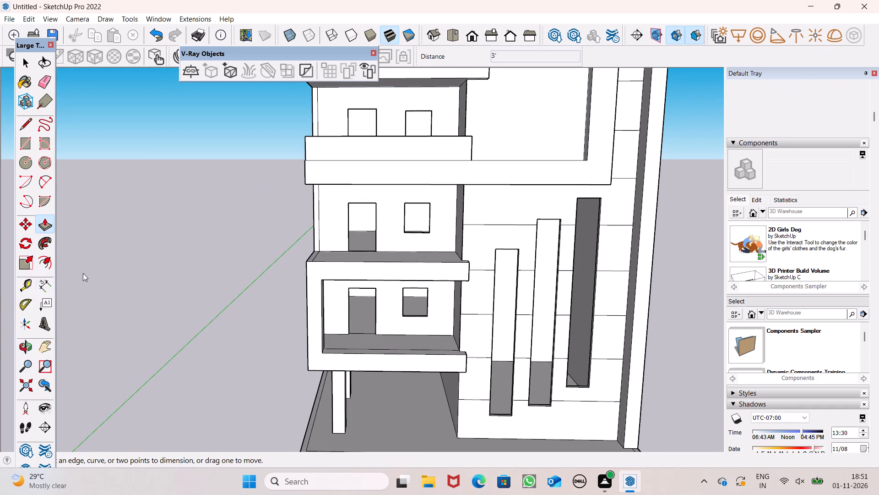
{"action": "scroll", "coordinate": [357, 213], "scroll_direction": "up", "scroll_amount": 6}
{"action": "scroll", "coordinate": [387, 184], "scroll_direction": "down", "scroll_amount": 6}
{"action": "middle_click_drag", "start_coordinate": [206, 242], "coordinate": [465, 292]}
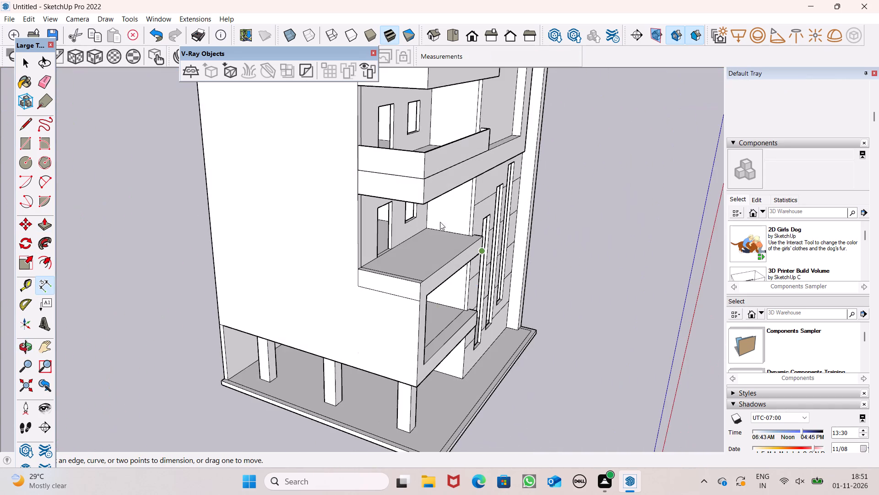
{"action": "scroll", "coordinate": [433, 199], "scroll_direction": "up", "scroll_amount": 8}
{"action": "scroll", "coordinate": [415, 114], "scroll_direction": "up", "scroll_amount": 6}
{"action": "left_click", "coordinate": [420, 118]}
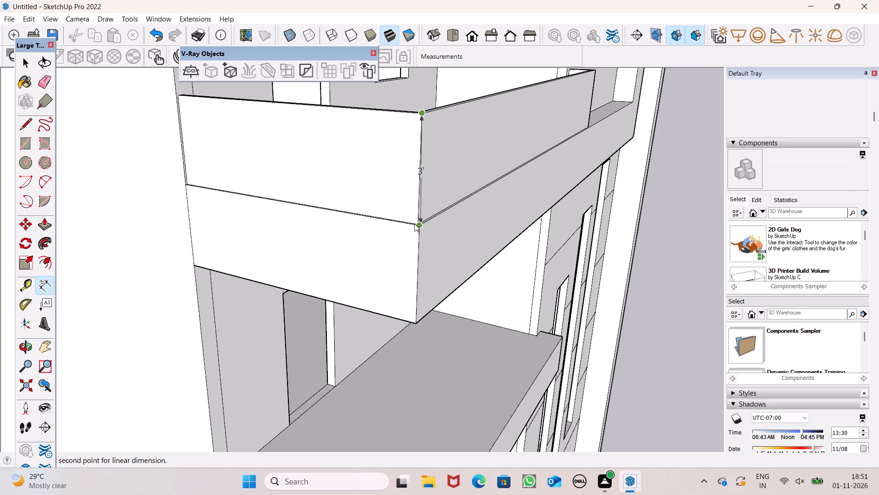
{"action": "key", "text": "space"}
Paint the top face of the balcony parapet with Metal Silver from the Metal materials collection.
{"action": "scroll", "coordinate": [380, 209], "scroll_direction": "down", "scroll_amount": 3}
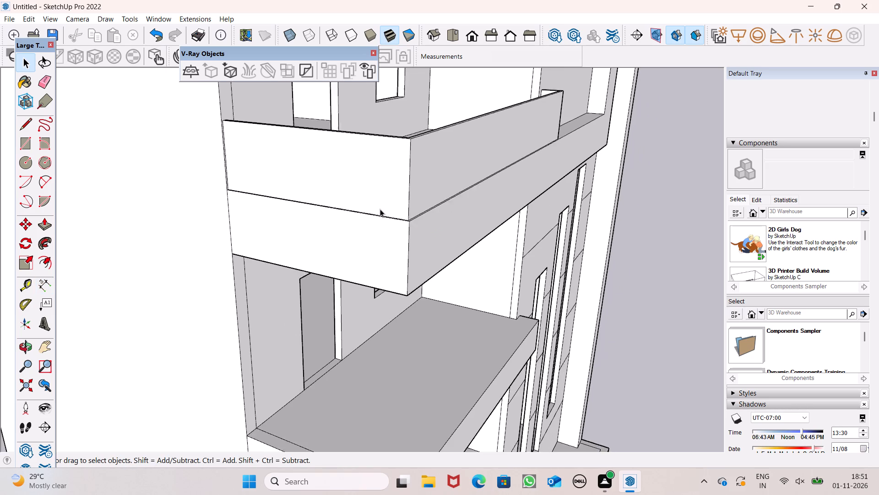
{"action": "scroll", "coordinate": [380, 209], "scroll_direction": "down", "scroll_amount": 2}
{"action": "middle_click_drag", "start_coordinate": [438, 262], "coordinate": [208, 294]}
{"action": "scroll", "coordinate": [357, 184], "scroll_direction": "down", "scroll_amount": 3}
{"action": "middle_click_drag", "start_coordinate": [411, 222], "coordinate": [383, 268]}
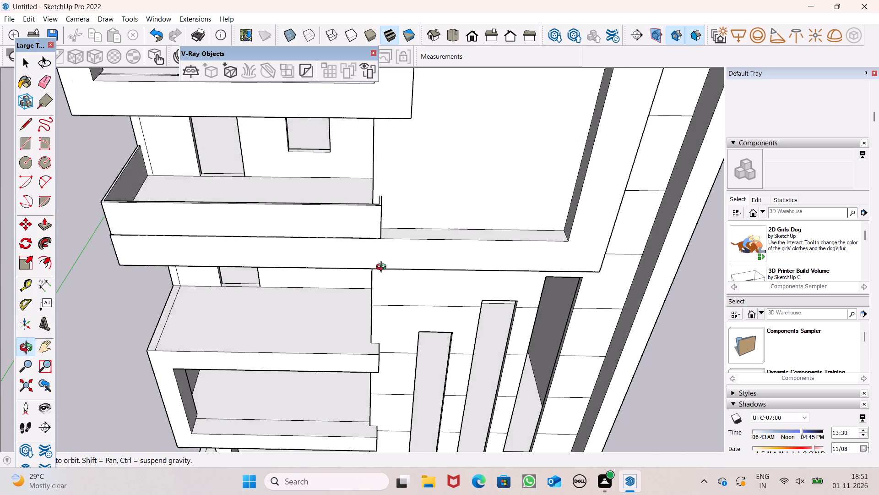
{"action": "middle_click_drag", "start_coordinate": [383, 268], "coordinate": [359, 271]}
{"action": "left_click", "coordinate": [43, 230]}
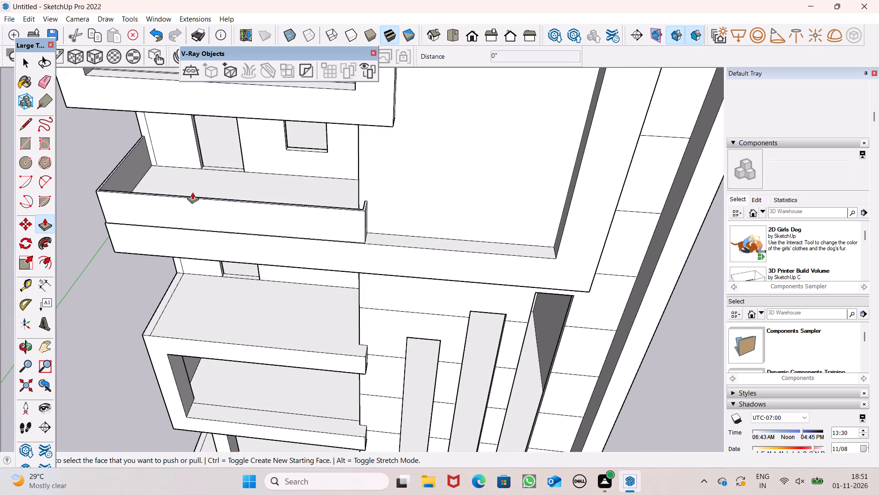
{"action": "scroll", "coordinate": [301, 165], "scroll_direction": "up", "scroll_amount": 2}
{"action": "scroll", "coordinate": [785, 218], "scroll_direction": "down", "scroll_amount": 3}
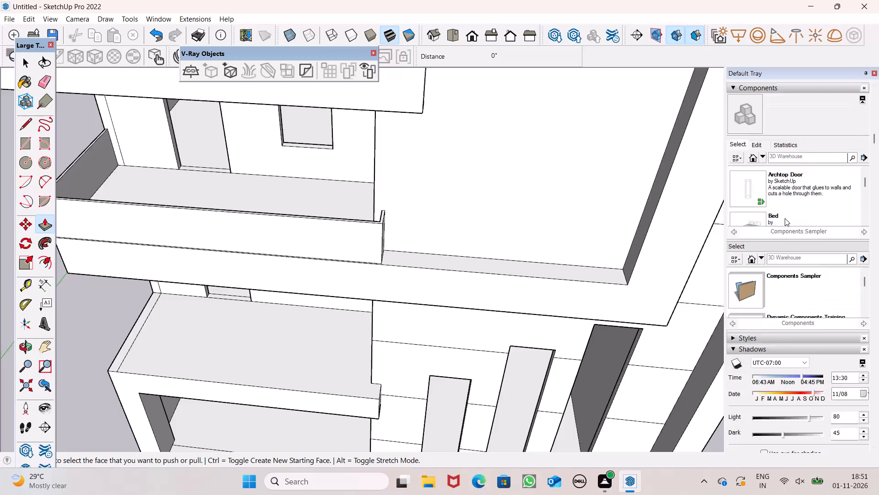
{"action": "scroll", "coordinate": [785, 218], "scroll_direction": "down", "scroll_amount": 3}
{"action": "scroll", "coordinate": [783, 255], "scroll_direction": "down", "scroll_amount": 12}
{"action": "left_click", "coordinate": [800, 220]}
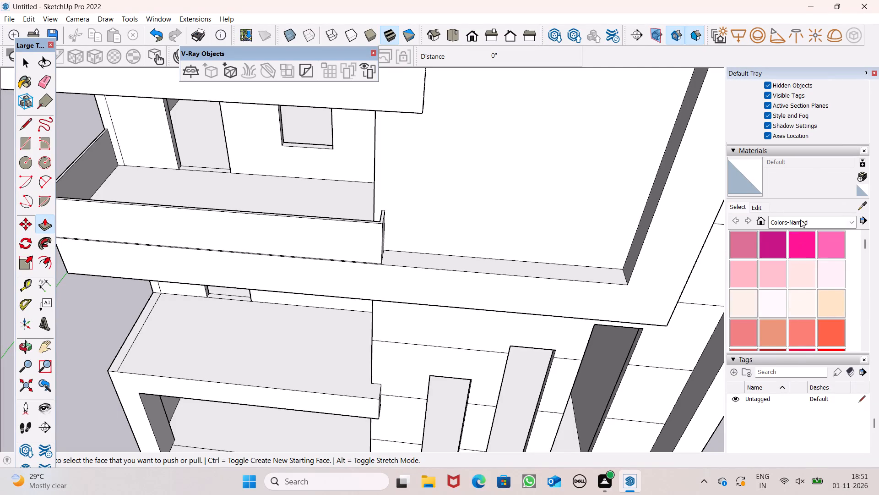
{"action": "left_click", "coordinate": [805, 299]}
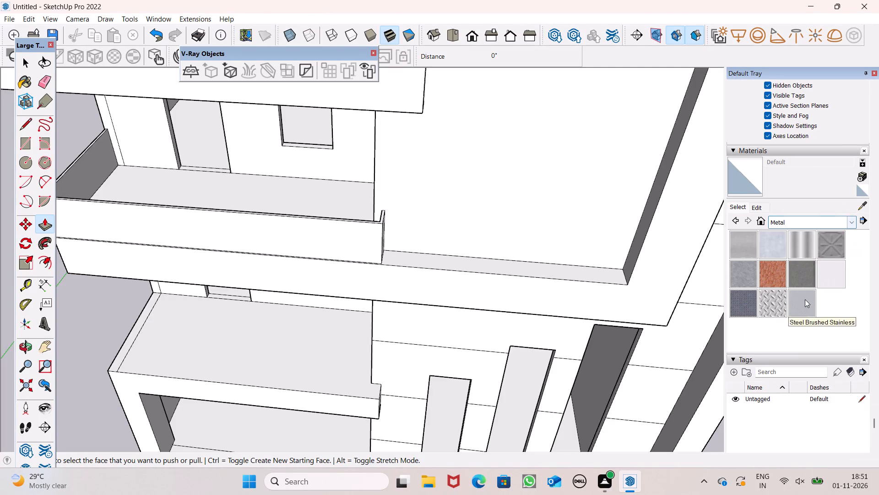
{"action": "left_click", "coordinate": [844, 279]}
{"action": "scroll", "coordinate": [281, 154], "scroll_direction": "up", "scroll_amount": 7}
{"action": "scroll", "coordinate": [484, 295], "scroll_direction": "up", "scroll_amount": 6}
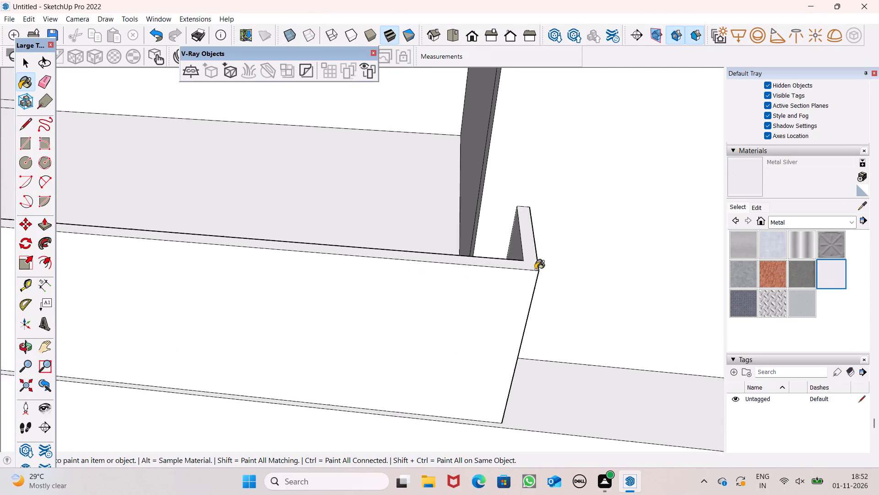
{"action": "left_click", "coordinate": [531, 267]}
{"action": "scroll", "coordinate": [478, 251], "scroll_direction": "down", "scroll_amount": 13}
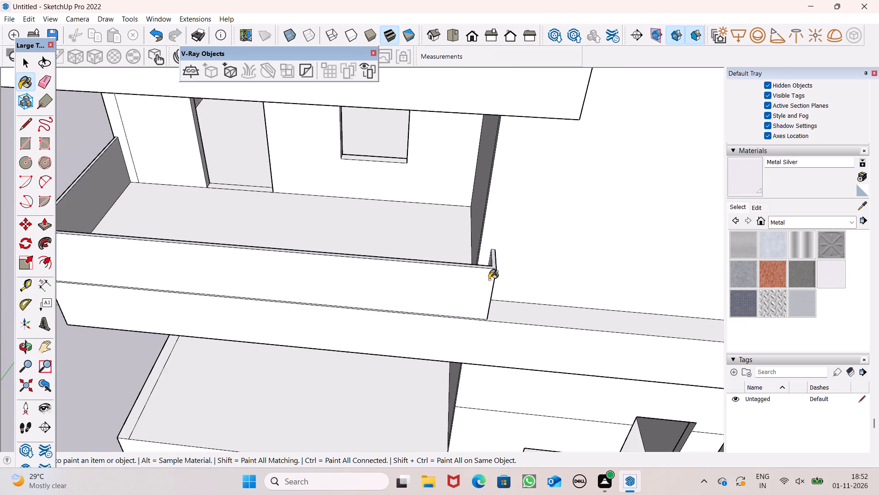
{"action": "middle_click_drag", "start_coordinate": [484, 288], "coordinate": [480, 302]}
{"action": "key", "text": "space"}
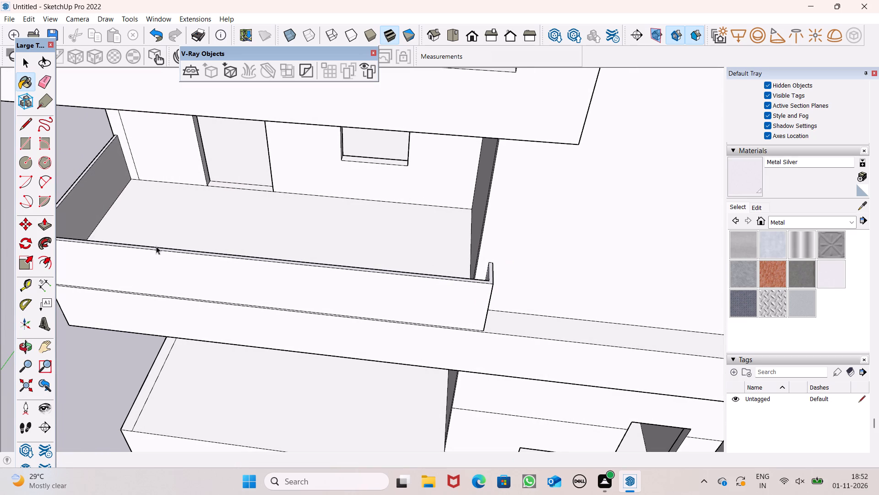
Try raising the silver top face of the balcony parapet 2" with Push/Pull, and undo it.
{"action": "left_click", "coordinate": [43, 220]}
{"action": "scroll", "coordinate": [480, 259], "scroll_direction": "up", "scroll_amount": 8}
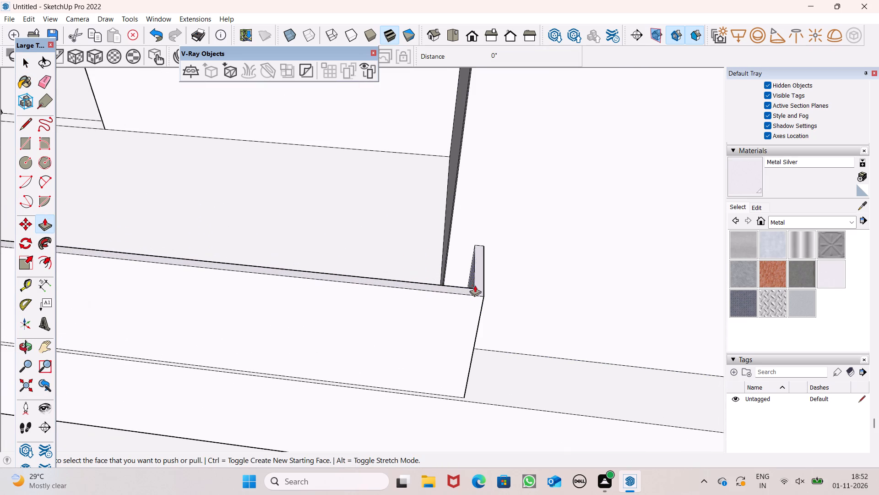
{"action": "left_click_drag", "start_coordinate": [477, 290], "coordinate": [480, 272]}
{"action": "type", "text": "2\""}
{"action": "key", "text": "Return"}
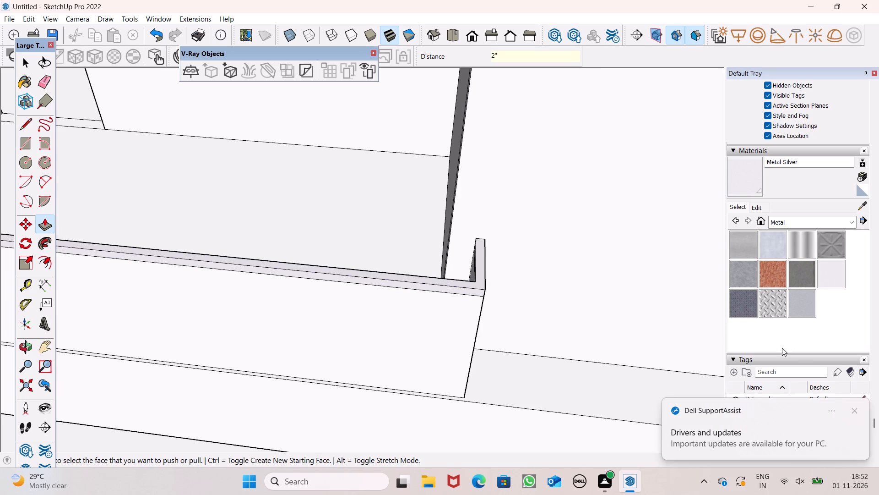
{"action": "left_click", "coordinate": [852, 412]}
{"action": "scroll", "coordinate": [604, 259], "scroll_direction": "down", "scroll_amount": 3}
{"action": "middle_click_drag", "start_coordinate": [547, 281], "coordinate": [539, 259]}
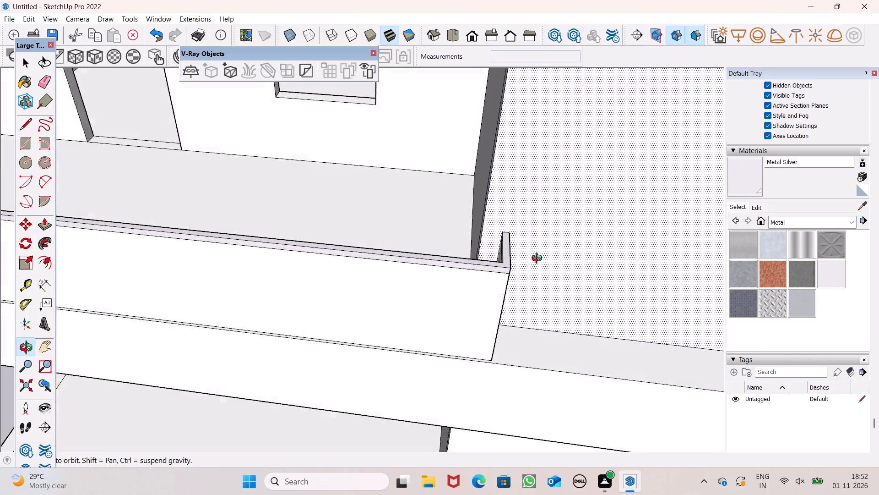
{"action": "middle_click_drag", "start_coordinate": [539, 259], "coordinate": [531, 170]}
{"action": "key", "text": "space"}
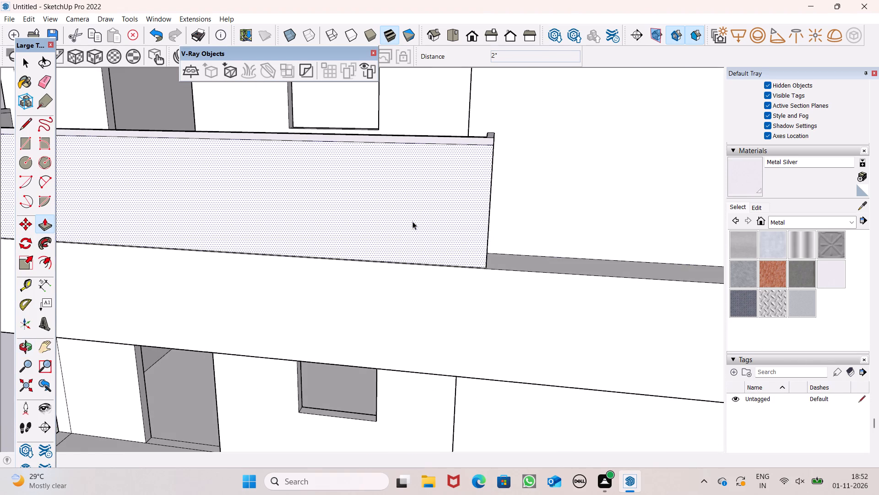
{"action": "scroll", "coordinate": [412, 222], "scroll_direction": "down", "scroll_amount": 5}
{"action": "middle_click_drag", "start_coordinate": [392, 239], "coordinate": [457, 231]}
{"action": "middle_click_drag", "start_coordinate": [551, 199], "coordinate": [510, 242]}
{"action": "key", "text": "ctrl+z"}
Push/Pull the silver top face of the balcony parapet upward 3" to form a metal cap.
{"action": "middle_click_drag", "start_coordinate": [423, 223], "coordinate": [378, 317], "text": "ctrl"}
{"action": "scroll", "coordinate": [425, 296], "scroll_direction": "up", "scroll_amount": 8}
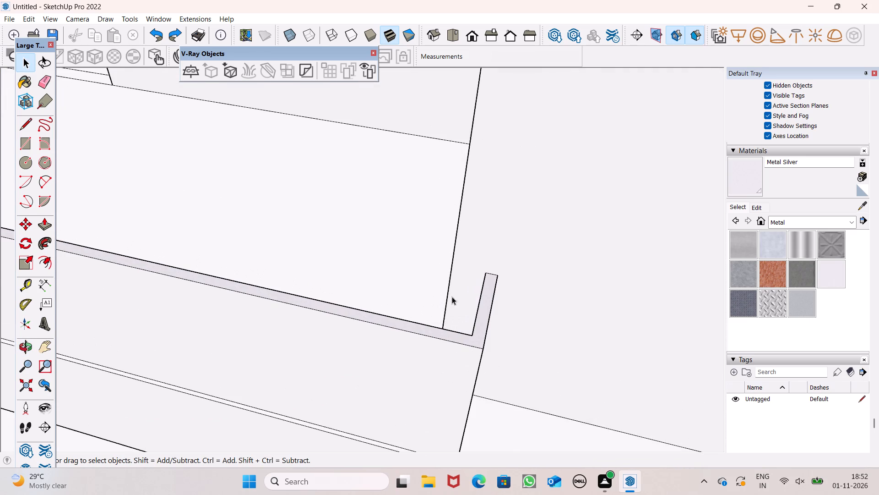
{"action": "left_click_drag", "start_coordinate": [43, 227], "coordinate": [53, 228]}
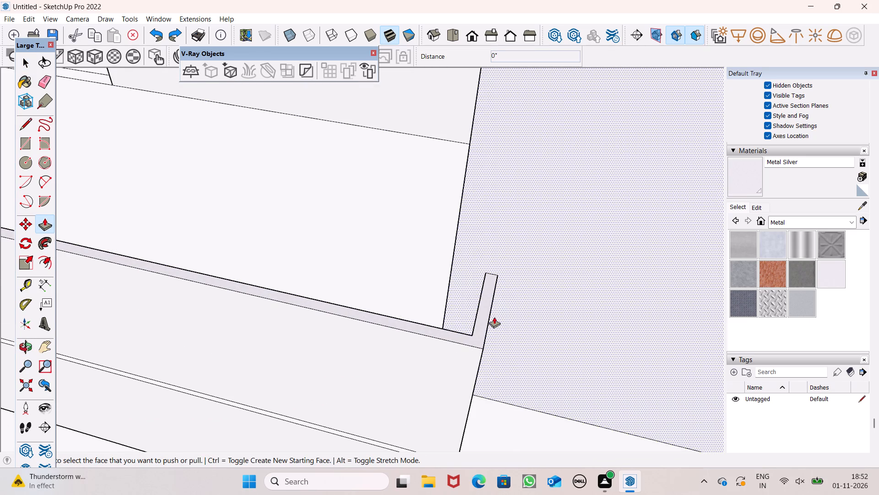
{"action": "left_click_drag", "start_coordinate": [479, 335], "coordinate": [482, 309]}
{"action": "type", "text": "3\""}
{"action": "key", "text": "Return"}
{"action": "scroll", "coordinate": [452, 272], "scroll_direction": "down", "scroll_amount": 5}
{"action": "middle_click_drag", "start_coordinate": [441, 300], "coordinate": [468, 196]}
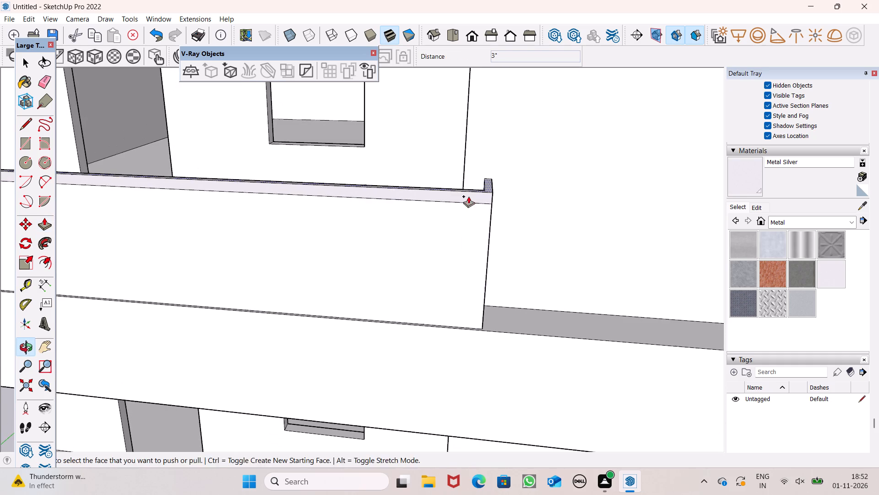
{"action": "key", "text": "space"}
Measure the parapet's height below the silver cap at its outer front corner with the Dimension tool, without placing a dimension.
{"action": "left_click", "coordinate": [44, 278]}
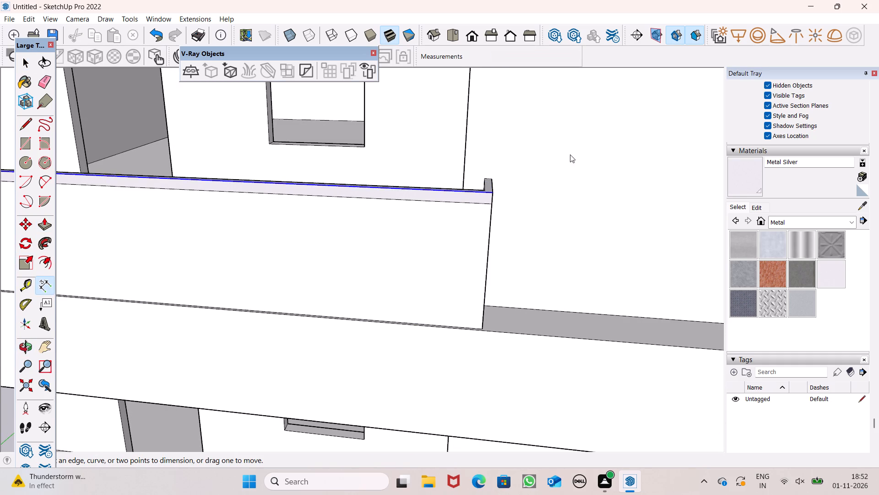
{"action": "scroll", "coordinate": [570, 155], "scroll_direction": "up", "scroll_amount": 2}
{"action": "left_click", "coordinate": [475, 214]}
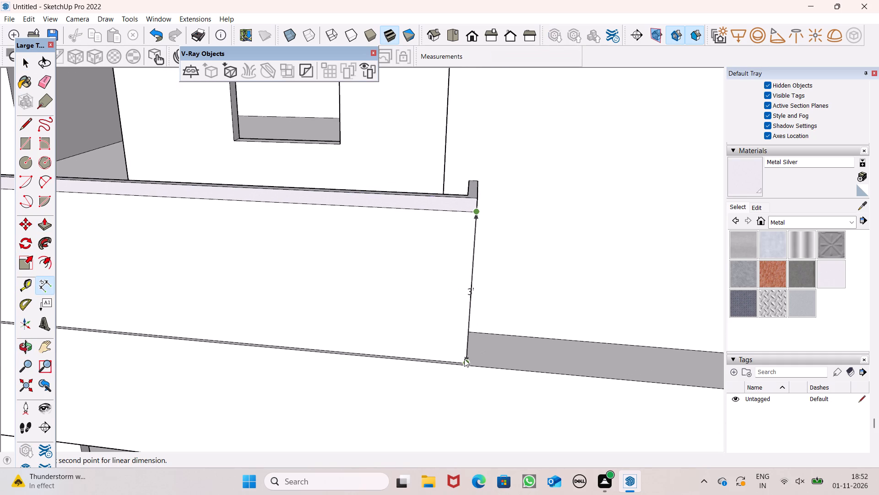
{"action": "key", "text": "space"}
{"action": "scroll", "coordinate": [357, 236], "scroll_direction": "down", "scroll_amount": 3}
{"action": "middle_click_drag", "start_coordinate": [422, 265], "coordinate": [224, 258]}
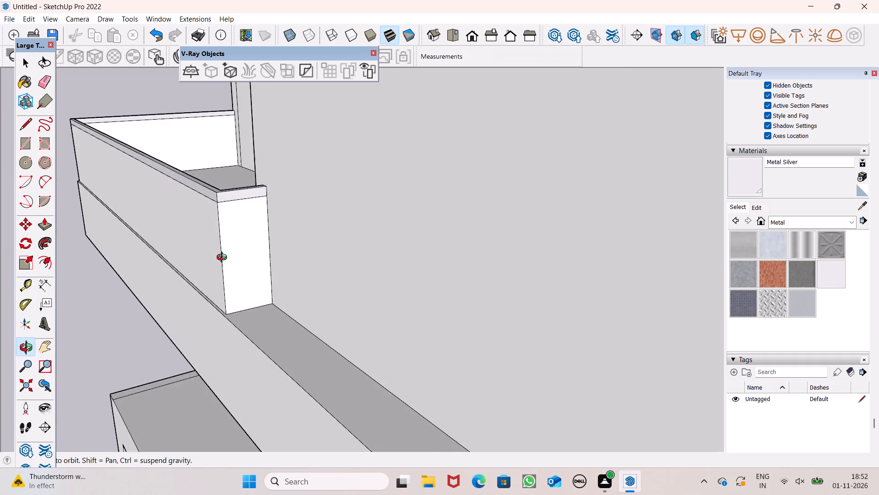
{"action": "middle_click_drag", "start_coordinate": [224, 258], "coordinate": [386, 222]}
{"action": "scroll", "coordinate": [385, 225], "scroll_direction": "up", "scroll_amount": 1}
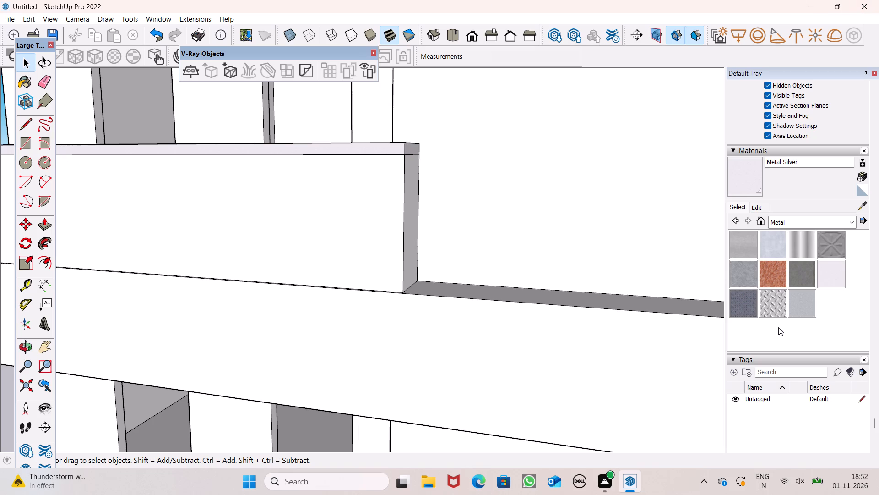
Push/Pull the narrow edge strip on the floor of the framed upper balcony upward 3' to form a parapet.
{"action": "scroll", "coordinate": [531, 269], "scroll_direction": "down", "scroll_amount": 6}
{"action": "scroll", "coordinate": [629, 173], "scroll_direction": "down", "scroll_amount": 6}
{"action": "scroll", "coordinate": [642, 253], "scroll_direction": "down", "scroll_amount": 5}
{"action": "scroll", "coordinate": [597, 231], "scroll_direction": "down", "scroll_amount": 4}
{"action": "middle_click_drag", "start_coordinate": [595, 263], "coordinate": [641, 402]}
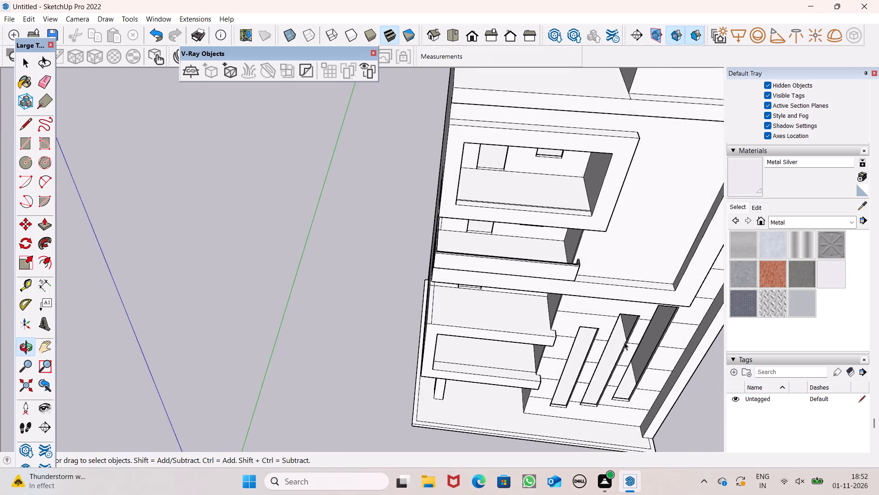
{"action": "scroll", "coordinate": [557, 251], "scroll_direction": "up", "scroll_amount": 2}
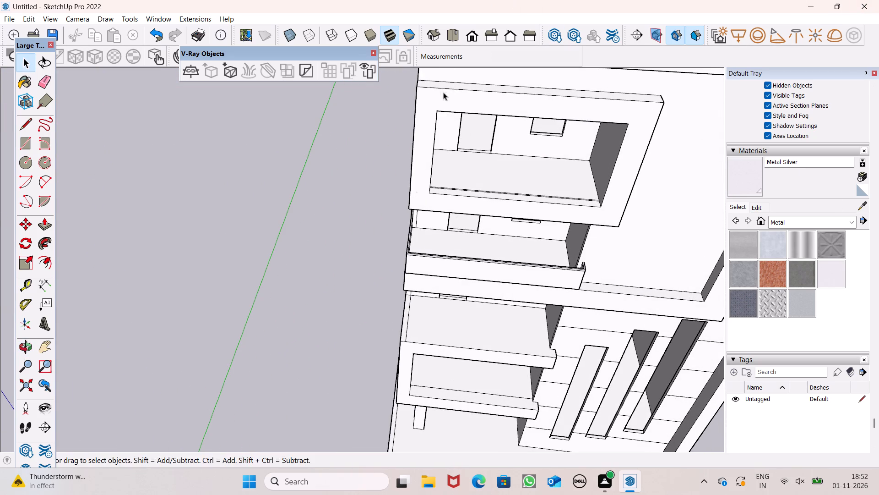
{"action": "middle_click_drag", "start_coordinate": [444, 118], "coordinate": [421, 205]}
{"action": "scroll", "coordinate": [475, 234], "scroll_direction": "up", "scroll_amount": 1}
{"action": "middle_click_drag", "start_coordinate": [559, 286], "coordinate": [509, 155]}
{"action": "left_click", "coordinate": [39, 220]}
{"action": "scroll", "coordinate": [223, 269], "scroll_direction": "down", "scroll_amount": 1}
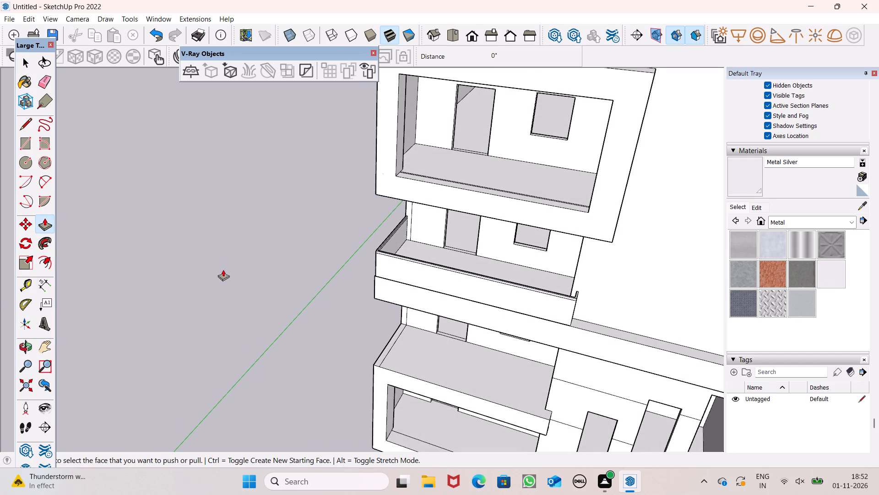
{"action": "scroll", "coordinate": [342, 153], "scroll_direction": "up", "scroll_amount": 7}
{"action": "middle_click_drag", "start_coordinate": [421, 236], "coordinate": [415, 254]}
{"action": "scroll", "coordinate": [435, 256], "scroll_direction": "up", "scroll_amount": 4}
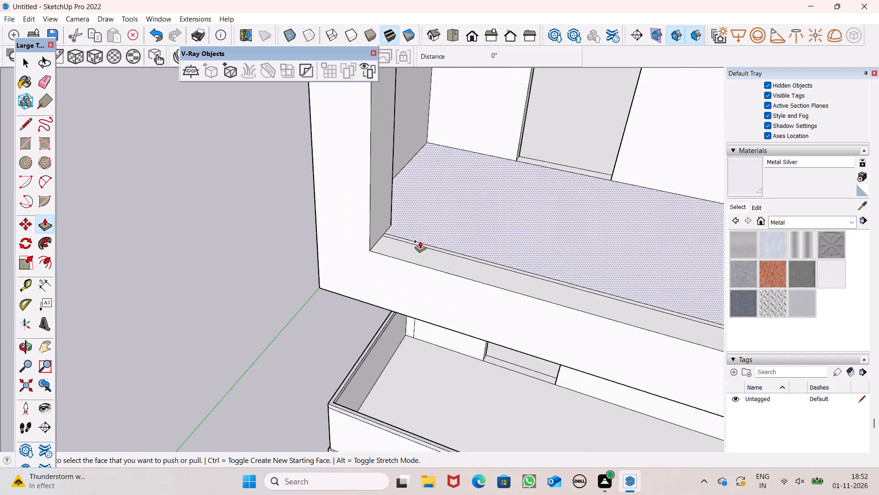
{"action": "scroll", "coordinate": [420, 241], "scroll_direction": "up", "scroll_amount": 2}
{"action": "left_click_drag", "start_coordinate": [386, 235], "coordinate": [374, 164]}
{"action": "key", "text": "3"}
{"action": "key", "text": "apostrophe"}
{"action": "key", "text": "Return"}
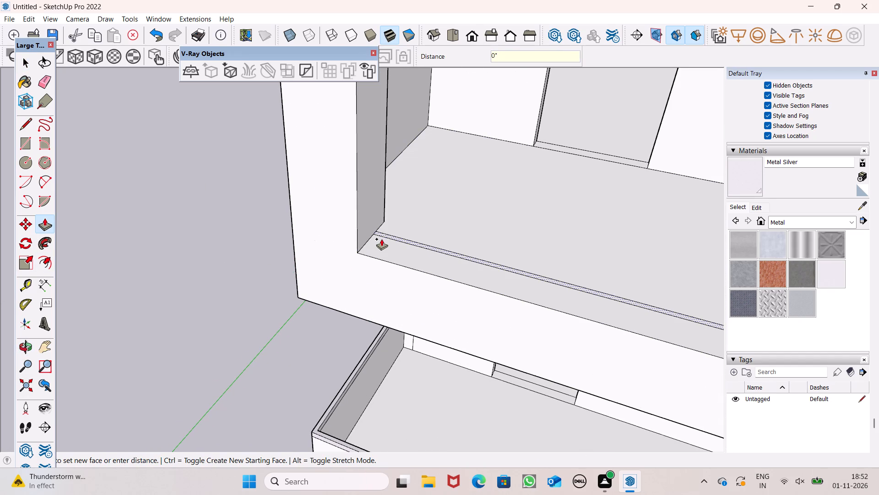
{"action": "left_click_drag", "start_coordinate": [383, 235], "coordinate": [383, 173]}
{"action": "key", "text": "3"}
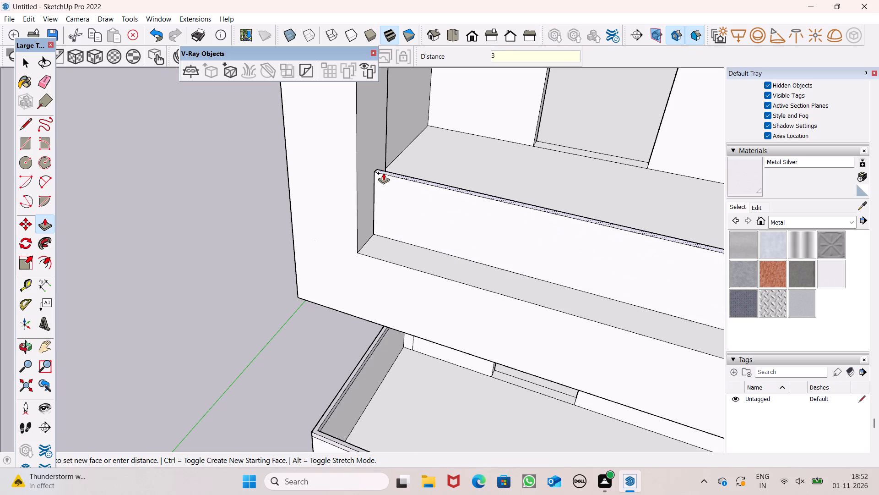
{"action": "left_click_drag", "start_coordinate": [383, 173], "coordinate": [383, 172]}
{"action": "key", "text": "apostrophe"}
{"action": "key", "text": "Return"}
{"action": "key", "text": "space"}
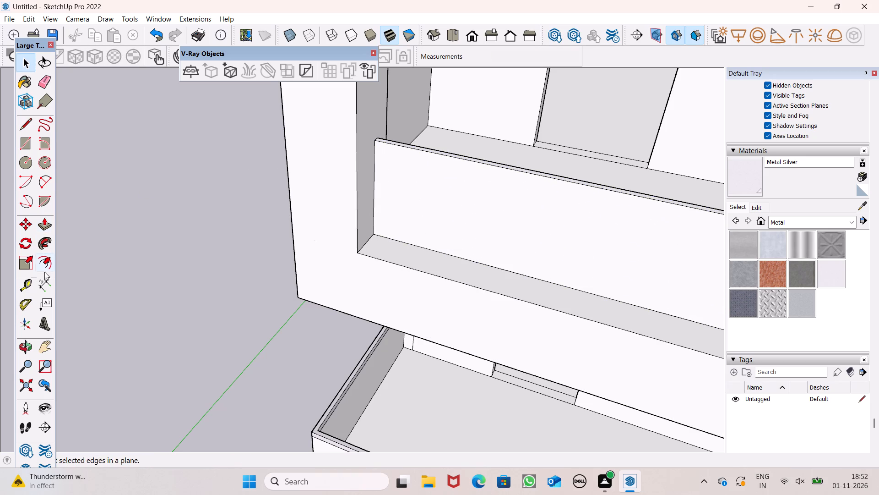
Check the framed upper balcony parapet's height at its end with the Dimension tool, without placing a dimension.
{"action": "left_click_drag", "start_coordinate": [47, 281], "coordinate": [57, 281]}
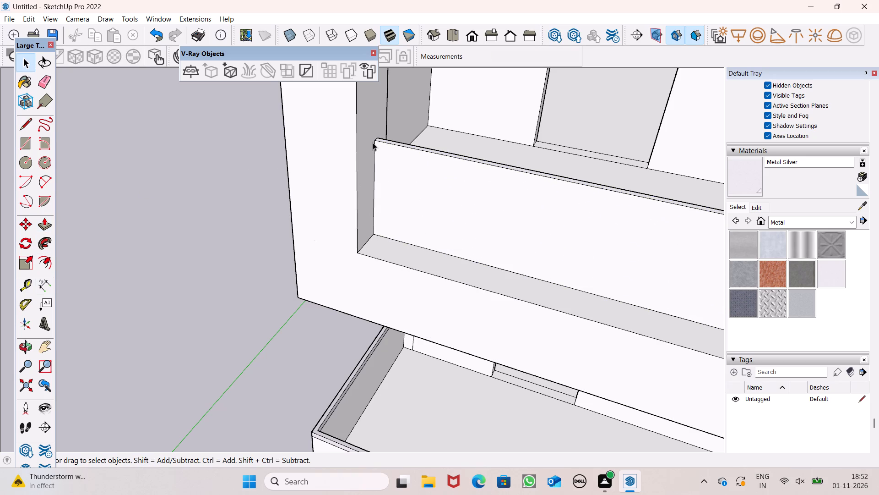
{"action": "left_click", "coordinate": [43, 279]}
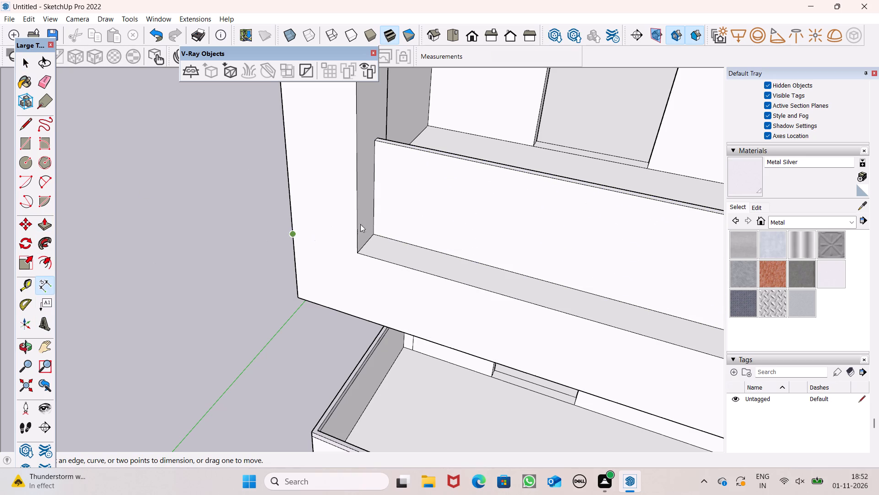
{"action": "left_click", "coordinate": [377, 144]}
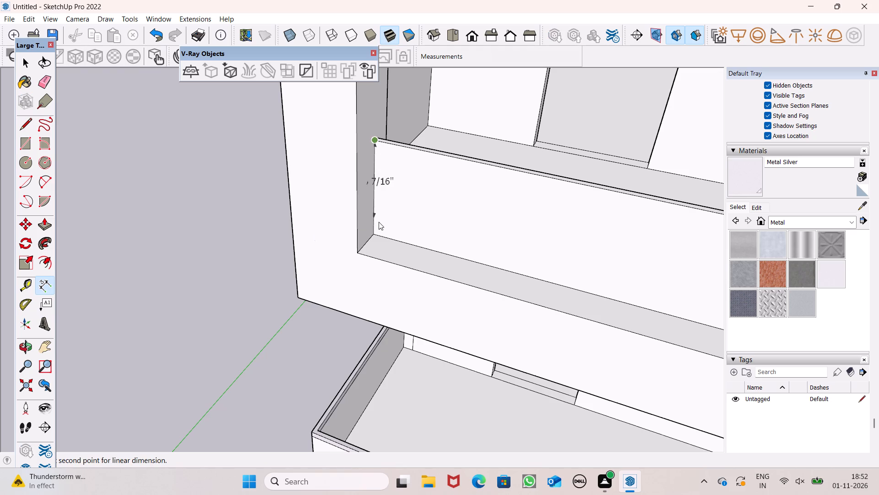
{"action": "key", "text": "space"}
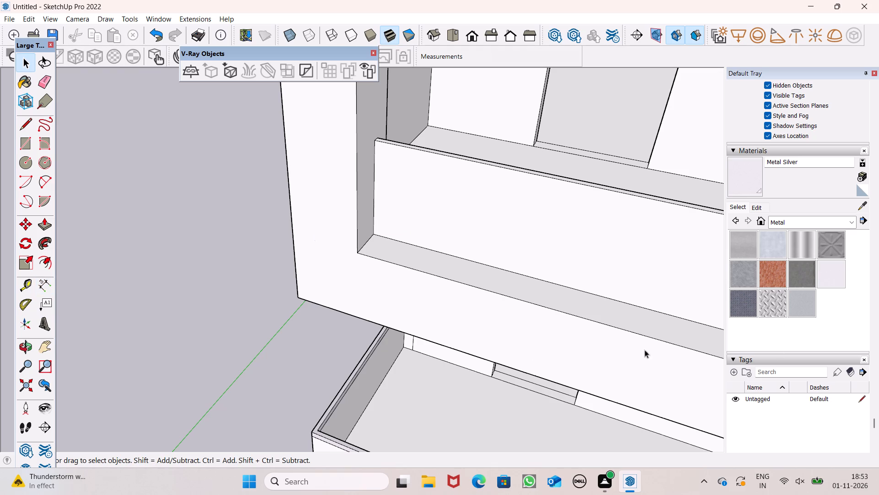
Paint the top face of the framed upper balcony's parapet with Metal Silver.
{"action": "left_click", "coordinate": [823, 279]}
{"action": "scroll", "coordinate": [442, 265], "scroll_direction": "down", "scroll_amount": 1}
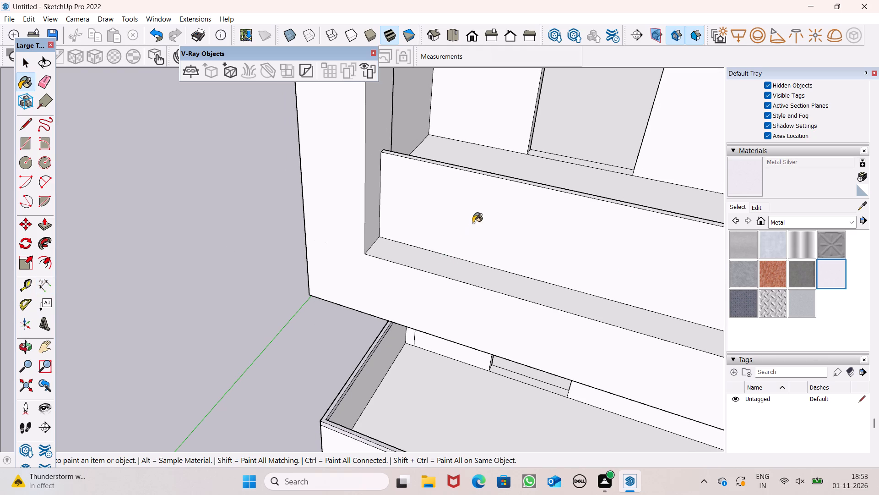
{"action": "scroll", "coordinate": [477, 181], "scroll_direction": "up", "scroll_amount": 5}
{"action": "left_click", "coordinate": [469, 168]}
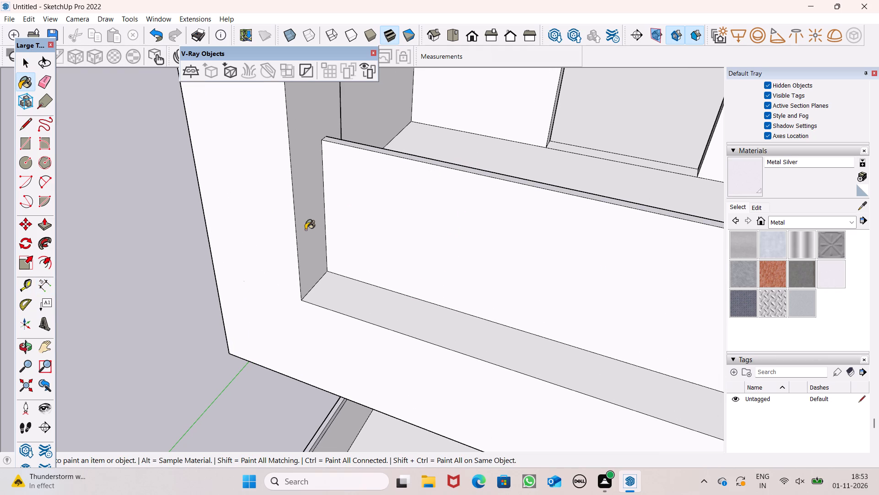
{"action": "key", "text": "space"}
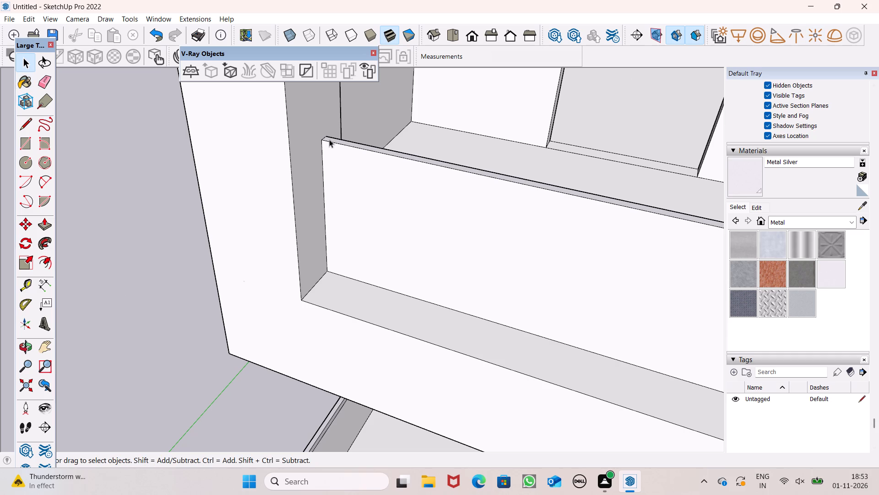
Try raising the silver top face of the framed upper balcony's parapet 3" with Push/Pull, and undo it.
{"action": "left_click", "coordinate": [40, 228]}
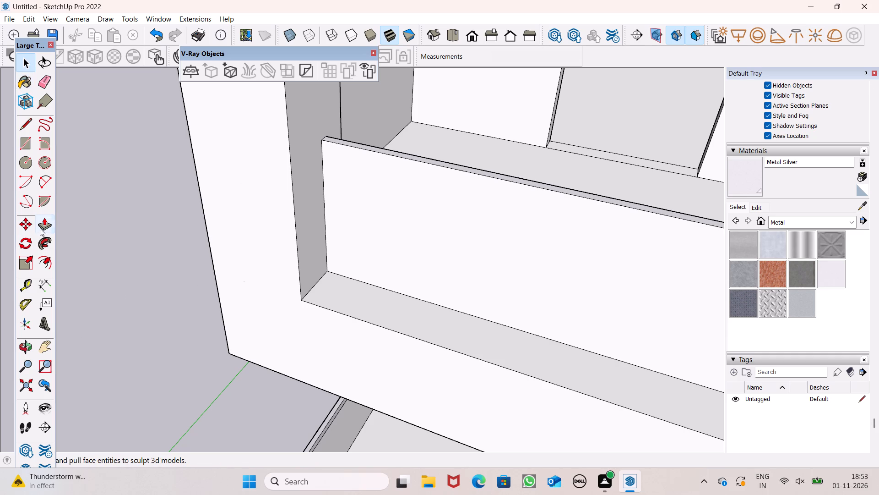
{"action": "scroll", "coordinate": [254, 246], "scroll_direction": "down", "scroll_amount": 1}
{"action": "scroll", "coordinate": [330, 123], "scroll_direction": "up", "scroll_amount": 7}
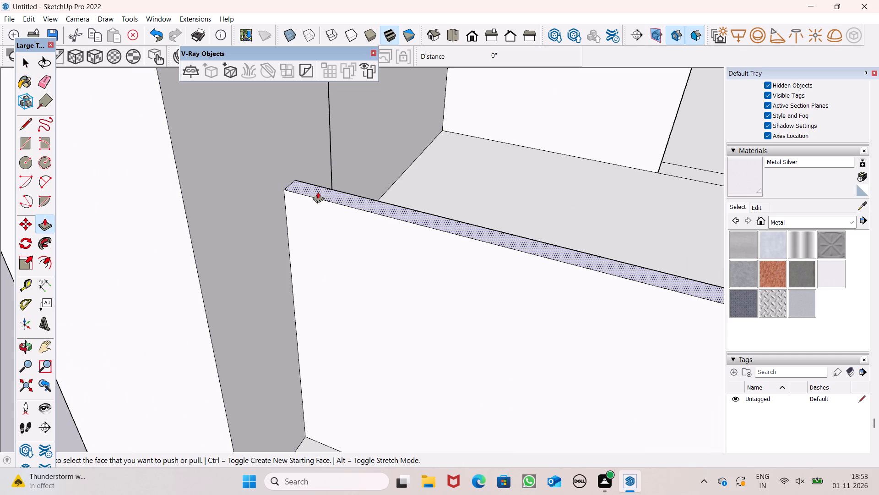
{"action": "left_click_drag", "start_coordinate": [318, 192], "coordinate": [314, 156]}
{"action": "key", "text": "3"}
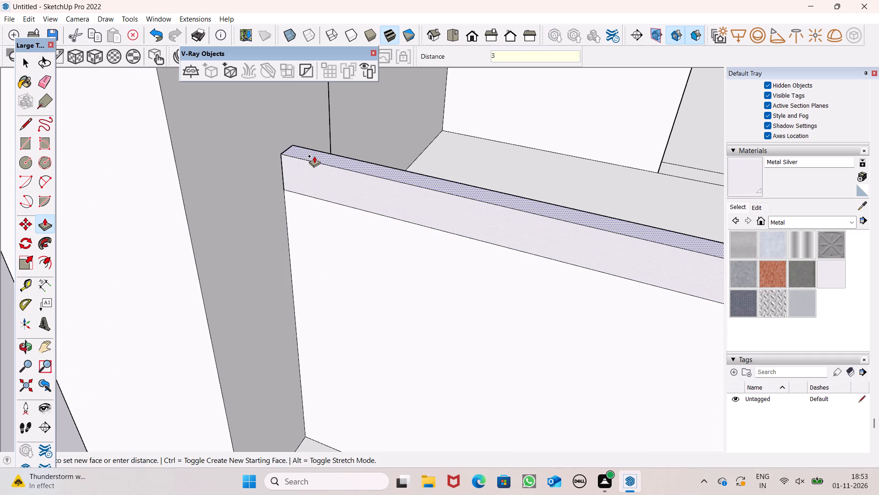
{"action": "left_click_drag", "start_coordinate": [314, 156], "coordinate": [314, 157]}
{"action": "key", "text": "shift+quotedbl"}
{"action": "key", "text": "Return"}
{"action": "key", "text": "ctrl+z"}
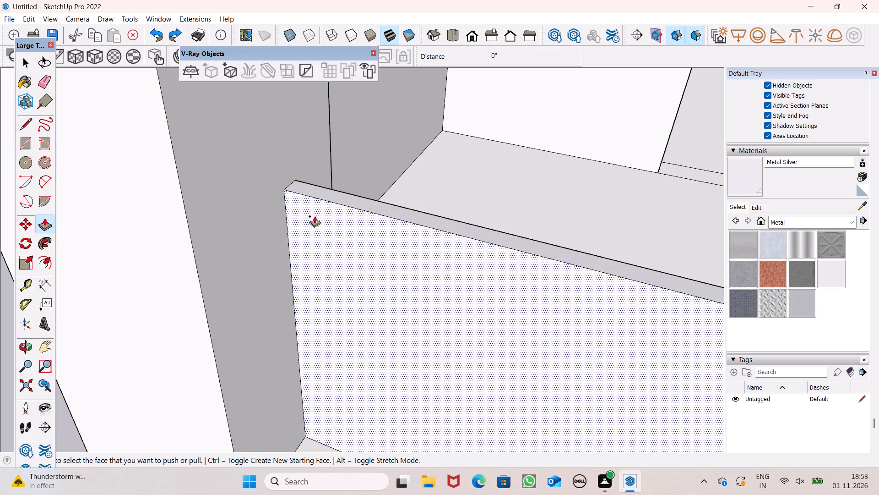
Push/Pull the silver top face of the framed upper balcony's parapet upward 3" to form a metal cap.
{"action": "left_click_drag", "start_coordinate": [326, 195], "coordinate": [327, 159]}
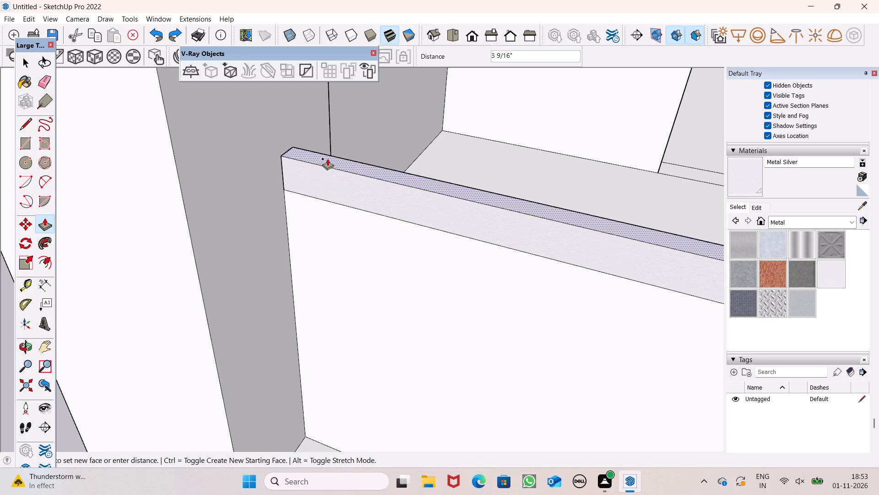
{"action": "left_click_drag", "start_coordinate": [327, 159], "coordinate": [327, 137]}
{"action": "key", "text": "3"}
{"action": "key", "text": "shift+quotedbl"}
{"action": "key", "text": "Return"}
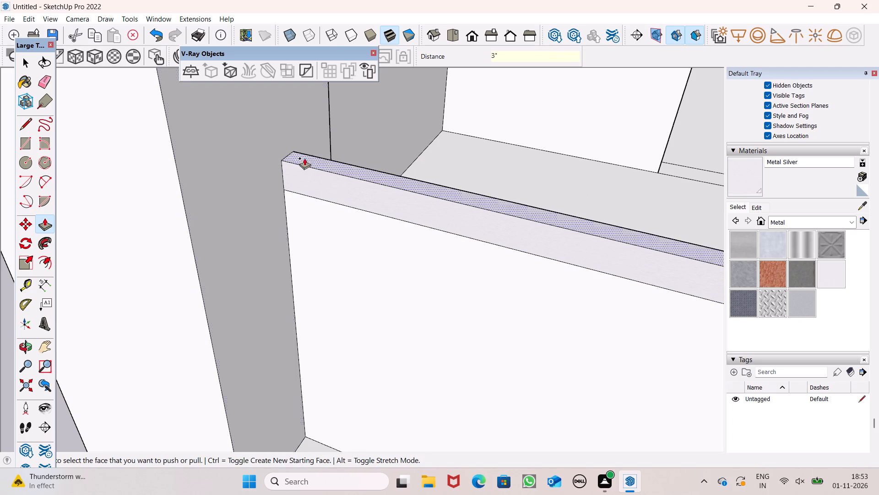
{"action": "key", "text": "space"}
Check the framed upper balcony parapet's overall height including its metal cap with the Dimension tool, without placing a dimension.
{"action": "left_click_drag", "start_coordinate": [43, 288], "coordinate": [52, 289]}
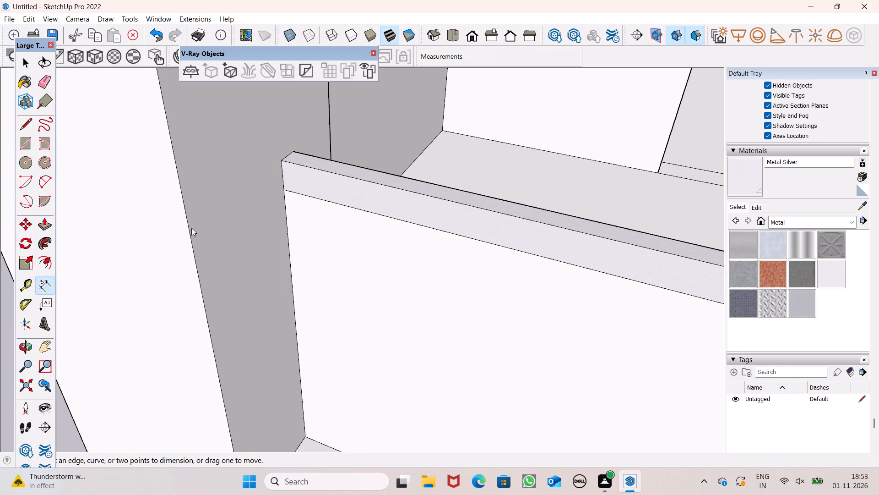
{"action": "left_click", "coordinate": [285, 161]}
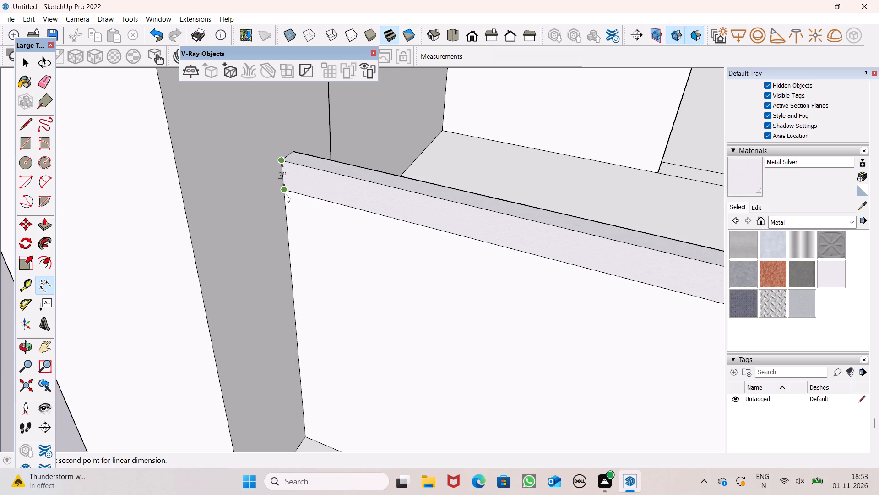
{"action": "scroll", "coordinate": [329, 171], "scroll_direction": "down", "scroll_amount": 4}
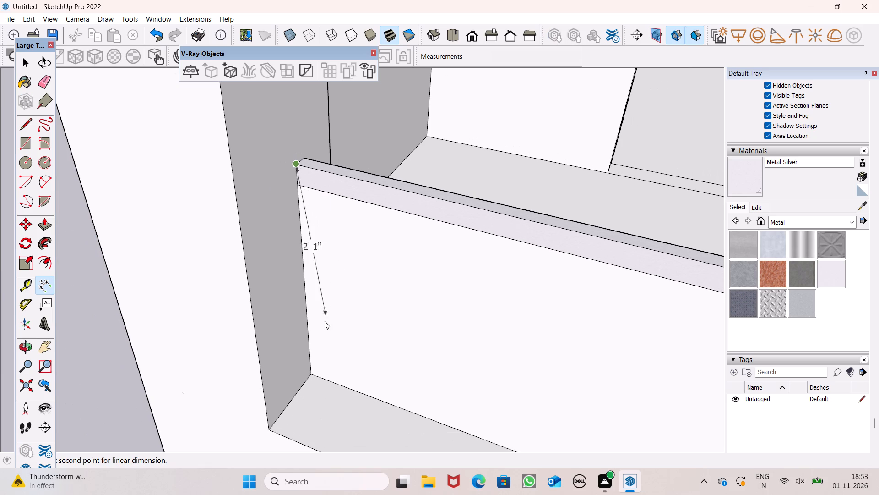
{"action": "left_click", "coordinate": [313, 373]}
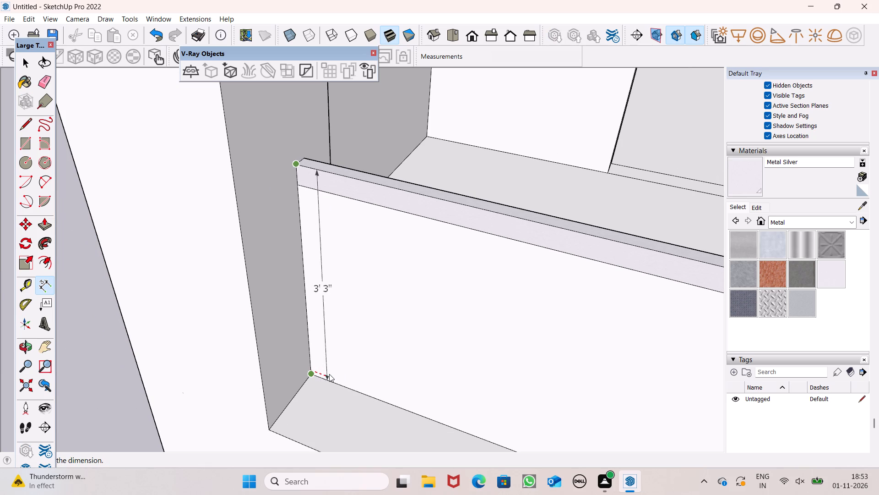
{"action": "key", "text": "space"}
Erase the stray edge along the outer side of the open balcony slab below the capped middle balcony.
{"action": "scroll", "coordinate": [336, 242], "scroll_direction": "down", "scroll_amount": 8}
{"action": "middle_click_drag", "start_coordinate": [336, 290], "coordinate": [366, 213]}
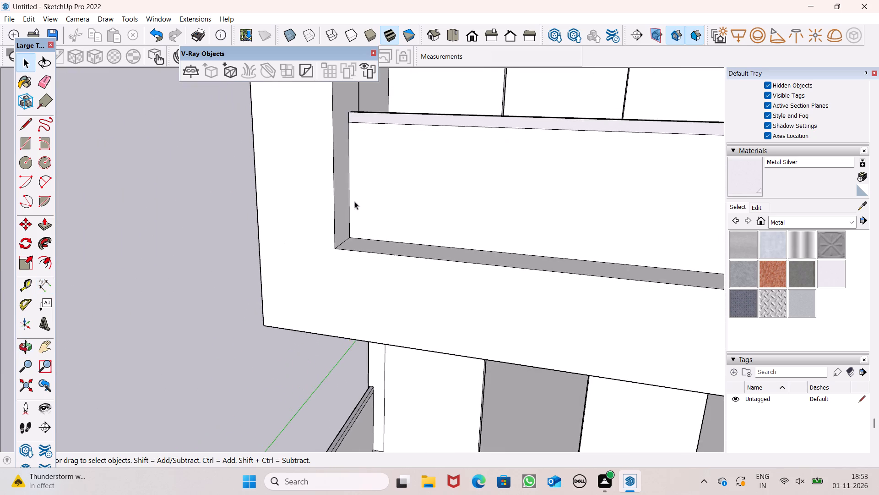
{"action": "scroll", "coordinate": [342, 193], "scroll_direction": "down", "scroll_amount": 16}
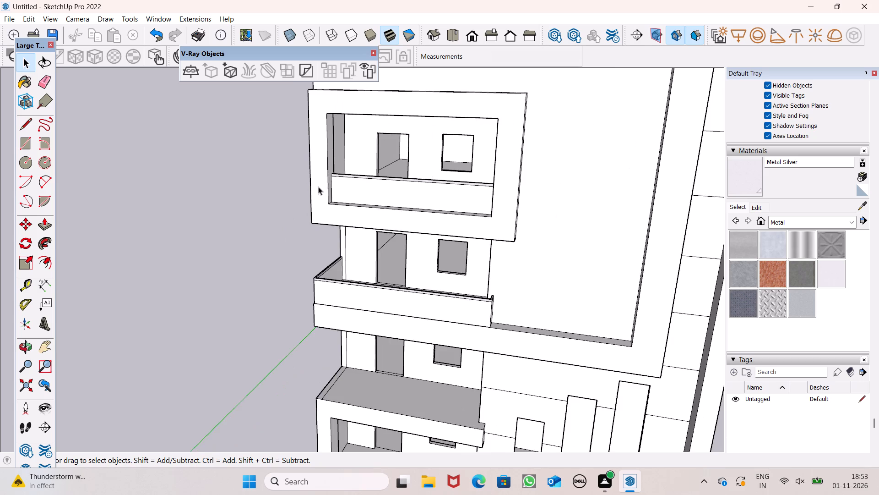
{"action": "scroll", "coordinate": [321, 213], "scroll_direction": "down", "scroll_amount": 2}
{"action": "middle_click_drag", "start_coordinate": [336, 342], "coordinate": [452, 346]}
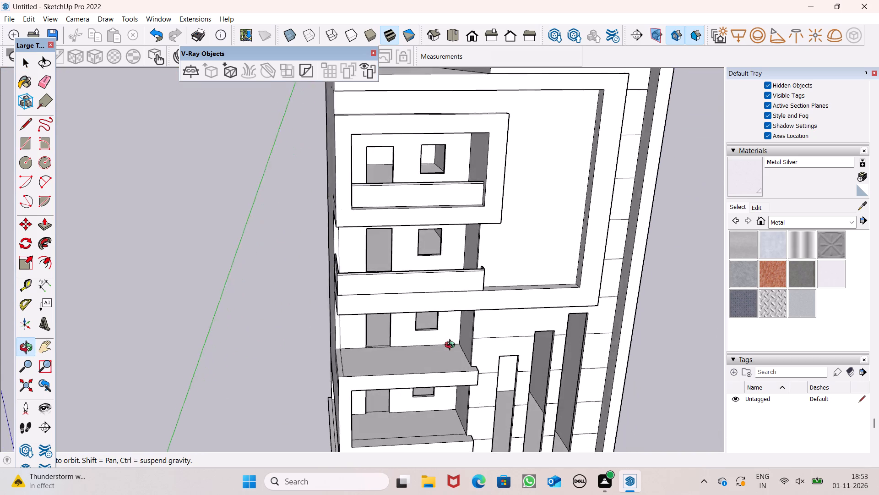
{"action": "middle_click_drag", "start_coordinate": [452, 346], "coordinate": [456, 347]}
{"action": "scroll", "coordinate": [336, 248], "scroll_direction": "down", "scroll_amount": 3}
{"action": "middle_click_drag", "start_coordinate": [360, 326], "coordinate": [354, 367]}
{"action": "scroll", "coordinate": [357, 367], "scroll_direction": "up", "scroll_amount": 9}
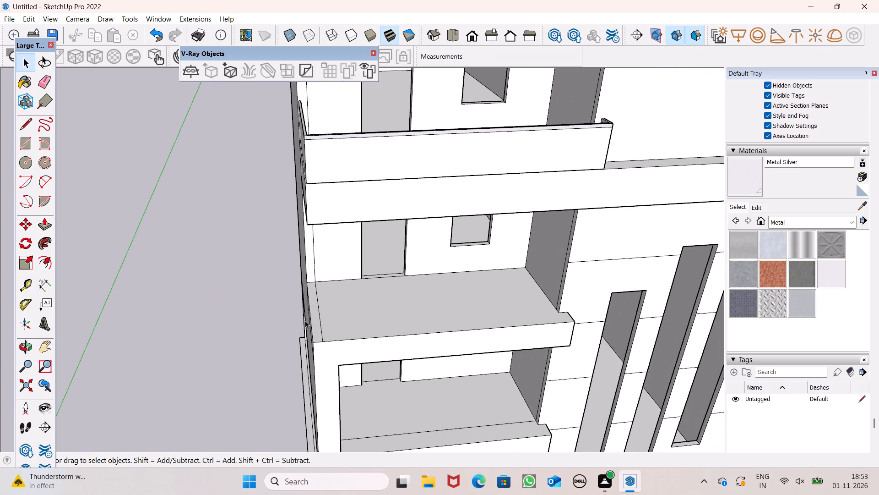
{"action": "left_click", "coordinate": [43, 85]}
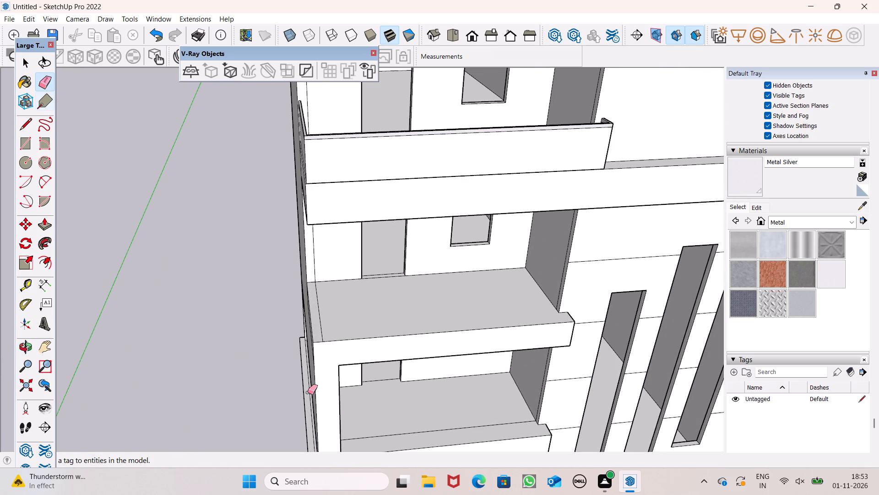
{"action": "scroll", "coordinate": [320, 338], "scroll_direction": "up", "scroll_amount": 5}
{"action": "left_click_drag", "start_coordinate": [320, 335], "coordinate": [323, 328]}
{"action": "scroll", "coordinate": [265, 296], "scroll_direction": "down", "scroll_amount": 5}
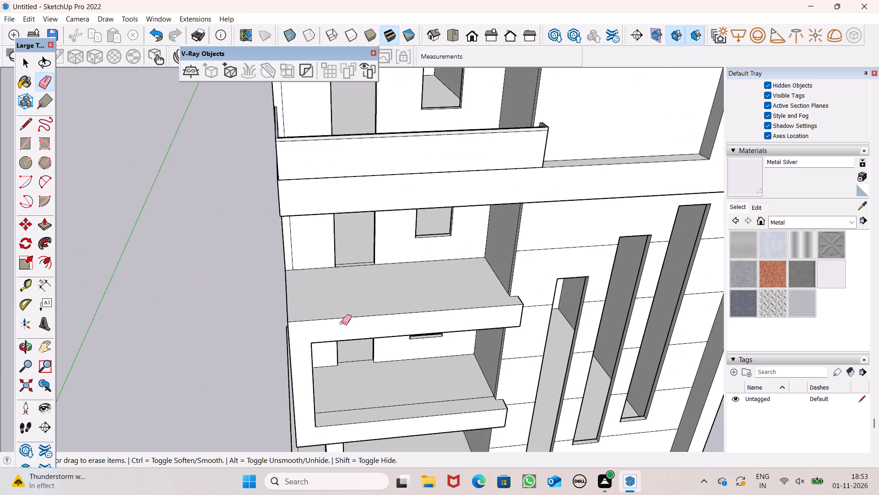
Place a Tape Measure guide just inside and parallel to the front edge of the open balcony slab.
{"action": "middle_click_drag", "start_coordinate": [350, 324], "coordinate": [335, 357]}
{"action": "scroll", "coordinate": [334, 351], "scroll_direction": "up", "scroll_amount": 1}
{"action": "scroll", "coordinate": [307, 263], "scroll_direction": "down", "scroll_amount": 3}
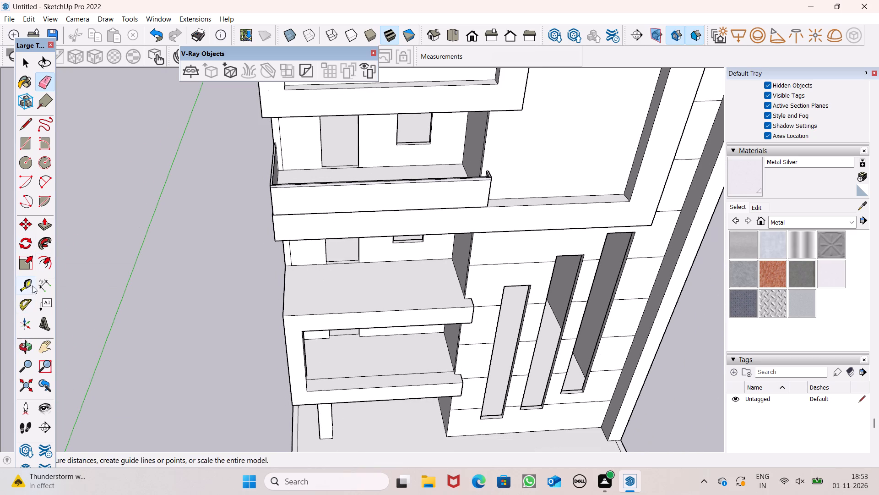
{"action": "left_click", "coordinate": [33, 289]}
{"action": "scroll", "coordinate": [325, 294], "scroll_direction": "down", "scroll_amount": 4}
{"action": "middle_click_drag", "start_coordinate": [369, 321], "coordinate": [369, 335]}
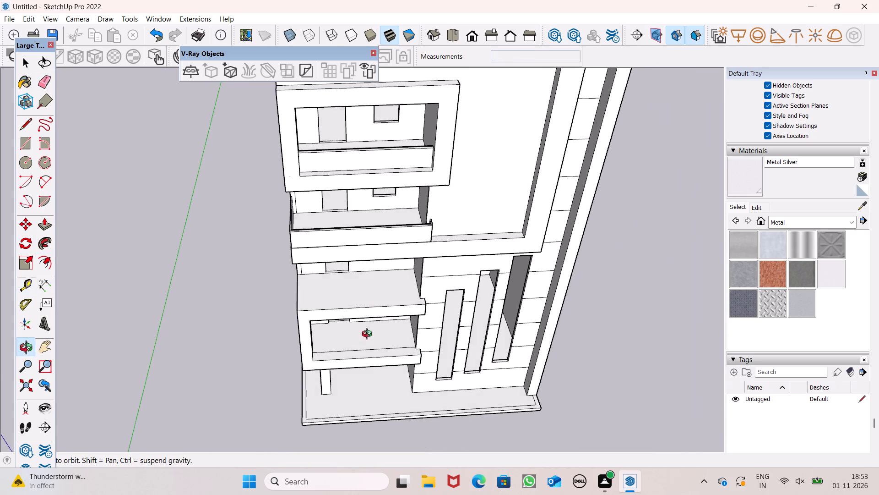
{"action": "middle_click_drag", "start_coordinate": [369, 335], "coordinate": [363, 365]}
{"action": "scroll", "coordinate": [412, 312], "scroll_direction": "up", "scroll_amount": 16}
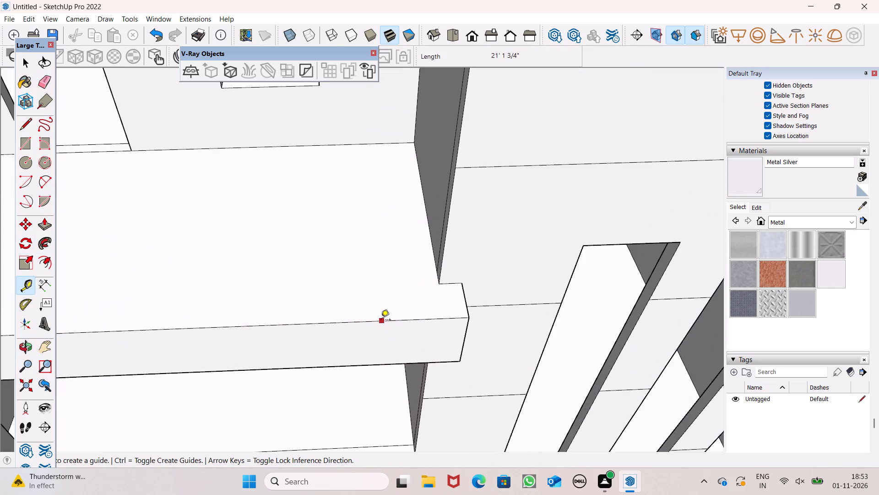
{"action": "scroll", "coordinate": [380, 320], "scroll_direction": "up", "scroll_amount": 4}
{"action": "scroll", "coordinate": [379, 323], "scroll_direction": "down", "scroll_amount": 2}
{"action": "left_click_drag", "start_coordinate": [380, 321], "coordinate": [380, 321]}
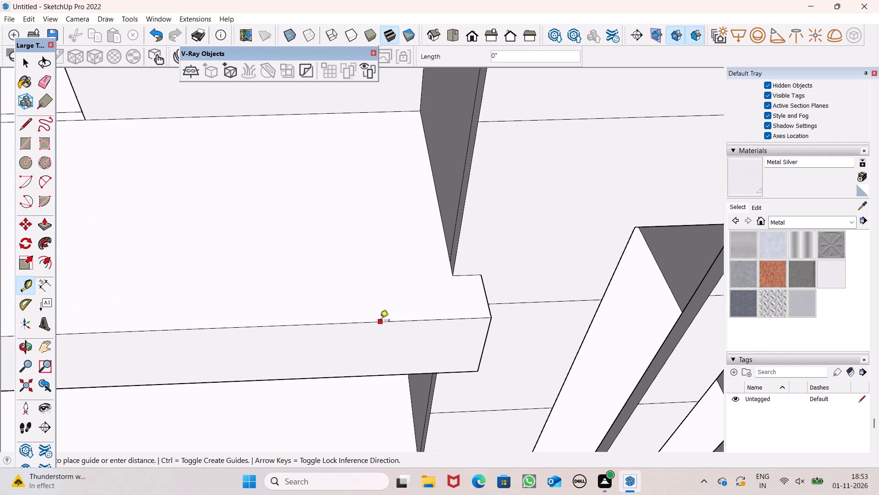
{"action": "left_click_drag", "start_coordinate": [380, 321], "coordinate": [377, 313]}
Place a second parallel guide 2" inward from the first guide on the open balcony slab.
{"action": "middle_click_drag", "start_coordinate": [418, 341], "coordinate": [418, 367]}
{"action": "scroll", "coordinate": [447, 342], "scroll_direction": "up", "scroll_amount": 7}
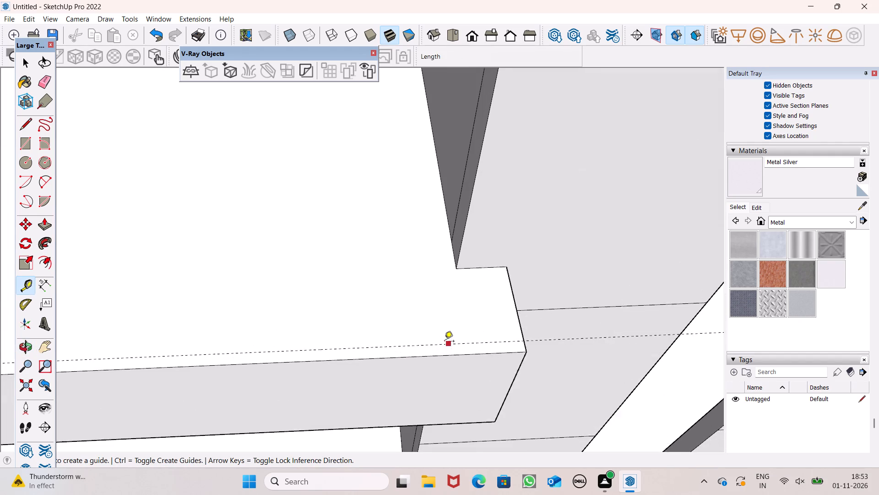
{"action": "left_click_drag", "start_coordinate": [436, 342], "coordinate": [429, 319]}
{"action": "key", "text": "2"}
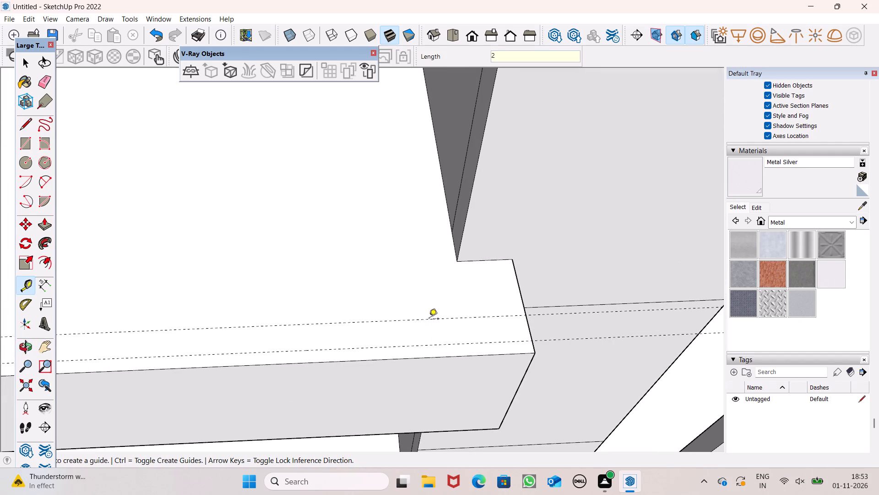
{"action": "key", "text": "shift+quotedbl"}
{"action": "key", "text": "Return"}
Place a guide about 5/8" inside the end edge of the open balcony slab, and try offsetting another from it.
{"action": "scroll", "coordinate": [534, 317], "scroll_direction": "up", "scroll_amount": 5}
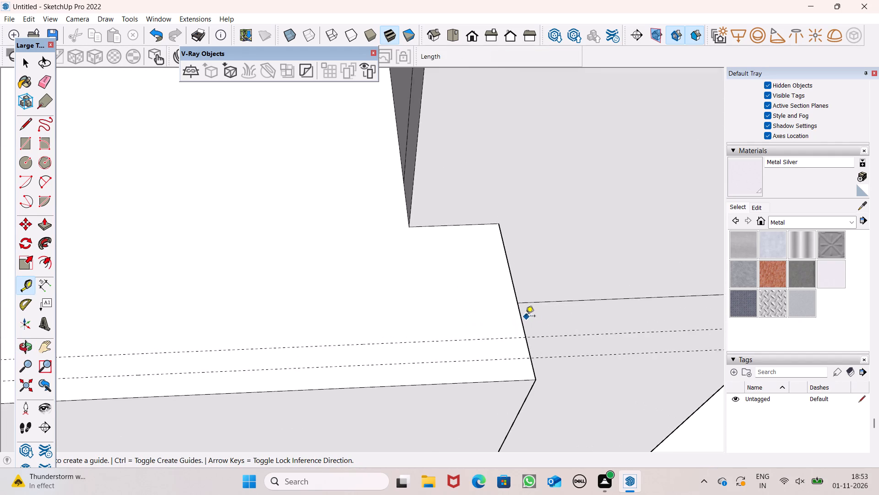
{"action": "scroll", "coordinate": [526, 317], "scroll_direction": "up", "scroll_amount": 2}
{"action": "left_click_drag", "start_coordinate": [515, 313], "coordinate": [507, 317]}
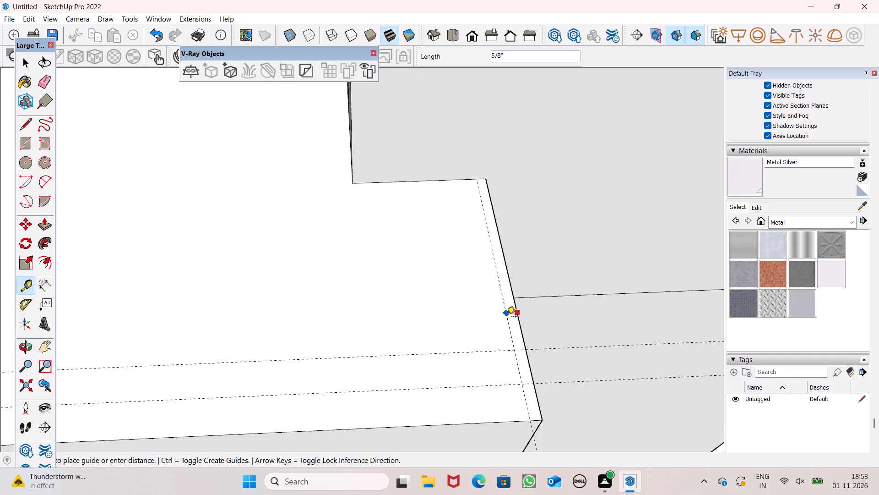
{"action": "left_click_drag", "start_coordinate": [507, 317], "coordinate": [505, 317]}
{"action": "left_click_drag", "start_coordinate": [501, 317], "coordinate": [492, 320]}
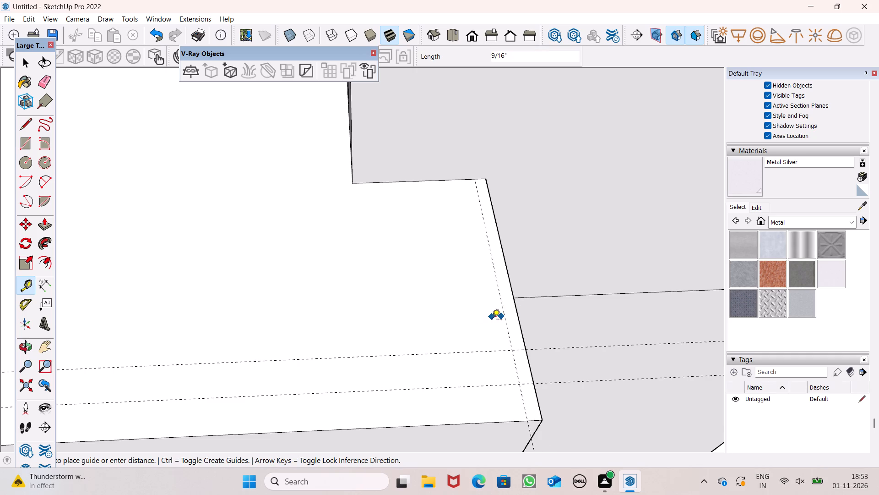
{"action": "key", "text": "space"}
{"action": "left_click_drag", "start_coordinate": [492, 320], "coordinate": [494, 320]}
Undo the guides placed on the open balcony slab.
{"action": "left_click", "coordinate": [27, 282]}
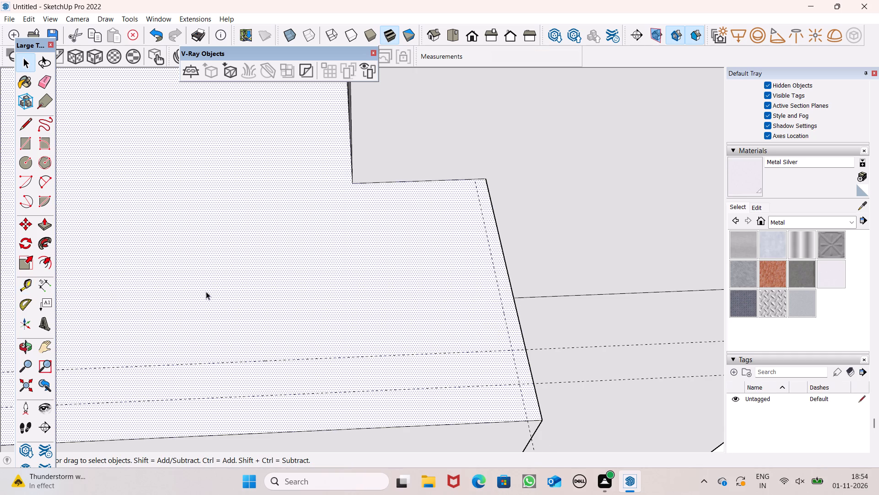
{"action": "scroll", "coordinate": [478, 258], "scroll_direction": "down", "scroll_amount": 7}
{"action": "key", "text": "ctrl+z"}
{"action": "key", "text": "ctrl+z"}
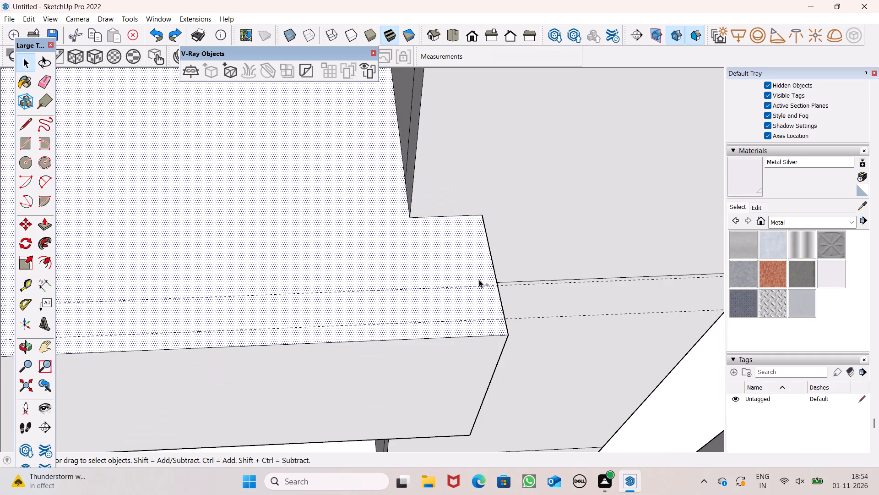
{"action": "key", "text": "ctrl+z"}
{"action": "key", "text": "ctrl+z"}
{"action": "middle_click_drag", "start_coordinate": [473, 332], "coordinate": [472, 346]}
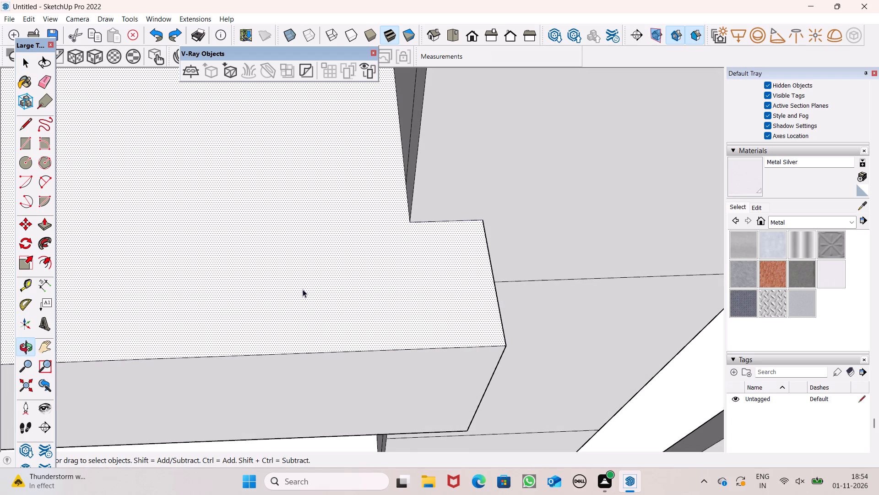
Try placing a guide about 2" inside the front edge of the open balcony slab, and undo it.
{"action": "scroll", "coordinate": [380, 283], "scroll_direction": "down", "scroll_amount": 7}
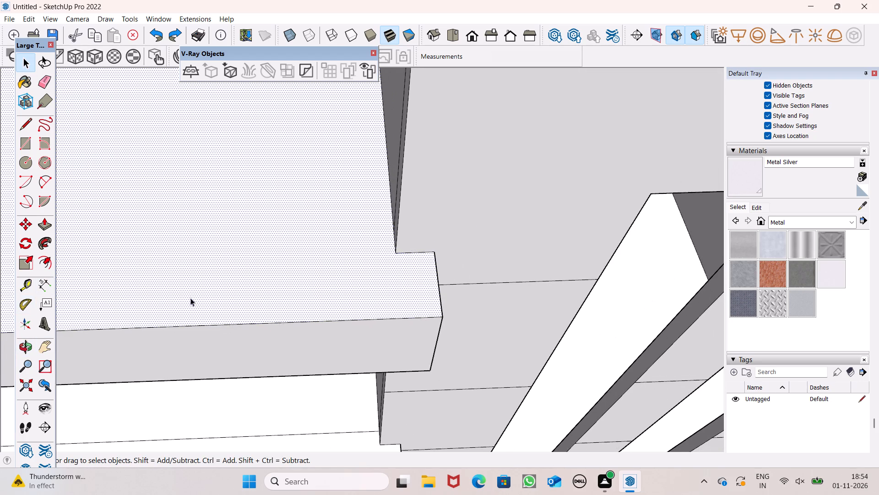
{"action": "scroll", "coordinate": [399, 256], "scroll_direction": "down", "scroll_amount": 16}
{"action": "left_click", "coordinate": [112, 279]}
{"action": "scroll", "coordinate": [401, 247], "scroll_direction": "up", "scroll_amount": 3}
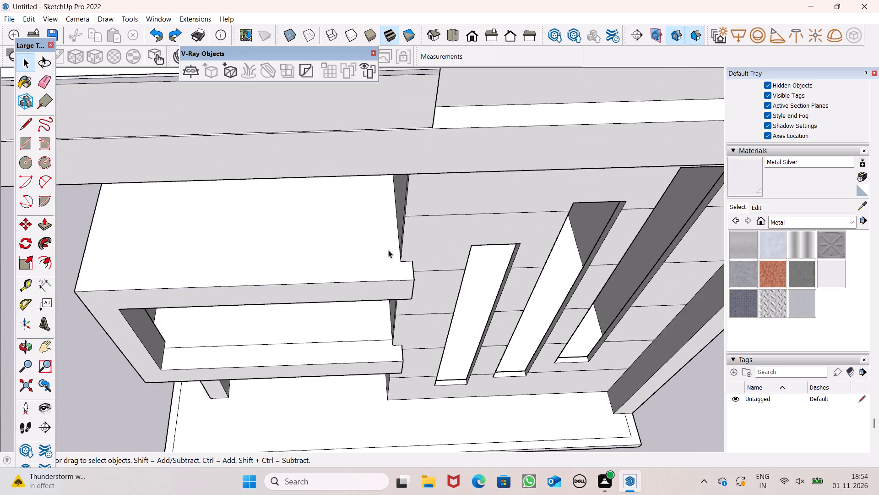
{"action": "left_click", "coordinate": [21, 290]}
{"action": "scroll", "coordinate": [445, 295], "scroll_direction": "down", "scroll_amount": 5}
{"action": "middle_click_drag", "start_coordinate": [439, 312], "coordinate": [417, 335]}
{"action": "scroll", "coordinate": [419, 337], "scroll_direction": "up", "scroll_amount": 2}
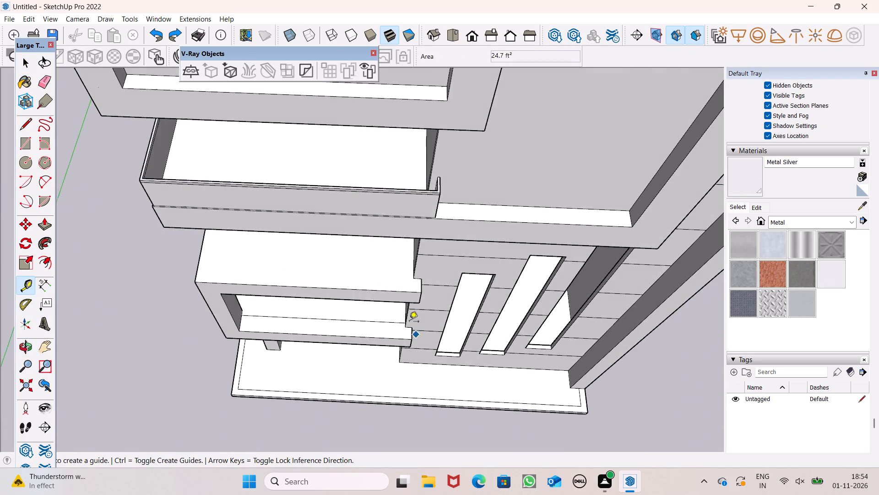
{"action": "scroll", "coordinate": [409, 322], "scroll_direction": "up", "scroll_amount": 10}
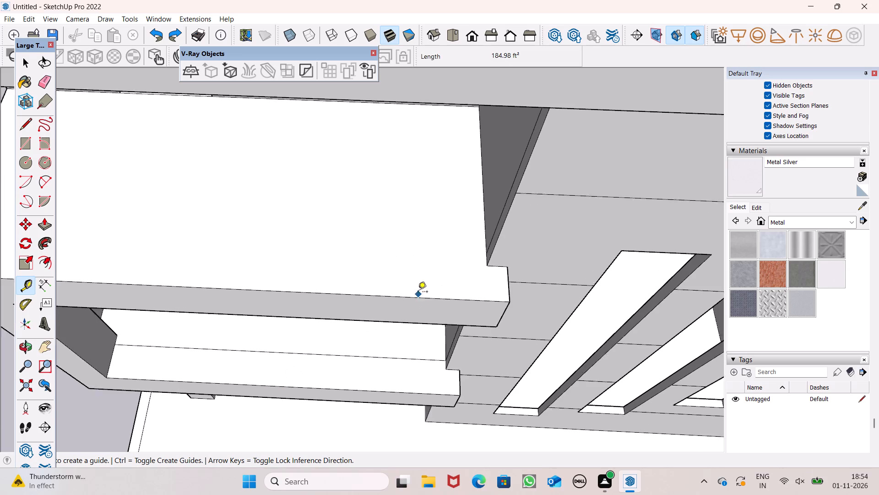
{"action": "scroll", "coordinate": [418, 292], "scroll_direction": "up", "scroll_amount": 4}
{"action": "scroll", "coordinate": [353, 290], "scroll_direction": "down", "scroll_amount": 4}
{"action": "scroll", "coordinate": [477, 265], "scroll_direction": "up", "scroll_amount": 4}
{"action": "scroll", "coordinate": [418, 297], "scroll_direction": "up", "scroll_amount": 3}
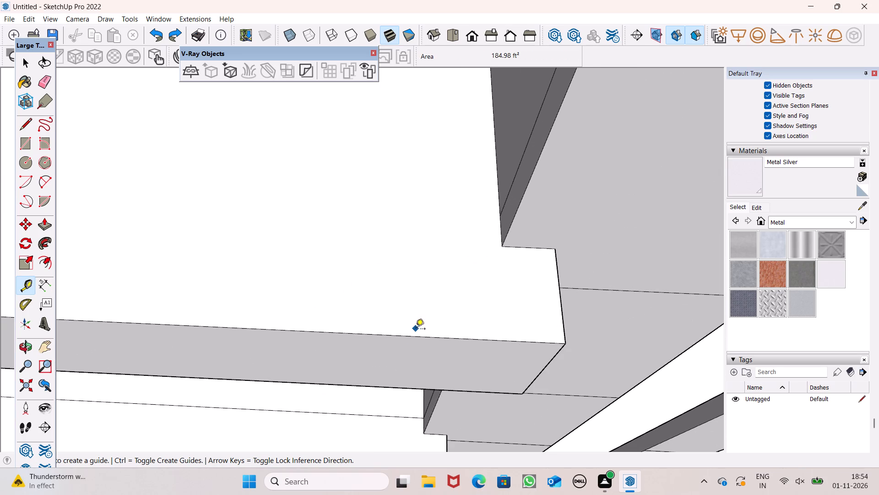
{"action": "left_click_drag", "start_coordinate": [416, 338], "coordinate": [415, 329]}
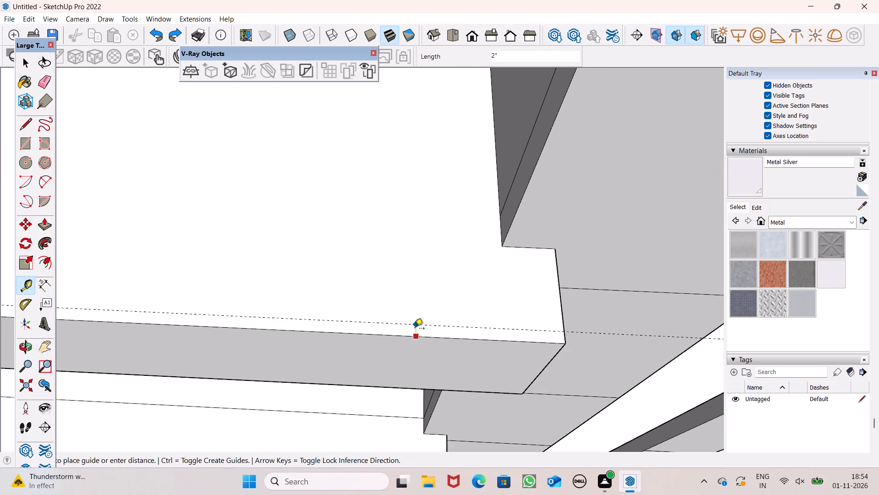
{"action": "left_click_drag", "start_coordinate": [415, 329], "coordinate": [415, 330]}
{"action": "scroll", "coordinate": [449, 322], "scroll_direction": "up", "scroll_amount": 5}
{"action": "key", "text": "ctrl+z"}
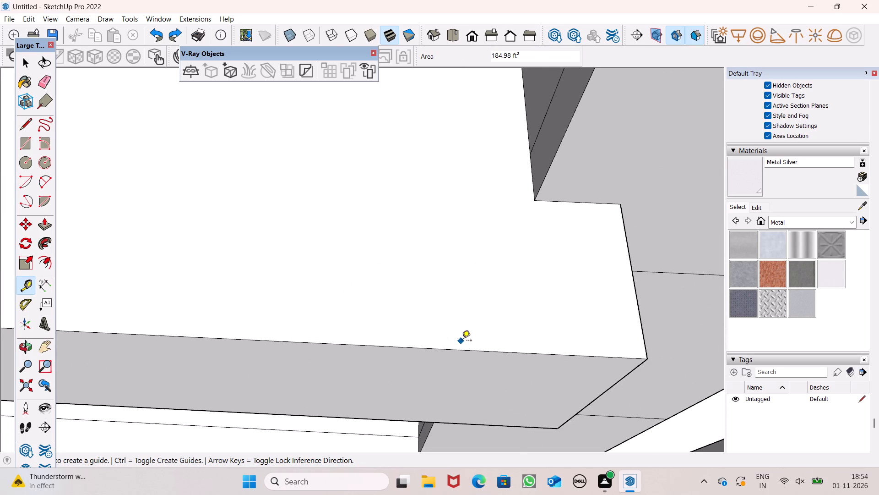
Place a Tape Measure guide about 5/16" inside the front edge of the open balcony slab.
{"action": "scroll", "coordinate": [462, 341], "scroll_direction": "up", "scroll_amount": 12}
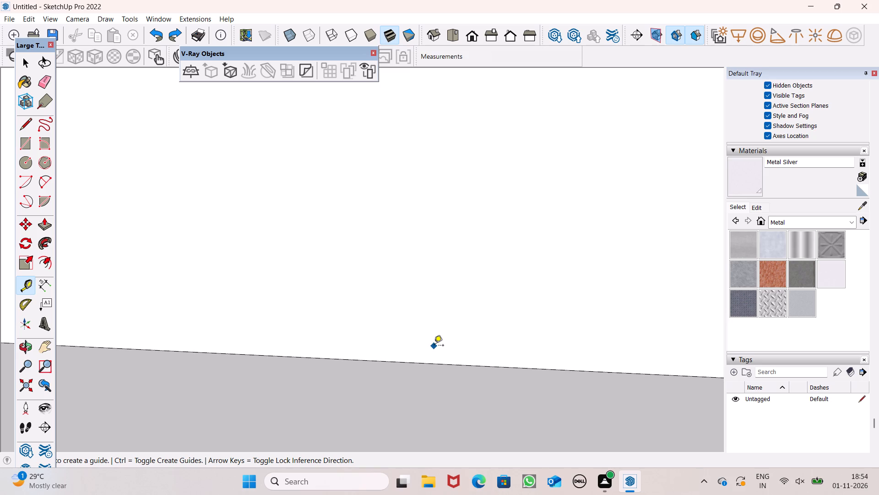
{"action": "scroll", "coordinate": [434, 346], "scroll_direction": "down", "scroll_amount": 1}
{"action": "left_click_drag", "start_coordinate": [431, 365], "coordinate": [432, 352]}
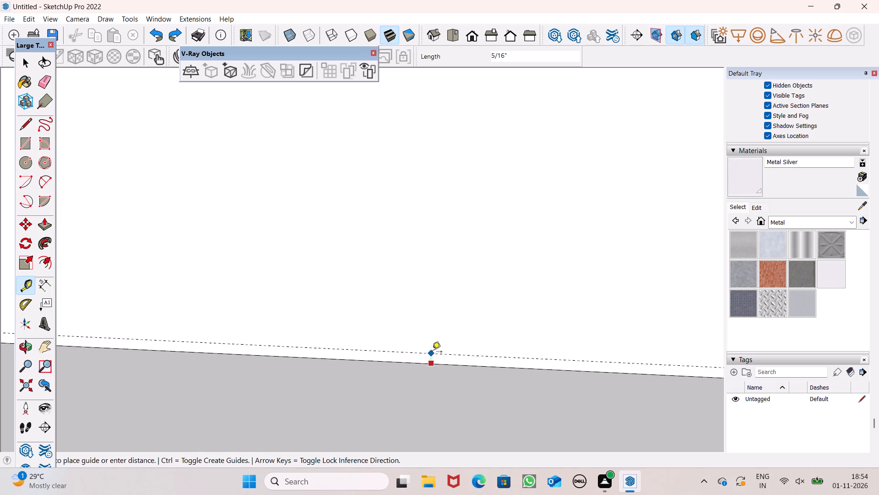
{"action": "left_click_drag", "start_coordinate": [432, 352], "coordinate": [434, 352]}
Place a second parallel guide 2" inward from the front guide on the open balcony slab.
{"action": "scroll", "coordinate": [289, 319], "scroll_direction": "down", "scroll_amount": 8}
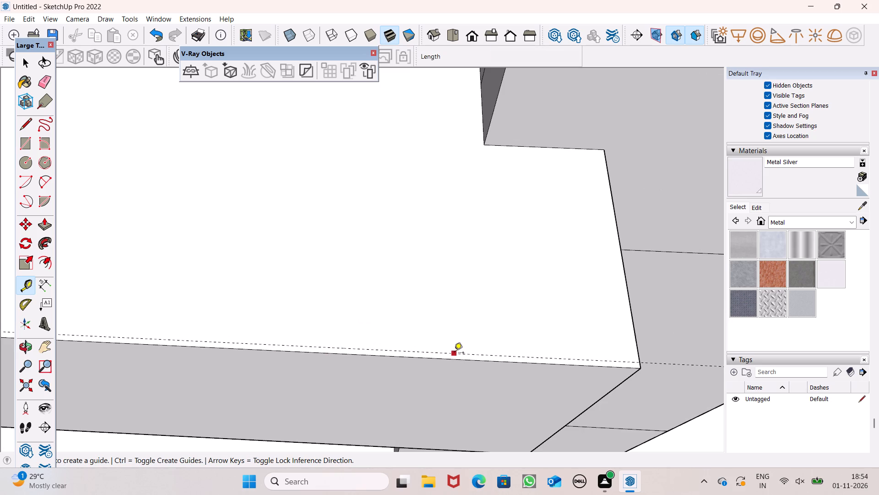
{"action": "left_click_drag", "start_coordinate": [454, 353], "coordinate": [450, 316]}
{"action": "type", "text": "2\""}
{"action": "key", "text": "Return"}
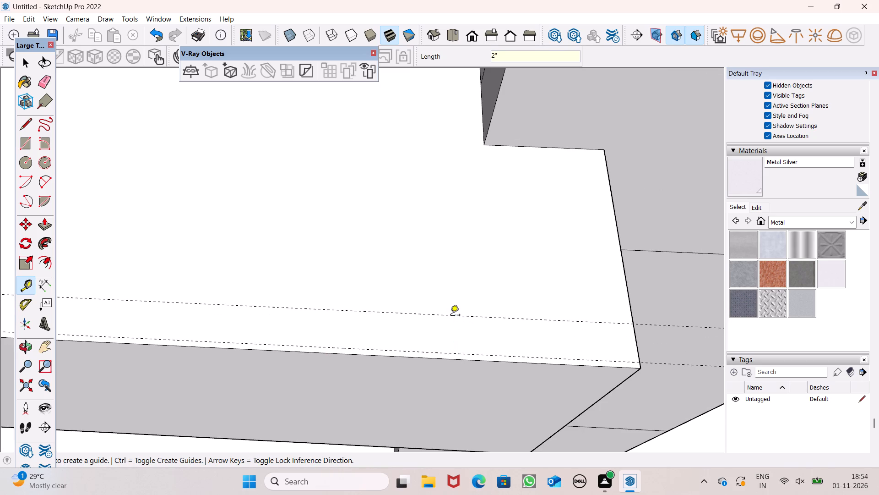
Place a Tape Measure guide about 3/4" inside the notched side edge of the open balcony slab.
{"action": "left_click", "coordinate": [635, 305]}
{"action": "key", "text": "space"}
{"action": "scroll", "coordinate": [494, 298], "scroll_direction": "down", "scroll_amount": 2}
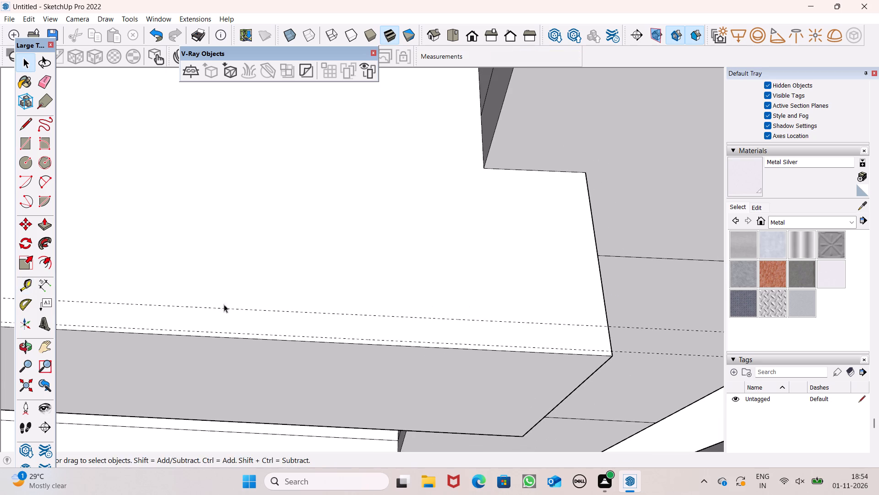
{"action": "left_click", "coordinate": [22, 280]}
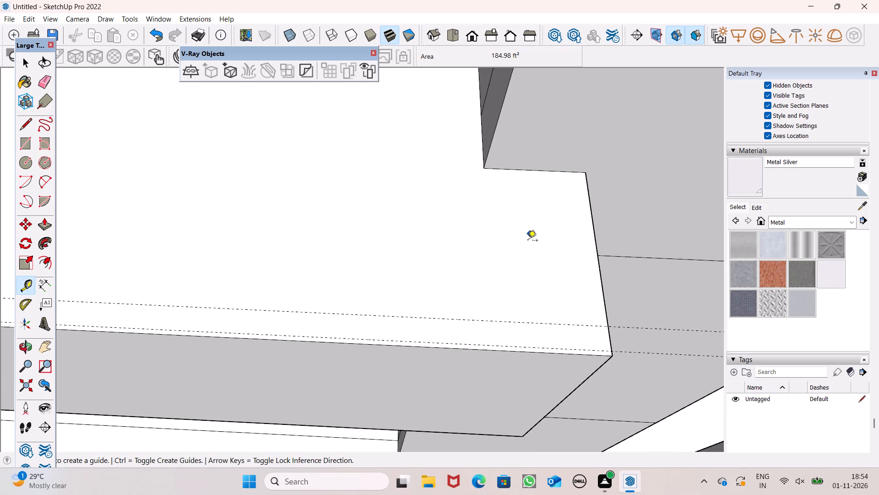
{"action": "scroll", "coordinate": [588, 262], "scroll_direction": "up", "scroll_amount": 4}
{"action": "left_click_drag", "start_coordinate": [606, 275], "coordinate": [590, 277]}
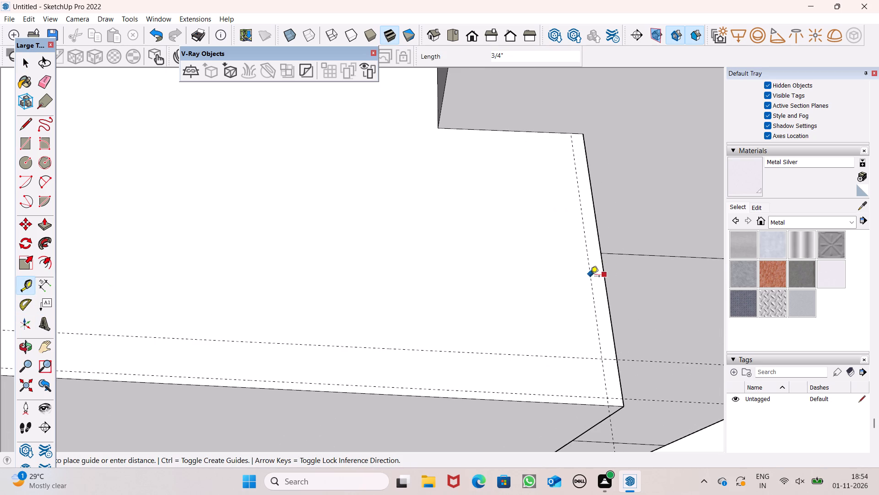
{"action": "left_click_drag", "start_coordinate": [590, 277], "coordinate": [591, 276]}
Place a second parallel guide 2" inward from the guide along the slab's notched side edge.
{"action": "left_click_drag", "start_coordinate": [589, 276], "coordinate": [552, 286]}
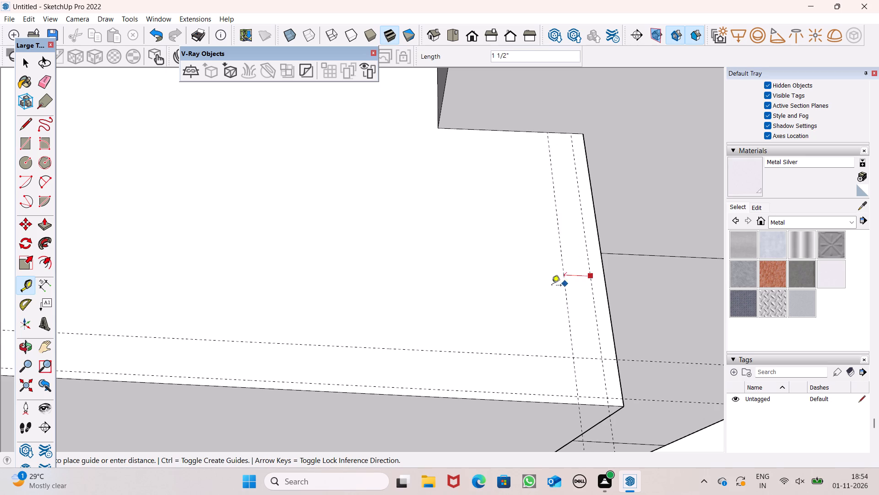
{"action": "left_click_drag", "start_coordinate": [552, 286], "coordinate": [532, 290]}
{"action": "key", "text": "2"}
{"action": "key", "text": "shift+quotedbl"}
{"action": "key", "text": "Return"}
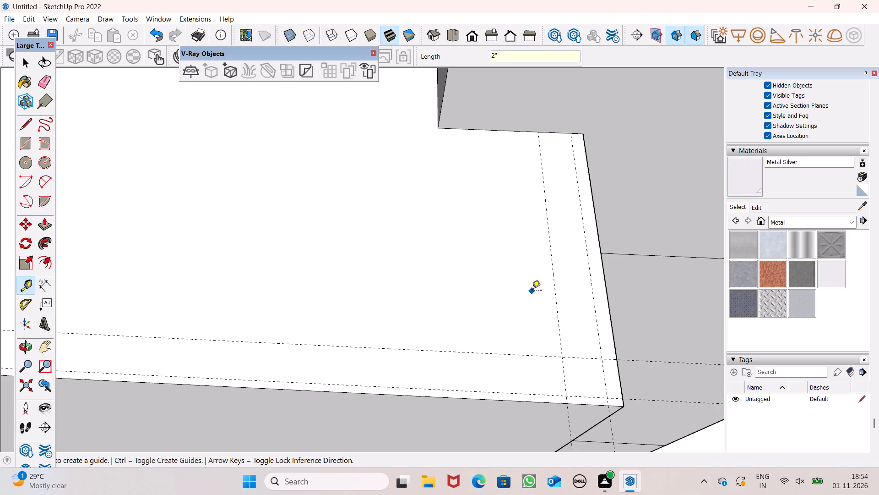
Place a Tape Measure guide about 9/16" inside the opposite side edge of the open balcony slab.
{"action": "scroll", "coordinate": [584, 296], "scroll_direction": "down", "scroll_amount": 17}
{"action": "scroll", "coordinate": [584, 299], "scroll_direction": "down", "scroll_amount": 12}
{"action": "scroll", "coordinate": [325, 304], "scroll_direction": "up", "scroll_amount": 7}
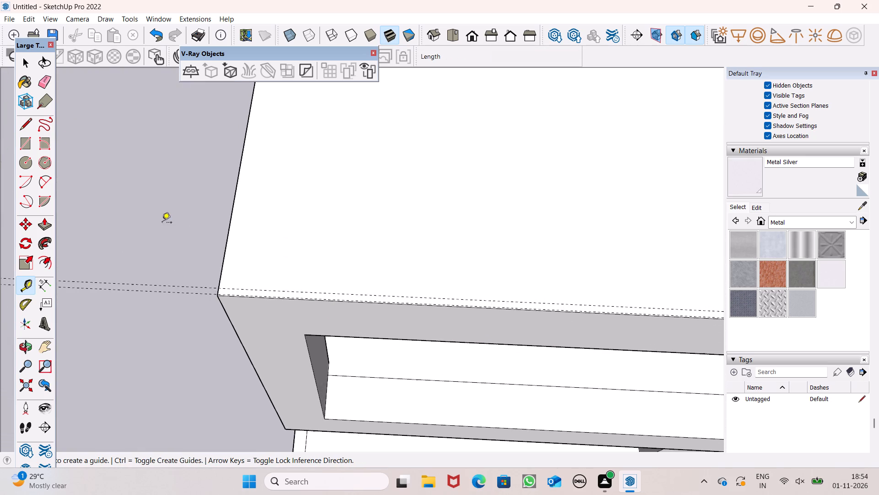
{"action": "scroll", "coordinate": [180, 280], "scroll_direction": "up", "scroll_amount": 6}
{"action": "scroll", "coordinate": [217, 268], "scroll_direction": "down", "scroll_amount": 5}
{"action": "scroll", "coordinate": [289, 261], "scroll_direction": "up", "scroll_amount": 3}
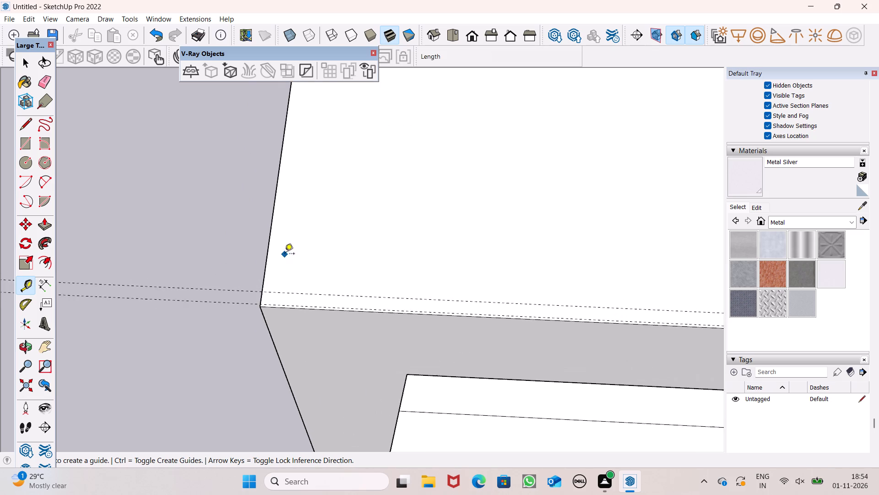
{"action": "scroll", "coordinate": [285, 254], "scroll_direction": "up", "scroll_amount": 4}
{"action": "left_click_drag", "start_coordinate": [266, 265], "coordinate": [270, 263]}
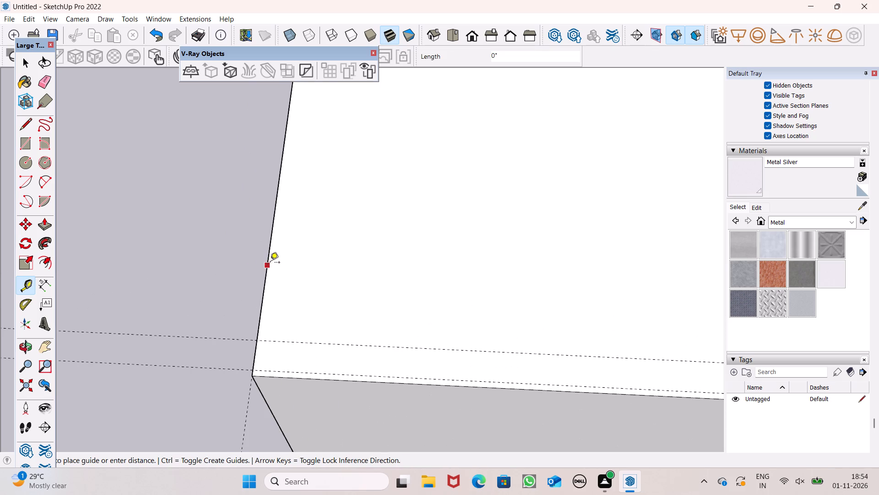
{"action": "left_click_drag", "start_coordinate": [270, 263], "coordinate": [276, 264]}
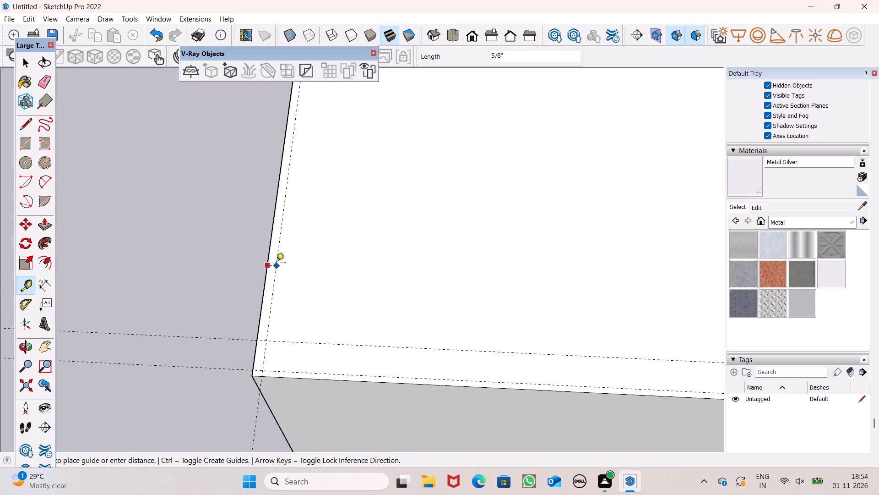
{"action": "left_click_drag", "start_coordinate": [276, 264], "coordinate": [276, 260]}
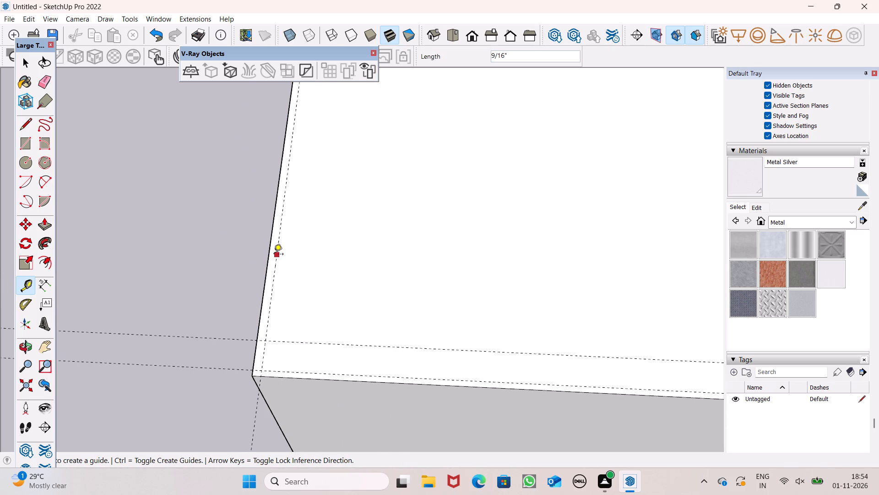
Place a second parallel guide 2" inward from the guide along that opposite side edge.
{"action": "left_click_drag", "start_coordinate": [274, 254], "coordinate": [303, 265]}
{"action": "type", "text": "2\""}
{"action": "left_click_drag", "start_coordinate": [303, 265], "coordinate": [306, 266]}
{"action": "key", "text": "Return"}
{"action": "scroll", "coordinate": [287, 319], "scroll_direction": "down", "scroll_amount": 7}
{"action": "key", "text": "space"}
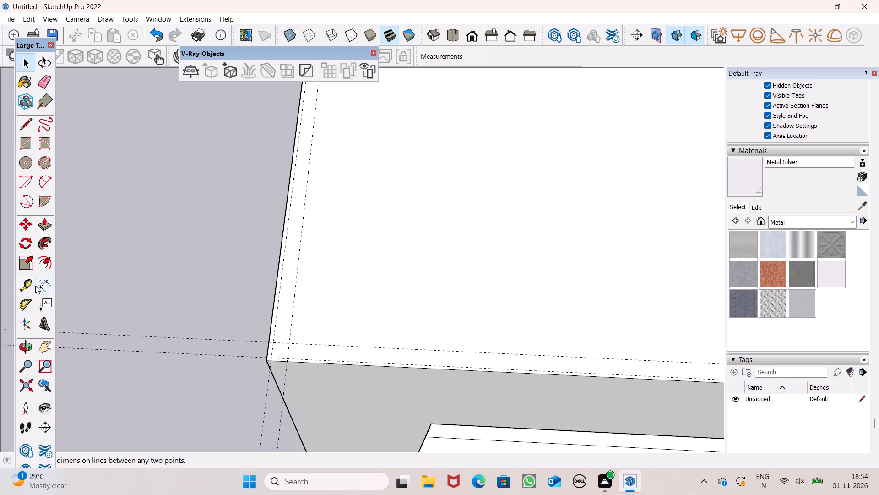
Check the gap between the two guides along that side edge with the Dimension tool.
{"action": "left_click_drag", "start_coordinate": [41, 286], "coordinate": [56, 304]}
{"action": "scroll", "coordinate": [295, 383], "scroll_direction": "up", "scroll_amount": 6}
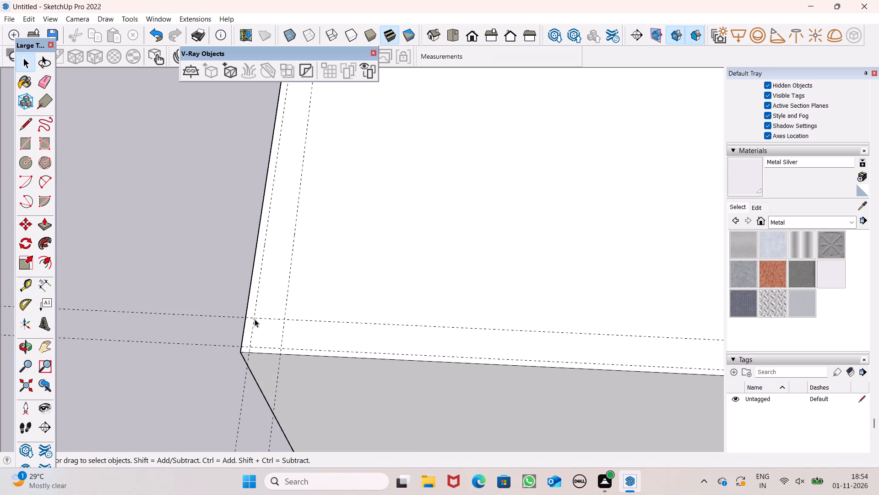
{"action": "left_click", "coordinate": [42, 291]}
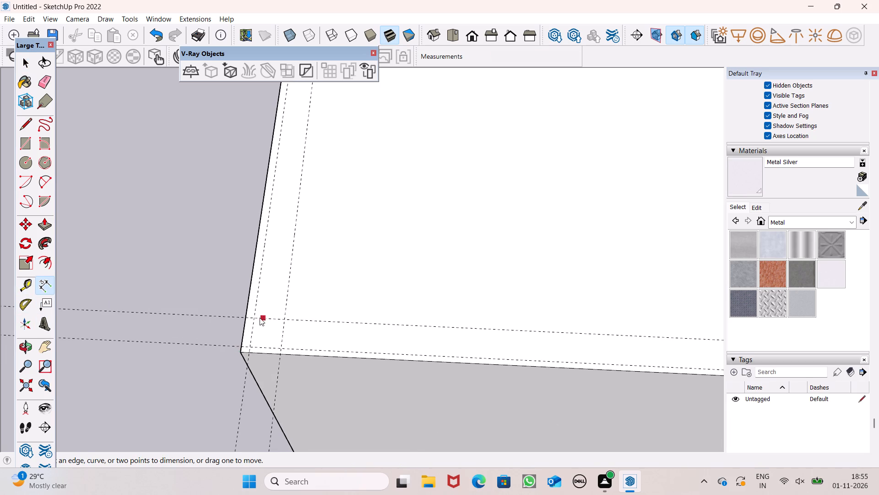
{"action": "left_click", "coordinate": [255, 320]}
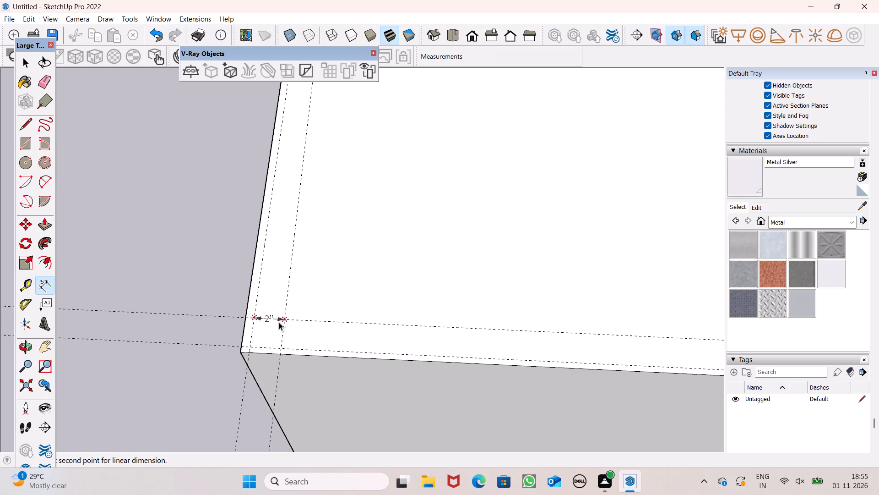
{"action": "key", "text": "space"}
Draw a rectangle of about 21' 7/16" by 2" between the two front guides, spanning between the outer side guides.
{"action": "scroll", "coordinate": [238, 411], "scroll_direction": "down", "scroll_amount": 6}
{"action": "left_click", "coordinate": [24, 147]}
{"action": "scroll", "coordinate": [375, 205], "scroll_direction": "down", "scroll_amount": 9}
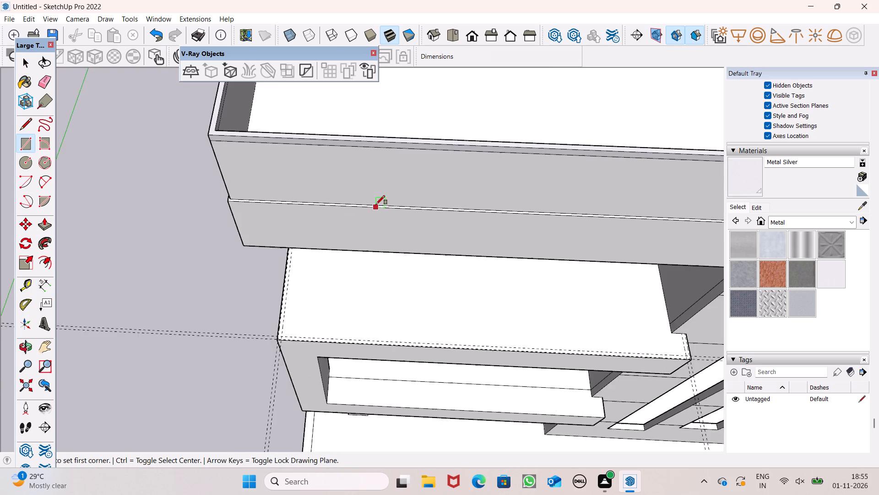
{"action": "scroll", "coordinate": [376, 205], "scroll_direction": "down", "scroll_amount": 3}
{"action": "scroll", "coordinate": [369, 302], "scroll_direction": "up", "scroll_amount": 9}
{"action": "scroll", "coordinate": [270, 349], "scroll_direction": "up", "scroll_amount": 11}
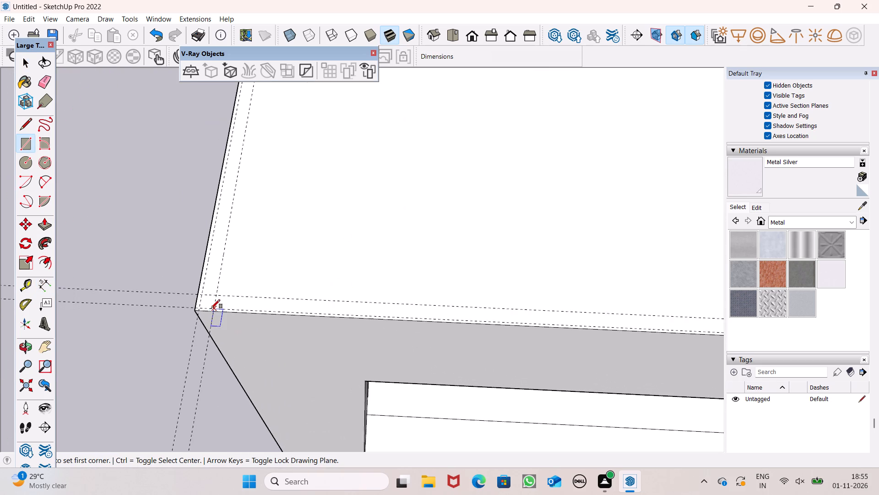
{"action": "scroll", "coordinate": [211, 308], "scroll_direction": "up", "scroll_amount": 4}
{"action": "left_click", "coordinate": [196, 283]}
{"action": "scroll", "coordinate": [208, 296], "scroll_direction": "down", "scroll_amount": 14}
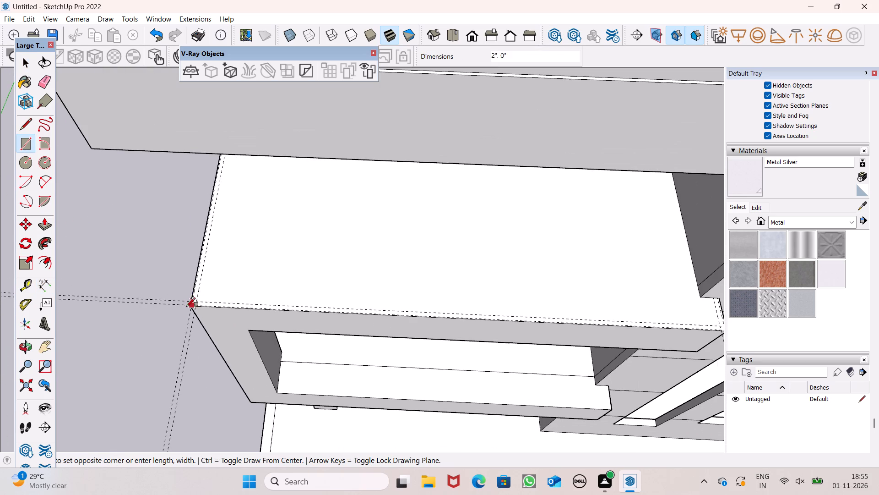
{"action": "scroll", "coordinate": [420, 313], "scroll_direction": "down", "scroll_amount": 6}
{"action": "scroll", "coordinate": [601, 322], "scroll_direction": "up", "scroll_amount": 8}
{"action": "scroll", "coordinate": [537, 308], "scroll_direction": "up", "scroll_amount": 9}
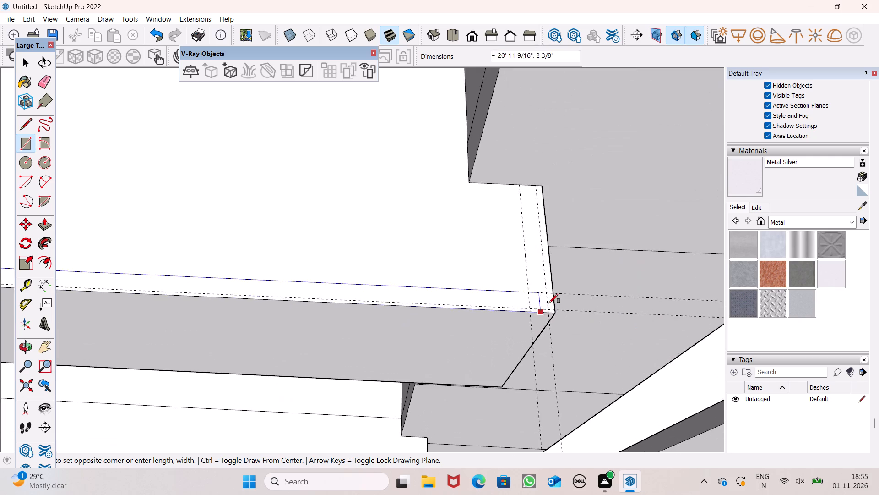
{"action": "scroll", "coordinate": [550, 301], "scroll_direction": "up", "scroll_amount": 7}
{"action": "left_click", "coordinate": [548, 320]}
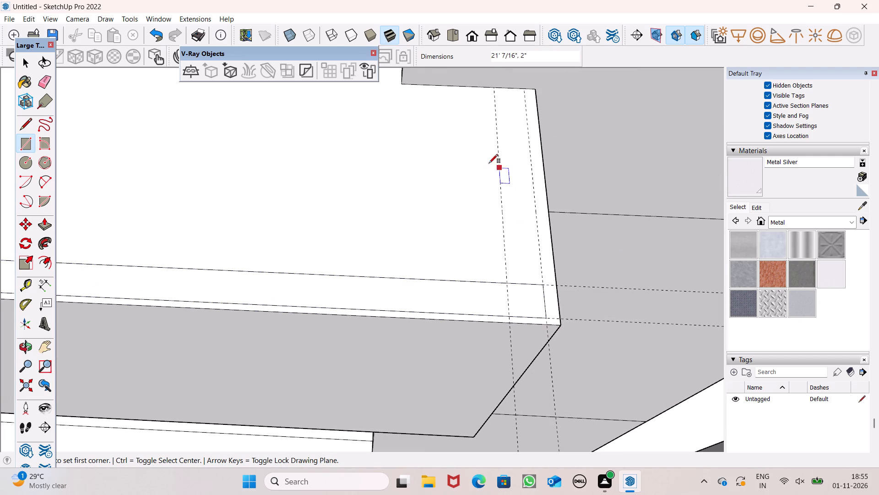
Draw a 2" wide rectangle between the guides along the notched side edge, from the notch to the outer front guide.
{"action": "left_click", "coordinate": [496, 88]}
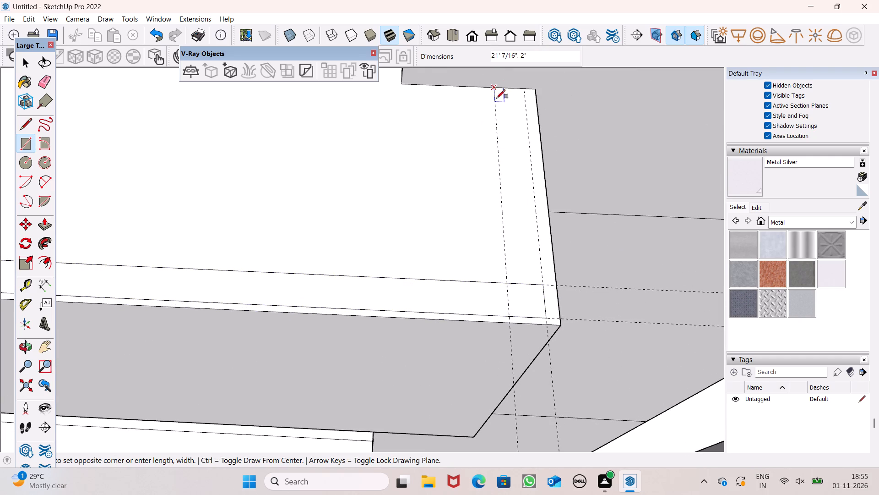
{"action": "left_click", "coordinate": [549, 318]}
Draw a 2" wide rectangle between the guides along the opposite side edge, from the building wall to the outer front guide.
{"action": "scroll", "coordinate": [630, 233], "scroll_direction": "down", "scroll_amount": 8}
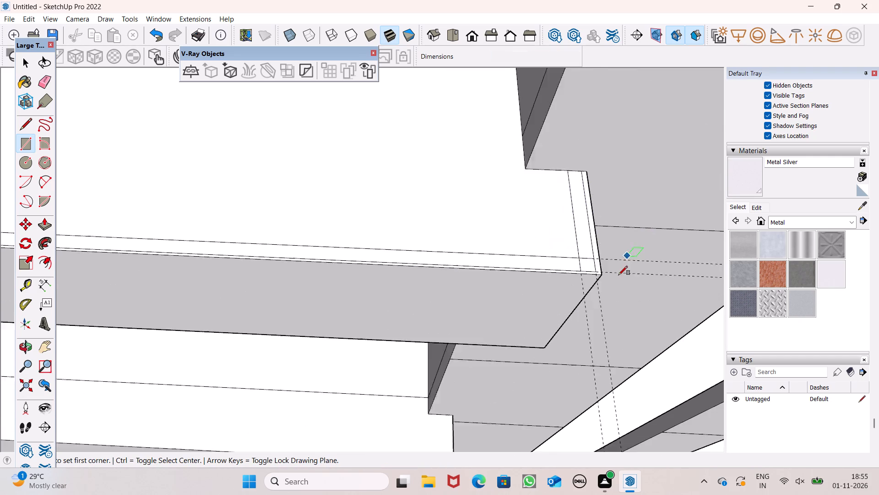
{"action": "scroll", "coordinate": [619, 275], "scroll_direction": "down", "scroll_amount": 1}
{"action": "scroll", "coordinate": [572, 278], "scroll_direction": "down", "scroll_amount": 6}
{"action": "scroll", "coordinate": [445, 233], "scroll_direction": "down", "scroll_amount": 6}
{"action": "scroll", "coordinate": [533, 176], "scroll_direction": "down", "scroll_amount": 6}
{"action": "scroll", "coordinate": [208, 185], "scroll_direction": "up", "scroll_amount": 7}
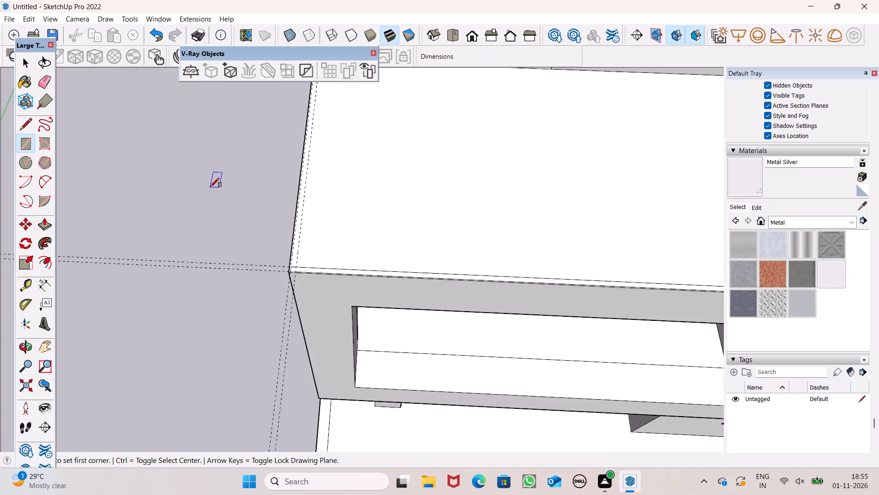
{"action": "middle_click_drag", "start_coordinate": [353, 291], "coordinate": [397, 259]}
{"action": "scroll", "coordinate": [398, 259], "scroll_direction": "up", "scroll_amount": 1}
{"action": "scroll", "coordinate": [417, 297], "scroll_direction": "down", "scroll_amount": 11}
{"action": "scroll", "coordinate": [417, 216], "scroll_direction": "up", "scroll_amount": 6}
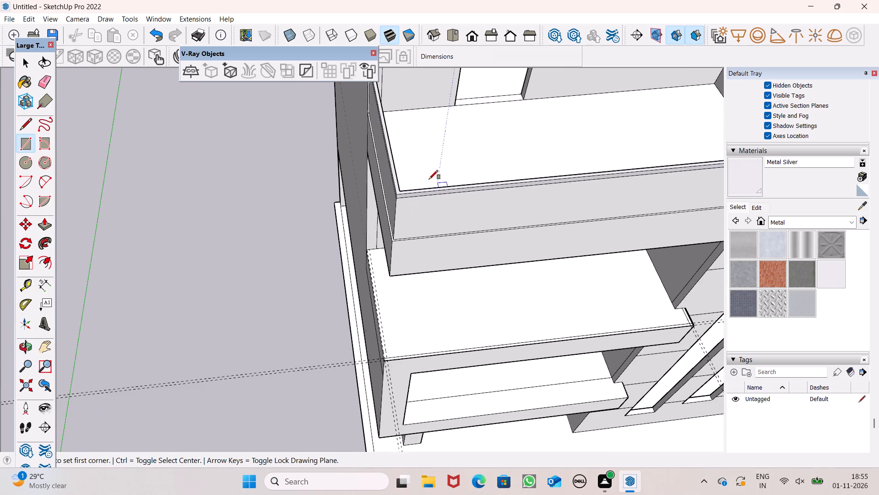
{"action": "middle_click_drag", "start_coordinate": [391, 354], "coordinate": [394, 319]}
{"action": "scroll", "coordinate": [373, 343], "scroll_direction": "up", "scroll_amount": 8}
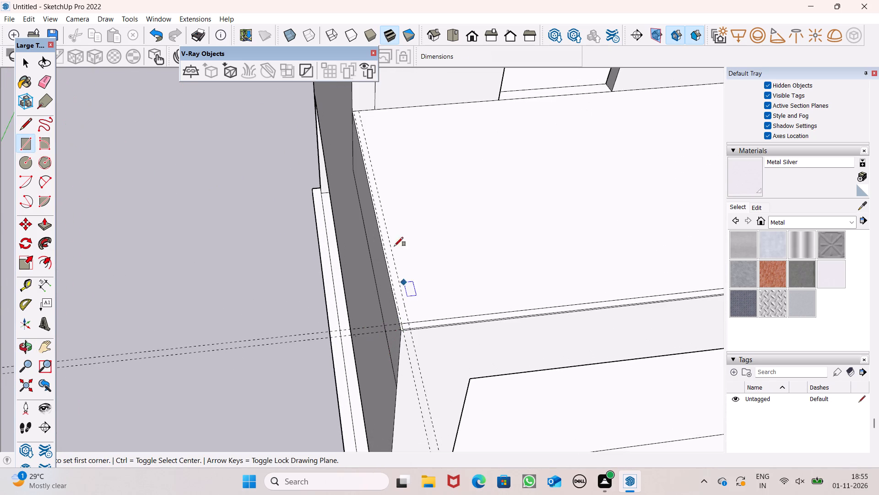
{"action": "scroll", "coordinate": [362, 142], "scroll_direction": "up", "scroll_amount": 7}
{"action": "scroll", "coordinate": [351, 93], "scroll_direction": "up", "scroll_amount": 6}
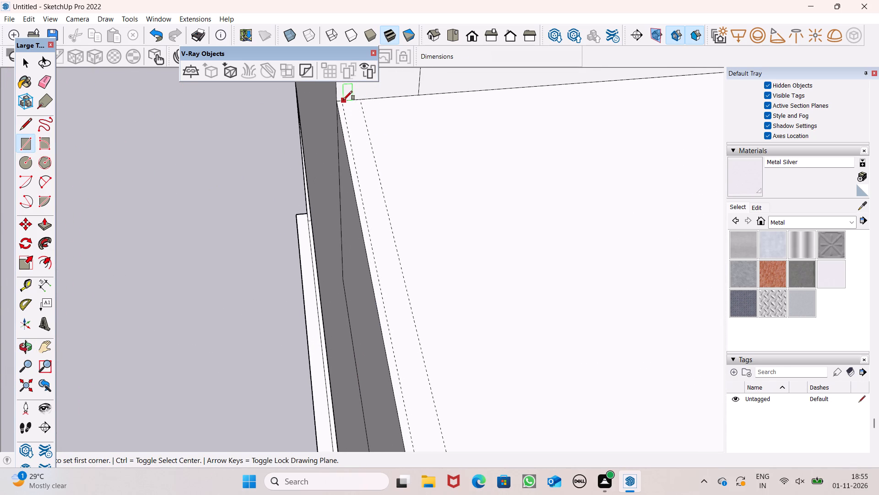
{"action": "left_click", "coordinate": [343, 100]}
{"action": "key", "text": "space"}
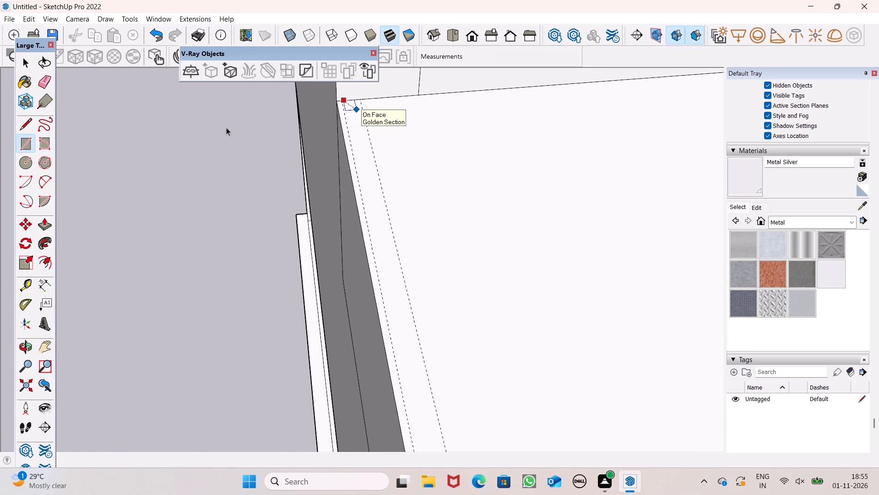
{"action": "left_click", "coordinate": [33, 145]}
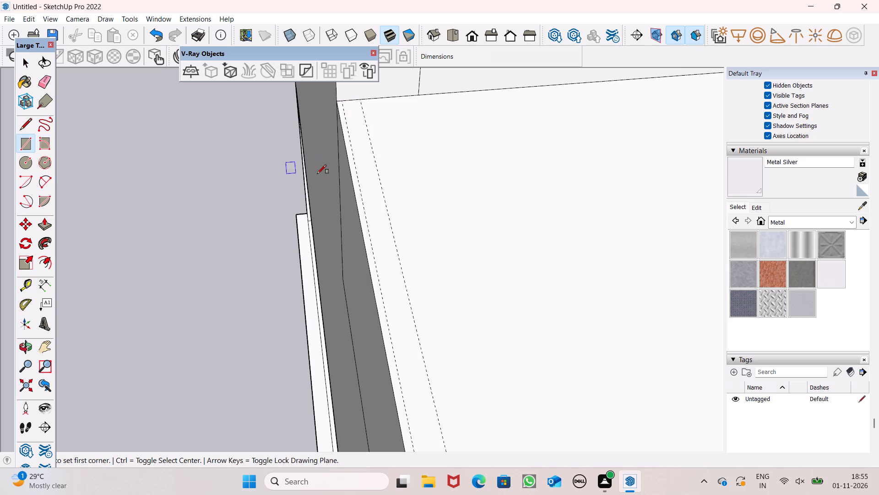
{"action": "scroll", "coordinate": [341, 117], "scroll_direction": "up", "scroll_amount": 8}
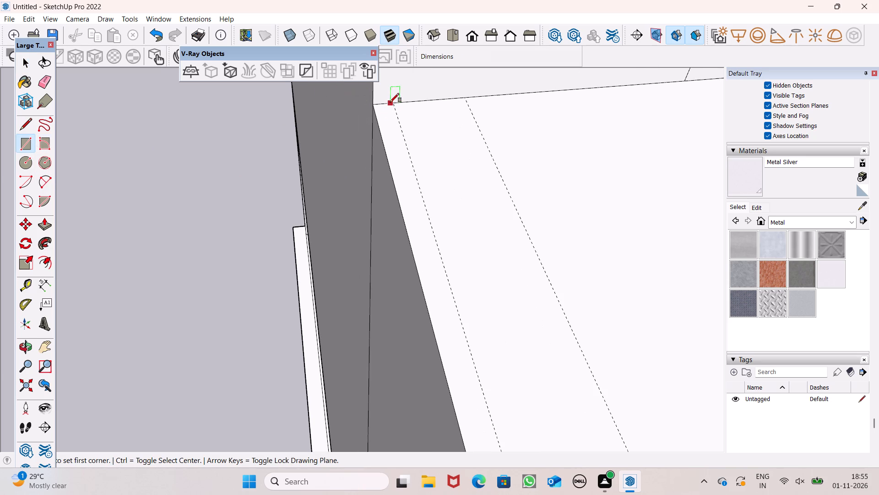
{"action": "left_click_drag", "start_coordinate": [395, 106], "coordinate": [399, 105]}
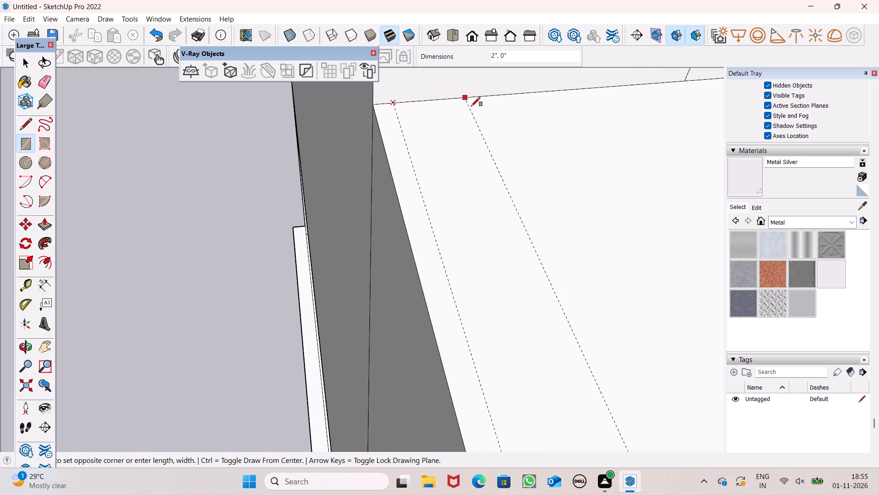
{"action": "left_click", "coordinate": [468, 99]}
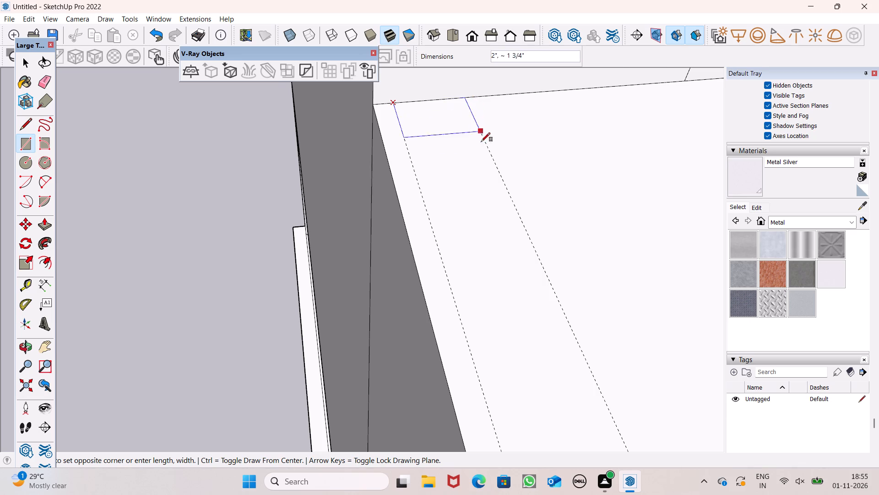
{"action": "scroll", "coordinate": [488, 189], "scroll_direction": "down", "scroll_amount": 7}
{"action": "scroll", "coordinate": [467, 149], "scroll_direction": "down", "scroll_amount": 8}
{"action": "scroll", "coordinate": [525, 214], "scroll_direction": "down", "scroll_amount": 7}
{"action": "scroll", "coordinate": [406, 134], "scroll_direction": "down", "scroll_amount": 8}
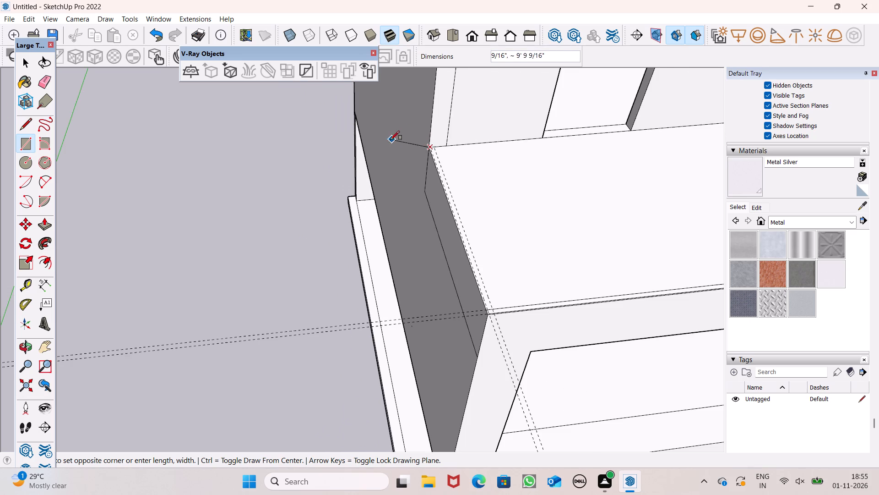
{"action": "scroll", "coordinate": [499, 315], "scroll_direction": "up", "scroll_amount": 20}
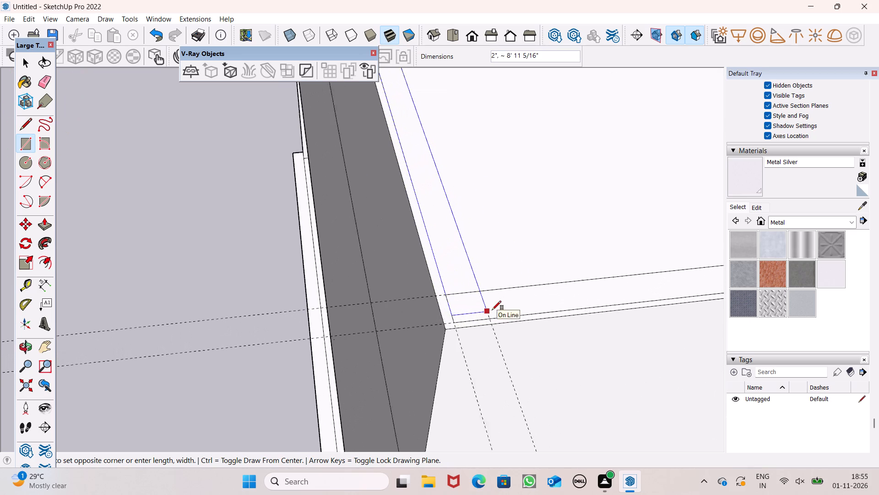
{"action": "scroll", "coordinate": [492, 310], "scroll_direction": "up", "scroll_amount": 12}
{"action": "left_click", "coordinate": [490, 330]}
{"action": "key", "text": "space"}
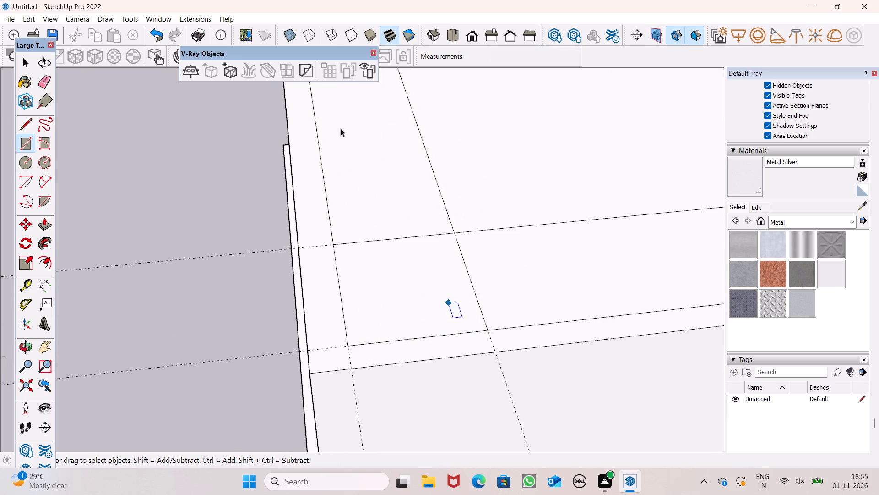
Erase the construction guides along the front and both side edges of the balcony slab.
{"action": "scroll", "coordinate": [341, 128], "scroll_direction": "down", "scroll_amount": 8}
{"action": "scroll", "coordinate": [348, 276], "scroll_direction": "down", "scroll_amount": 15}
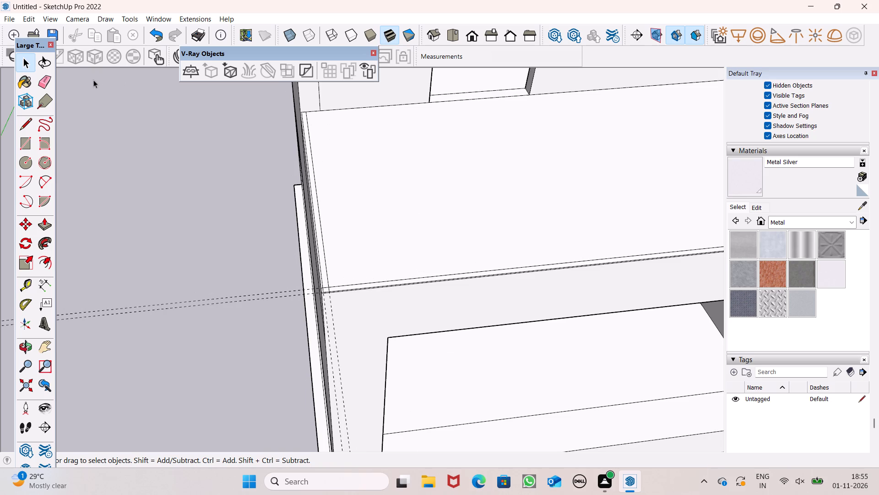
{"action": "left_click", "coordinate": [38, 76]}
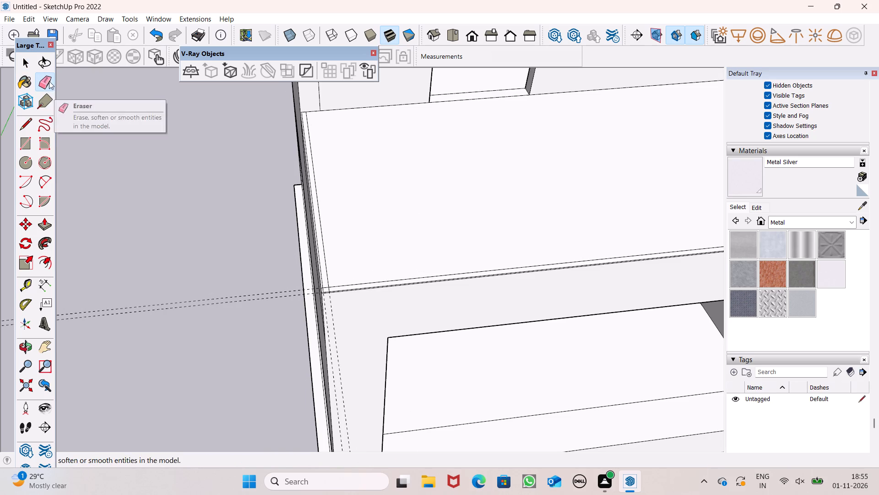
{"action": "left_click_drag", "start_coordinate": [49, 81], "coordinate": [54, 86]}
{"action": "left_click_drag", "start_coordinate": [238, 273], "coordinate": [233, 346]}
{"action": "scroll", "coordinate": [244, 154], "scroll_direction": "down", "scroll_amount": 3}
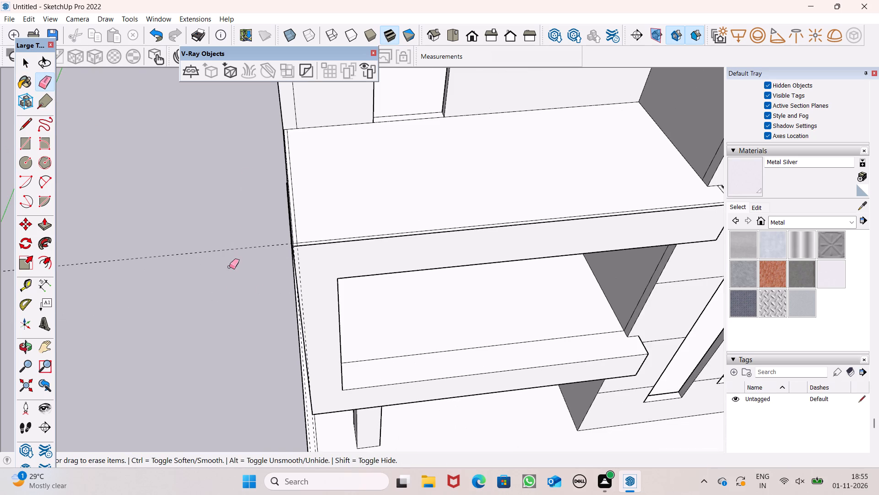
{"action": "left_click_drag", "start_coordinate": [217, 218], "coordinate": [216, 269]}
{"action": "scroll", "coordinate": [244, 176], "scroll_direction": "down", "scroll_amount": 7}
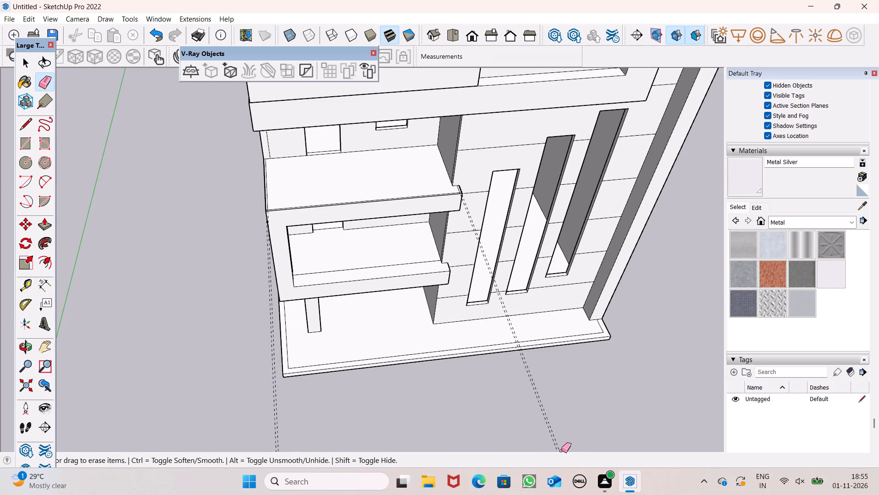
{"action": "left_click_drag", "start_coordinate": [560, 450], "coordinate": [556, 425]}
{"action": "left_click_drag", "start_coordinate": [275, 389], "coordinate": [263, 396]}
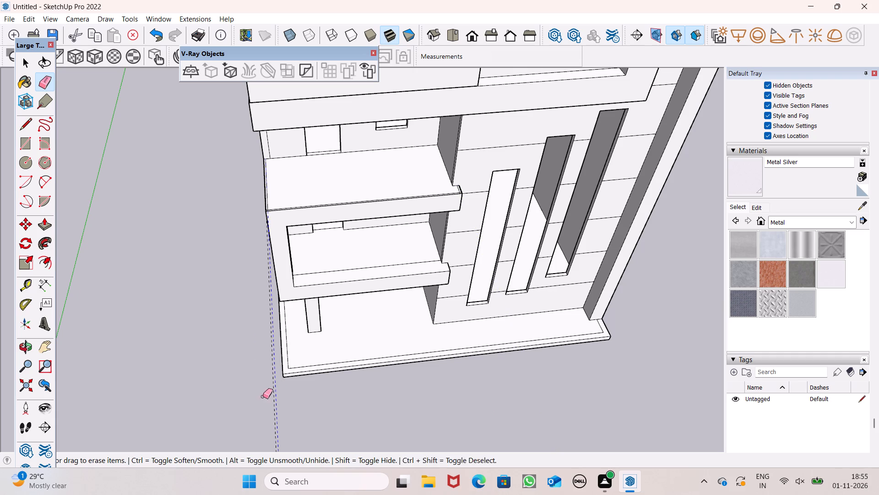
{"action": "left_click_drag", "start_coordinate": [263, 396], "coordinate": [260, 393]}
Erase the overlapping strip edges at both front corners of the slab to merge the 2" strips into one continuous outline.
{"action": "scroll", "coordinate": [255, 122], "scroll_direction": "up", "scroll_amount": 8}
{"action": "scroll", "coordinate": [286, 232], "scroll_direction": "up", "scroll_amount": 8}
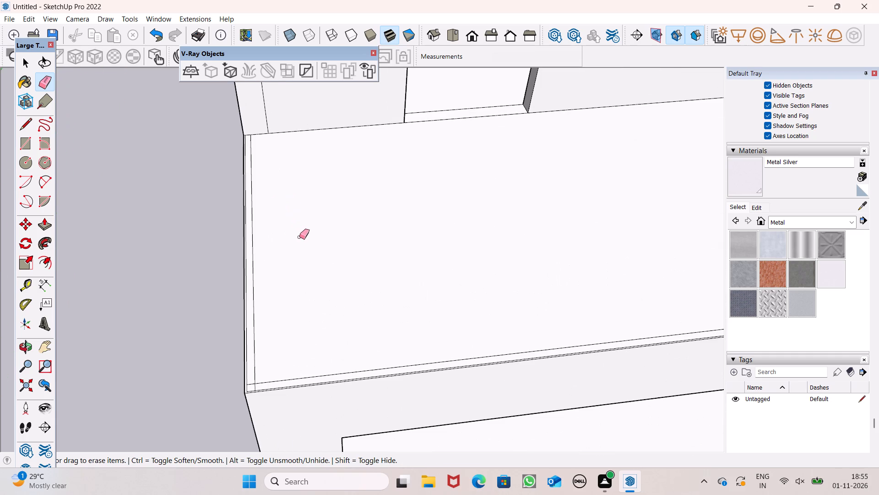
{"action": "scroll", "coordinate": [256, 420], "scroll_direction": "up", "scroll_amount": 15}
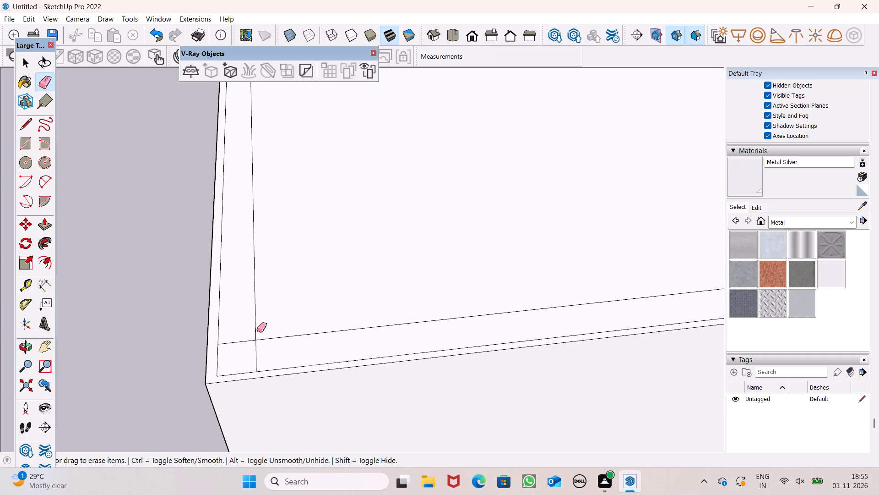
{"action": "left_click_drag", "start_coordinate": [243, 344], "coordinate": [239, 332]}
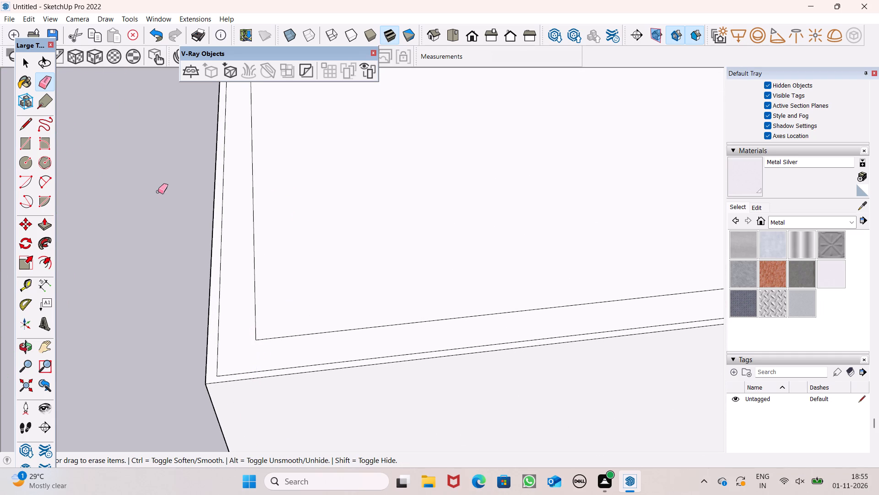
{"action": "scroll", "coordinate": [158, 192], "scroll_direction": "down", "scroll_amount": 8}
{"action": "scroll", "coordinate": [222, 313], "scroll_direction": "down", "scroll_amount": 4}
{"action": "scroll", "coordinate": [523, 237], "scroll_direction": "up", "scroll_amount": 6}
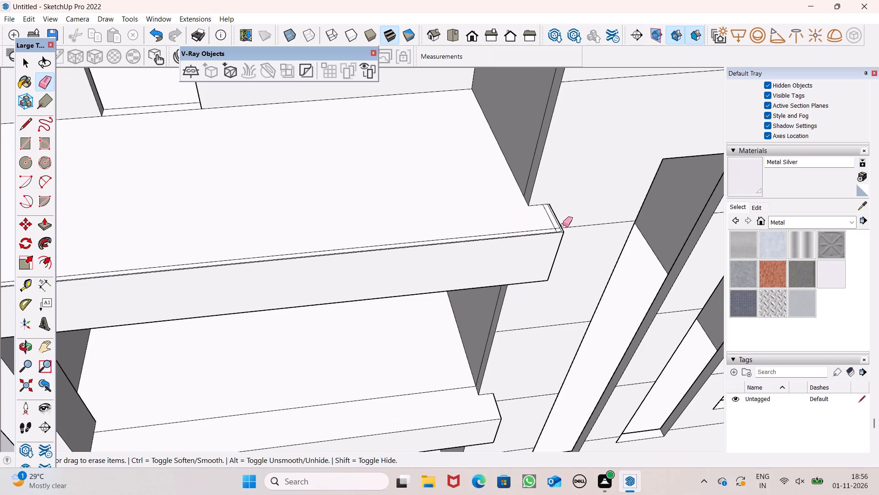
{"action": "scroll", "coordinate": [572, 225], "scroll_direction": "up", "scroll_amount": 9}
{"action": "scroll", "coordinate": [519, 241], "scroll_direction": "up", "scroll_amount": 9}
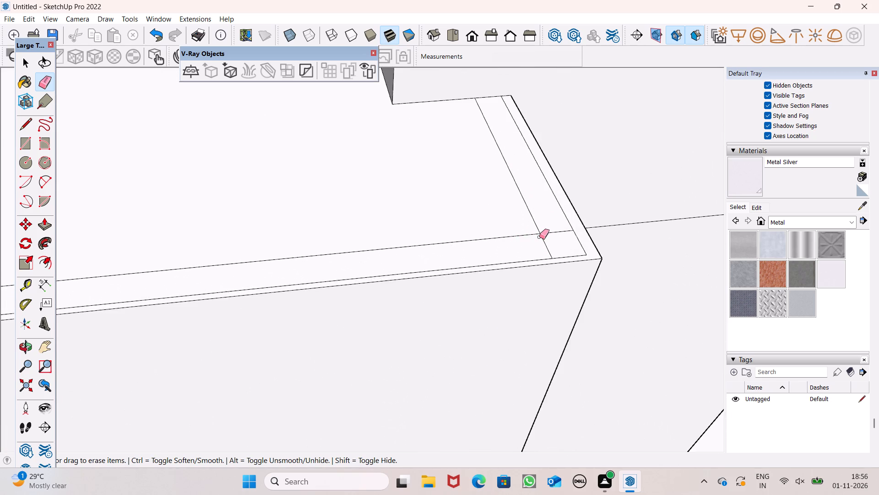
{"action": "scroll", "coordinate": [539, 237], "scroll_direction": "up", "scroll_amount": 5}
{"action": "left_click_drag", "start_coordinate": [560, 220], "coordinate": [538, 256]}
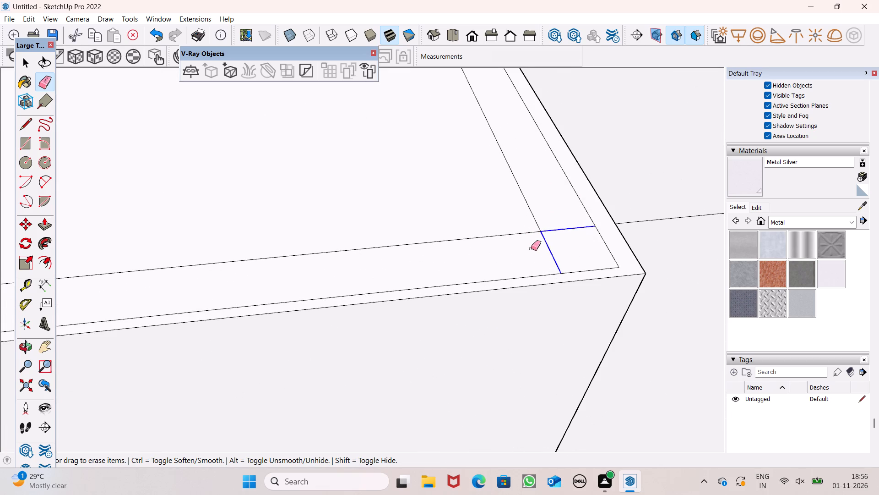
{"action": "scroll", "coordinate": [519, 258], "scroll_direction": "down", "scroll_amount": 8}
{"action": "key", "text": "space"}
Push/Pull the merged edge strip up 3' to form the balcony parapet.
{"action": "scroll", "coordinate": [477, 273], "scroll_direction": "down", "scroll_amount": 4}
{"action": "middle_click_drag", "start_coordinate": [547, 274], "coordinate": [503, 287]}
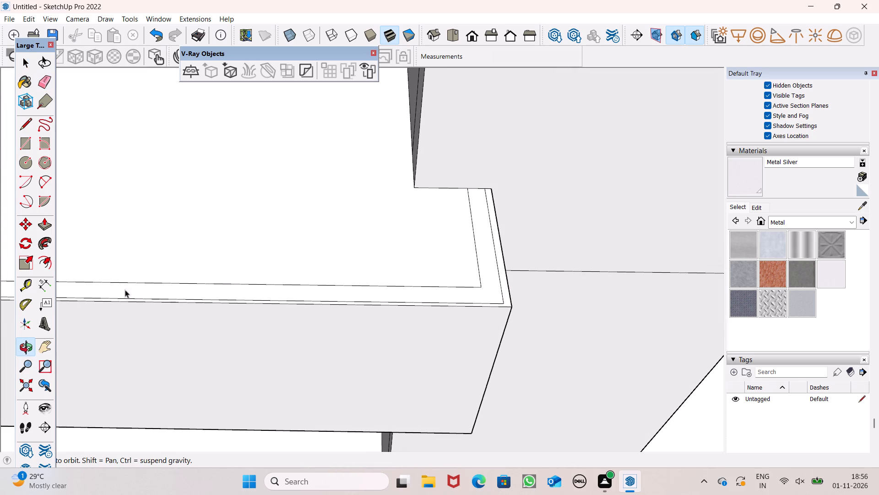
{"action": "left_click", "coordinate": [47, 217]}
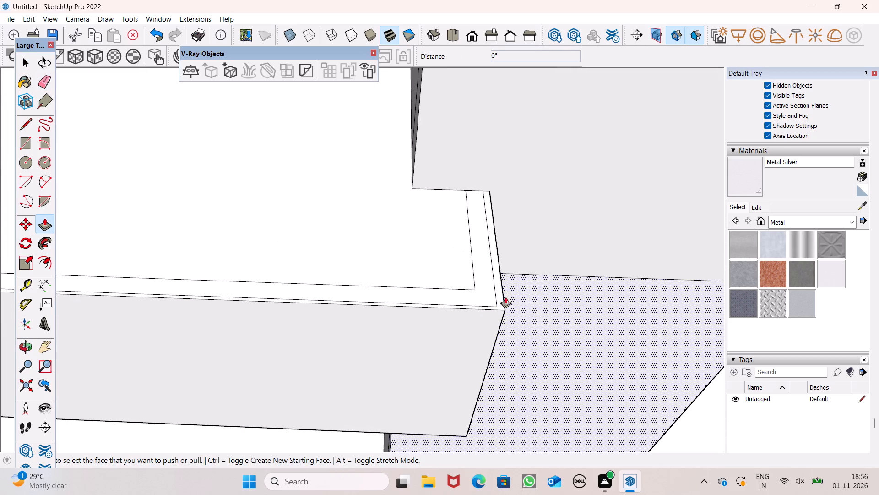
{"action": "left_click_drag", "start_coordinate": [488, 292], "coordinate": [473, 191]}
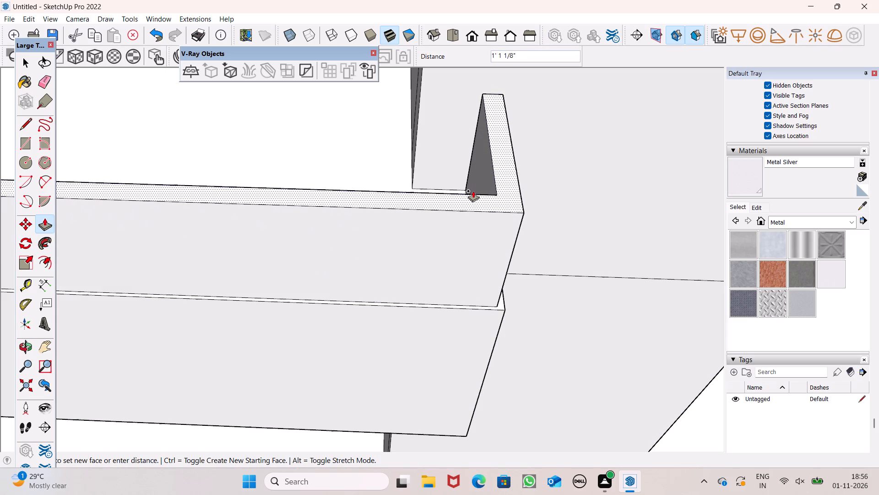
{"action": "left_click_drag", "start_coordinate": [473, 191], "coordinate": [472, 192]}
{"action": "type", "text": "3'"}
{"action": "key", "text": "Return"}
{"action": "scroll", "coordinate": [514, 350], "scroll_direction": "down", "scroll_amount": 7}
{"action": "scroll", "coordinate": [461, 342], "scroll_direction": "down", "scroll_amount": 3}
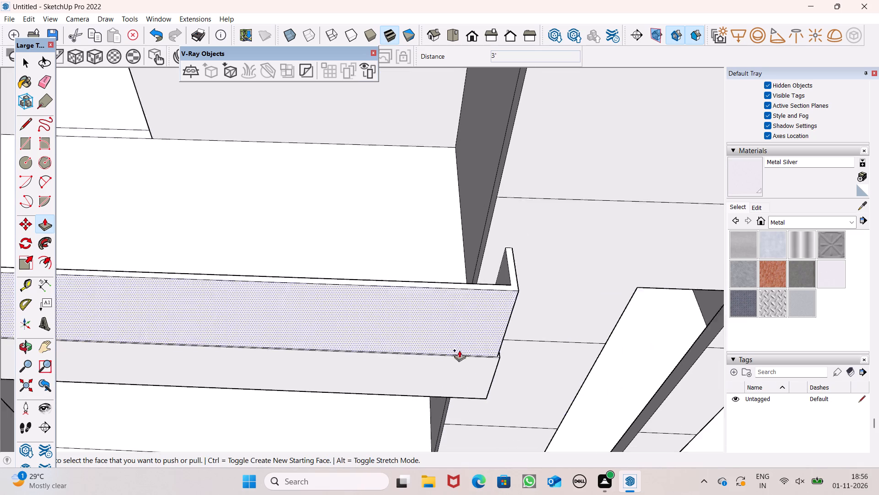
{"action": "scroll", "coordinate": [459, 350], "scroll_direction": "down", "scroll_amount": 1}
{"action": "middle_click_drag", "start_coordinate": [496, 328], "coordinate": [365, 244]}
{"action": "middle_click", "coordinate": [365, 244]}
{"action": "key", "text": "space"}
Examine the new parapet from the front, above and side against the balcony above it.
{"action": "scroll", "coordinate": [403, 264], "scroll_direction": "down", "scroll_amount": 6}
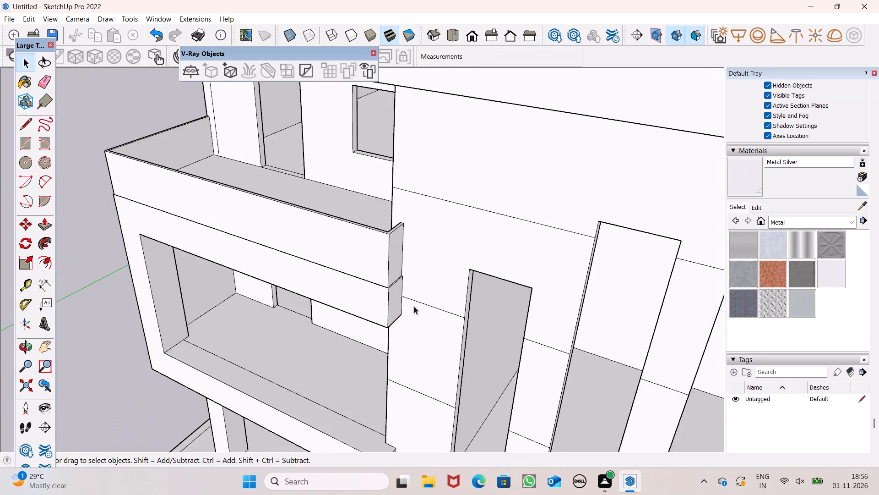
{"action": "middle_click_drag", "start_coordinate": [414, 306], "coordinate": [450, 314]}
{"action": "scroll", "coordinate": [361, 342], "scroll_direction": "down", "scroll_amount": 7}
{"action": "middle_click_drag", "start_coordinate": [363, 345], "coordinate": [389, 454]}
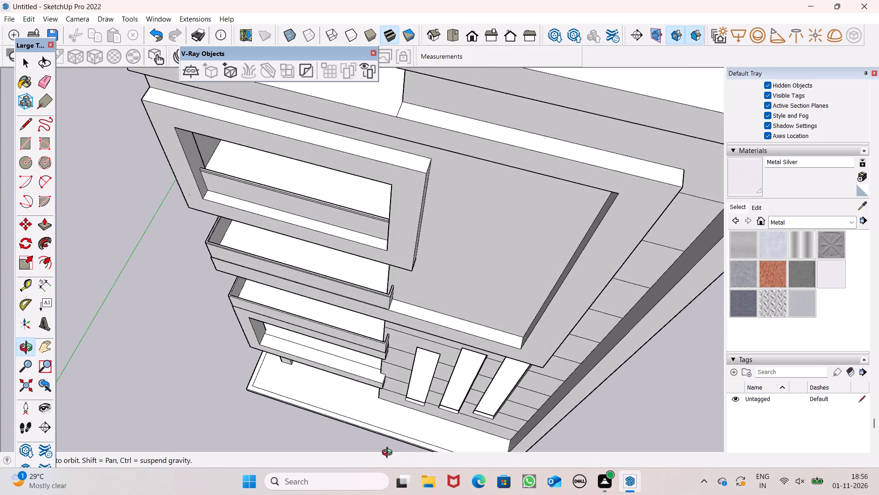
{"action": "middle_click_drag", "start_coordinate": [389, 454], "coordinate": [407, 222]}
{"action": "middle_click_drag", "start_coordinate": [360, 343], "coordinate": [316, 456]}
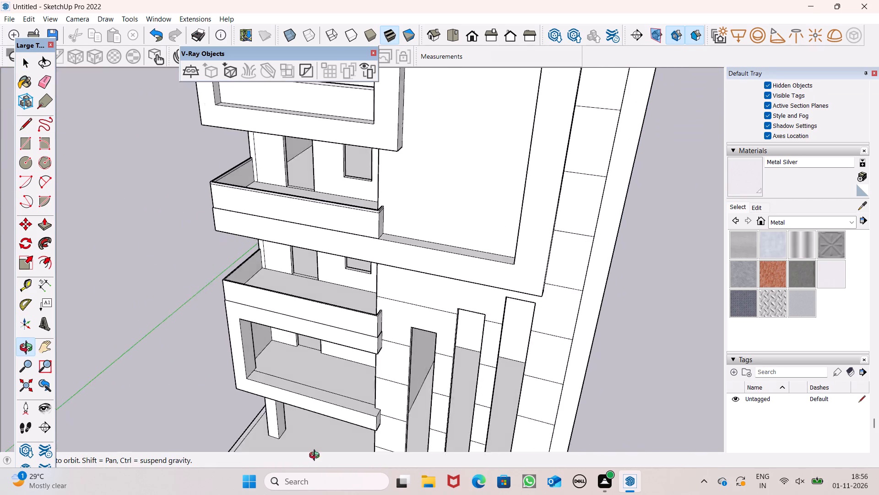
{"action": "middle_click_drag", "start_coordinate": [316, 456], "coordinate": [304, 449]}
{"action": "scroll", "coordinate": [307, 454], "scroll_direction": "up", "scroll_amount": 9}
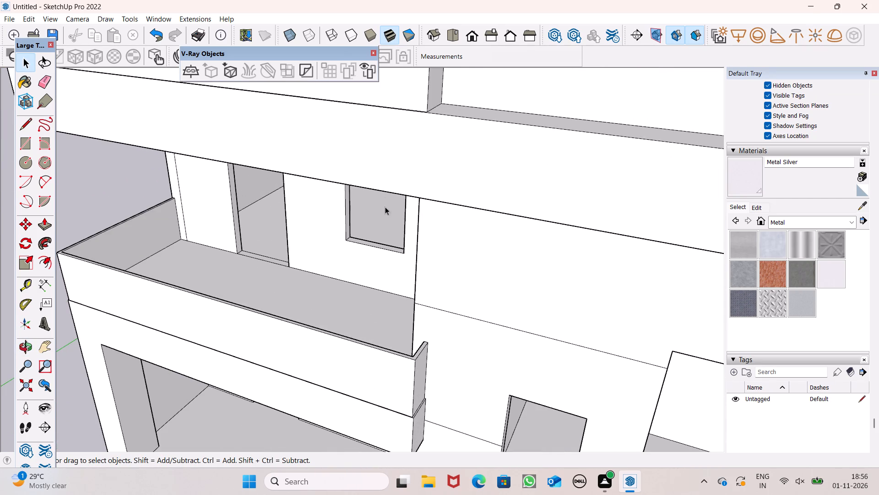
{"action": "scroll", "coordinate": [383, 261], "scroll_direction": "down", "scroll_amount": 4}
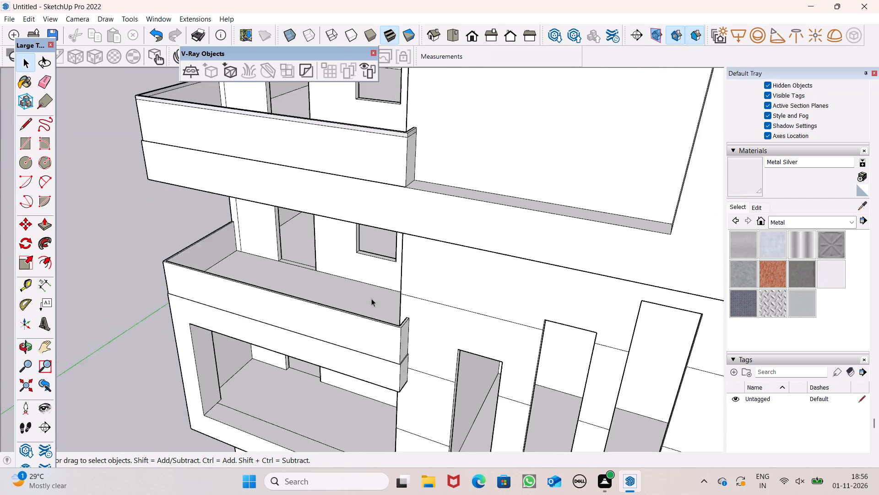
{"action": "scroll", "coordinate": [371, 298], "scroll_direction": "down", "scroll_amount": 1}
{"action": "middle_click_drag", "start_coordinate": [295, 349], "coordinate": [716, 352]}
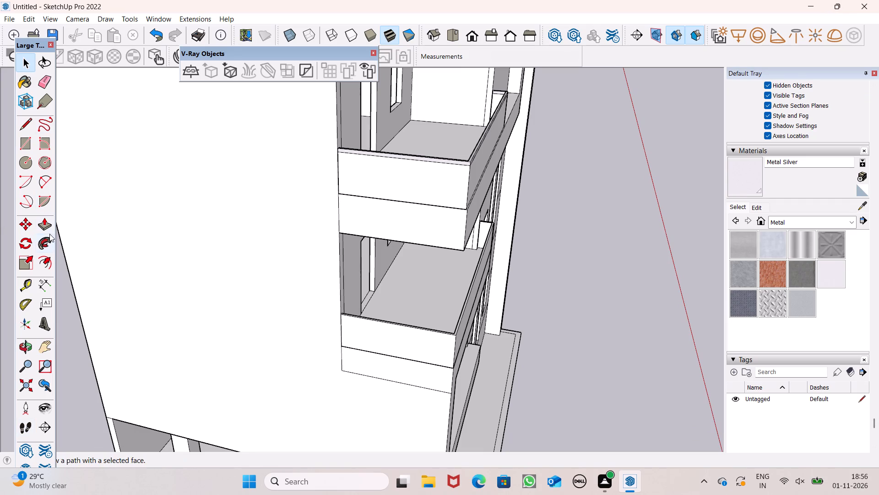
Adjust the new parapet near its outer front corner with Push/Pull by about 2 1/8".
{"action": "left_click_drag", "start_coordinate": [42, 226], "coordinate": [49, 231]}
{"action": "middle_click_drag", "start_coordinate": [258, 341], "coordinate": [320, 357]}
{"action": "scroll", "coordinate": [405, 348], "scroll_direction": "up", "scroll_amount": 8}
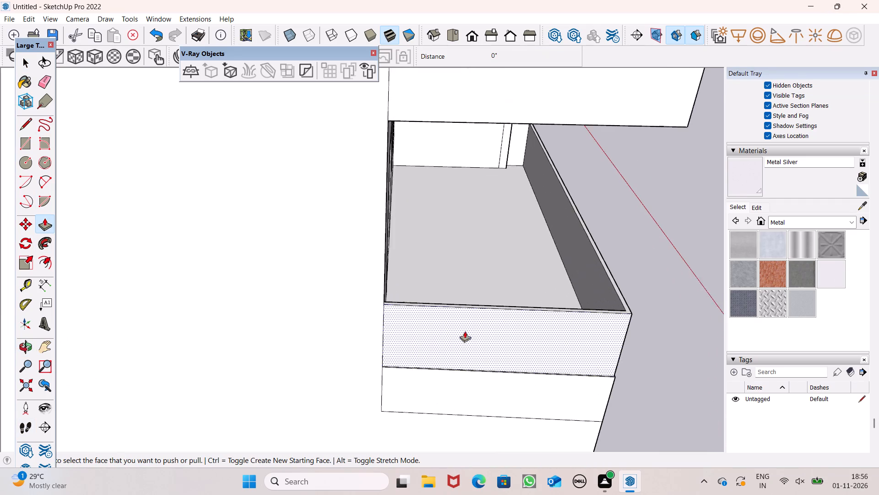
{"action": "scroll", "coordinate": [549, 269], "scroll_direction": "up", "scroll_amount": 1}
{"action": "scroll", "coordinate": [358, 231], "scroll_direction": "down", "scroll_amount": 2}
{"action": "scroll", "coordinate": [524, 228], "scroll_direction": "up", "scroll_amount": 6}
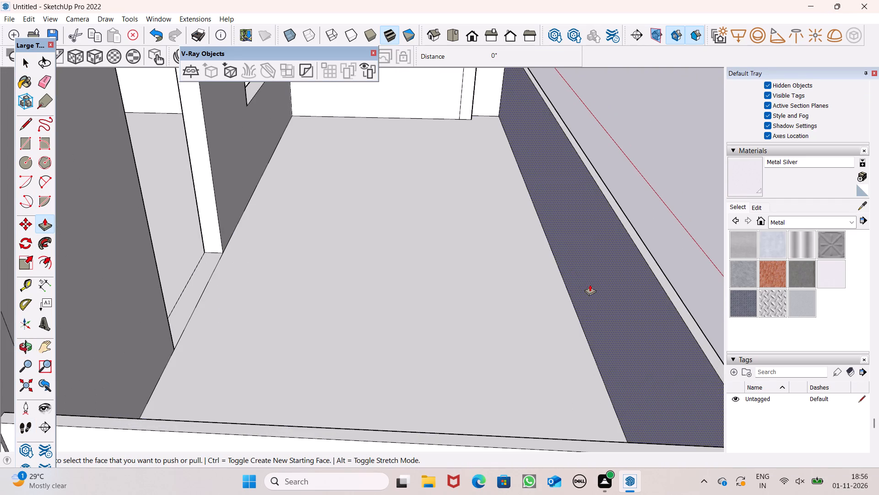
{"action": "left_click_drag", "start_coordinate": [595, 286], "coordinate": [590, 294]}
{"action": "scroll", "coordinate": [506, 227], "scroll_direction": "down", "scroll_amount": 6}
{"action": "middle_click_drag", "start_coordinate": [451, 272], "coordinate": [312, 280]}
{"action": "scroll", "coordinate": [311, 277], "scroll_direction": "up", "scroll_amount": 1}
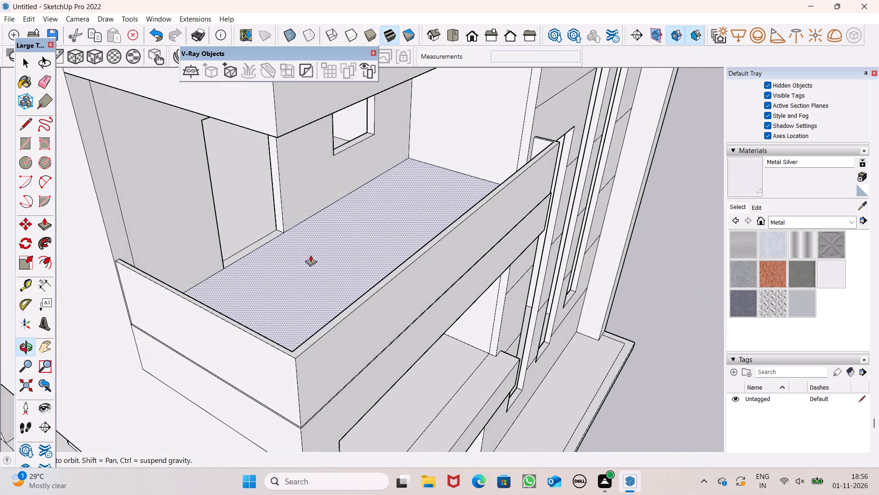
{"action": "scroll", "coordinate": [309, 257], "scroll_direction": "down", "scroll_amount": 4}
{"action": "middle_click_drag", "start_coordinate": [293, 335], "coordinate": [326, 310]}
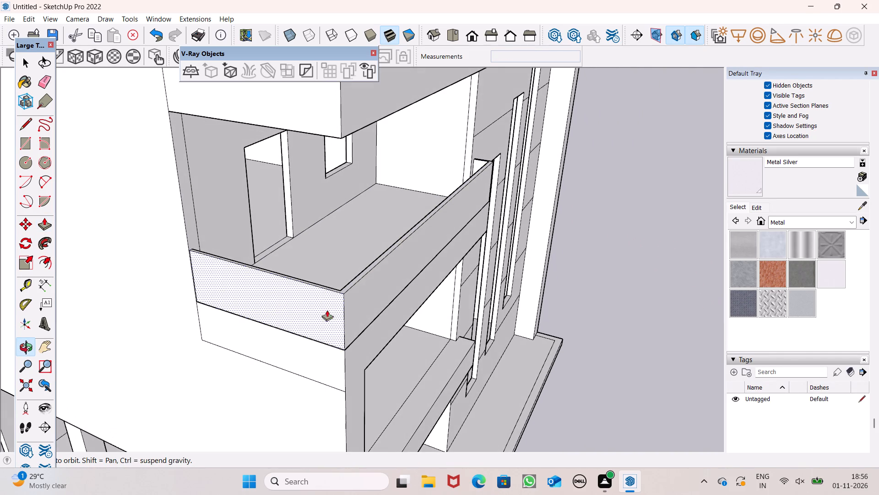
{"action": "scroll", "coordinate": [354, 275], "scroll_direction": "up", "scroll_amount": 7}
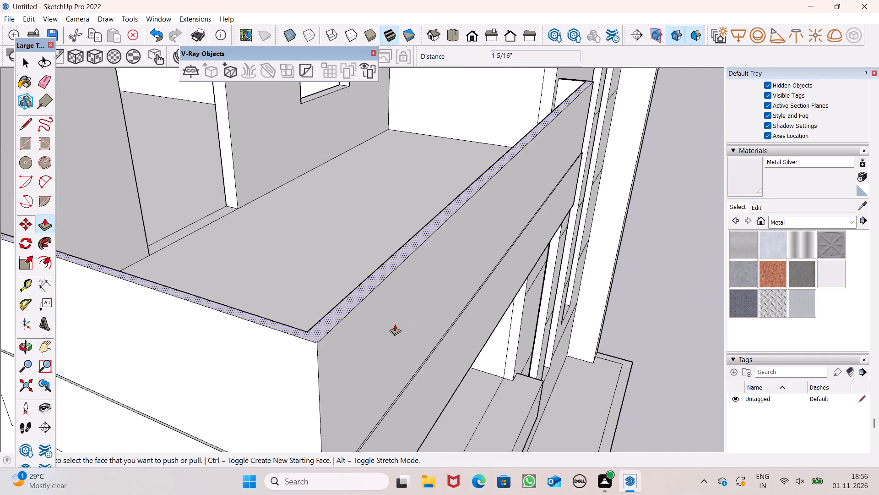
{"action": "left_click_drag", "start_coordinate": [394, 324], "coordinate": [386, 319]}
{"action": "scroll", "coordinate": [380, 299], "scroll_direction": "down", "scroll_amount": 6}
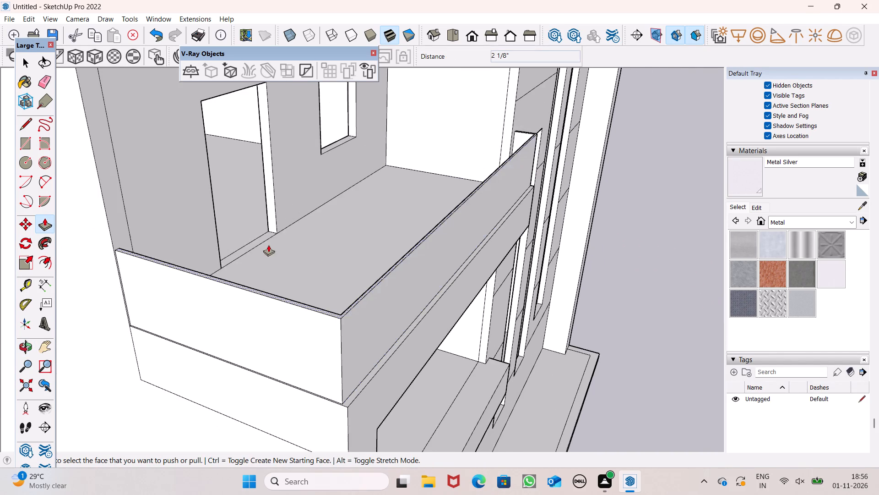
{"action": "scroll", "coordinate": [268, 245], "scroll_direction": "down", "scroll_amount": 2}
{"action": "middle_click_drag", "start_coordinate": [310, 341], "coordinate": [16, 268]}
{"action": "key", "text": "space"}
Examine the front facade and compare the parapets across the balcony levels down to the lowest one.
{"action": "scroll", "coordinate": [255, 213], "scroll_direction": "down", "scroll_amount": 2}
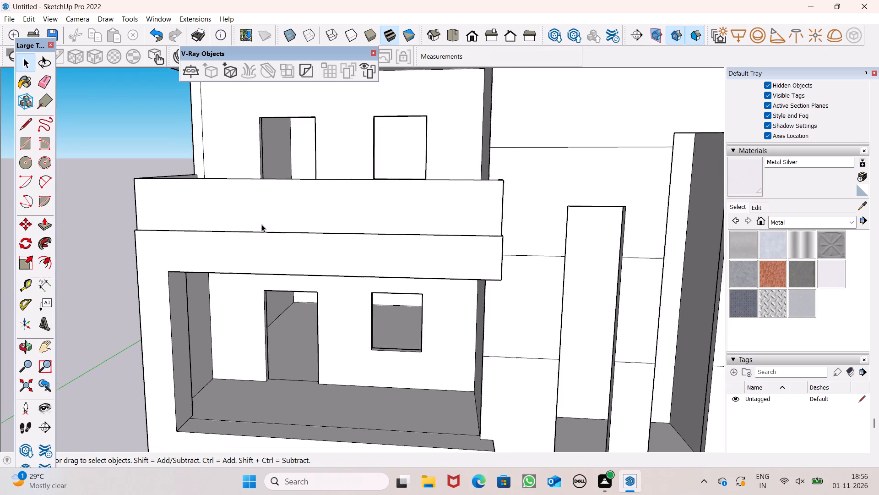
{"action": "scroll", "coordinate": [261, 224], "scroll_direction": "down", "scroll_amount": 3}
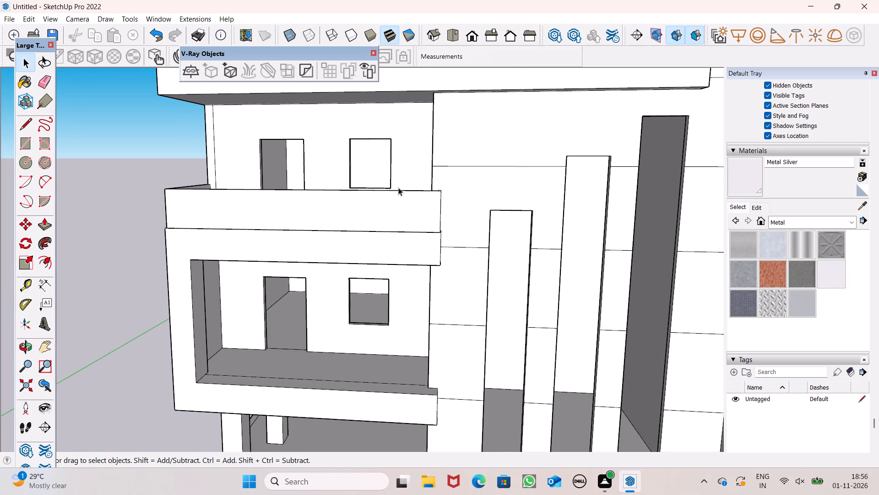
{"action": "scroll", "coordinate": [399, 195], "scroll_direction": "down", "scroll_amount": 4}
{"action": "middle_click_drag", "start_coordinate": [440, 262], "coordinate": [475, 340]}
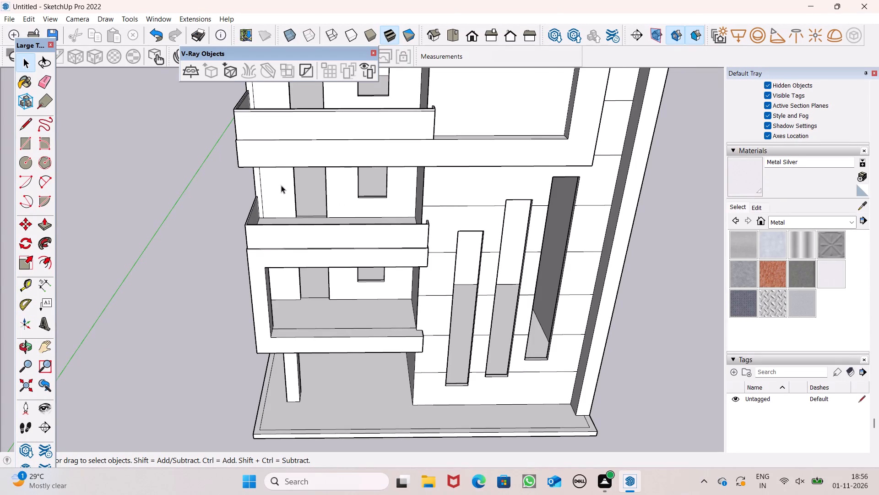
{"action": "scroll", "coordinate": [281, 185], "scroll_direction": "down", "scroll_amount": 2}
{"action": "middle_click_drag", "start_coordinate": [351, 238], "coordinate": [319, 221]}
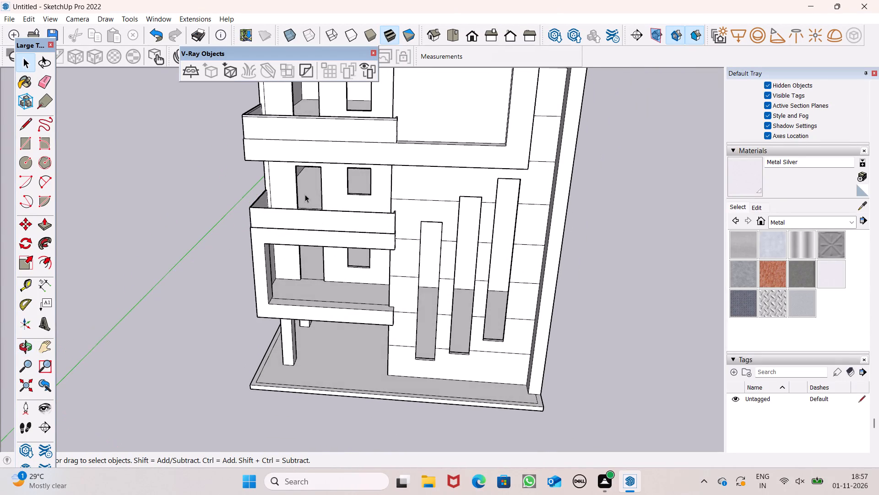
{"action": "scroll", "coordinate": [305, 194], "scroll_direction": "down", "scroll_amount": 2}
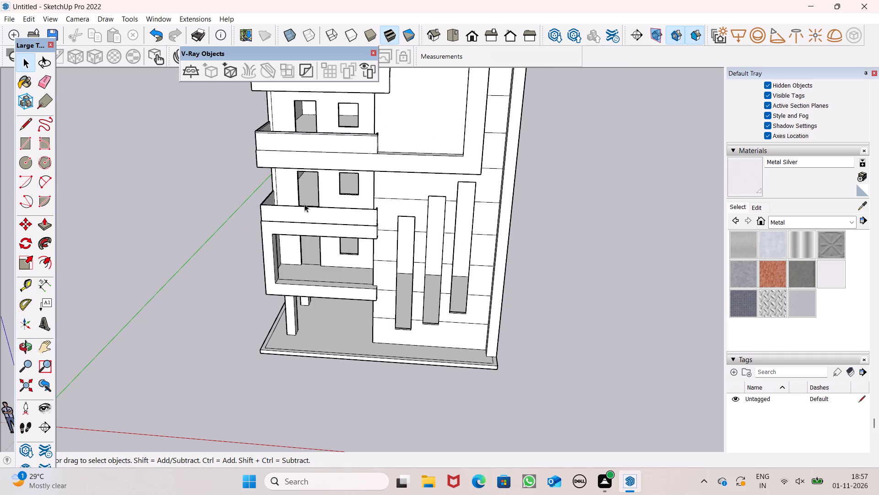
{"action": "middle_click_drag", "start_coordinate": [329, 288], "coordinate": [328, 351]}
Erase the dividing line running along the front of the lowest balcony's floor.
{"action": "scroll", "coordinate": [300, 306], "scroll_direction": "up", "scroll_amount": 9}
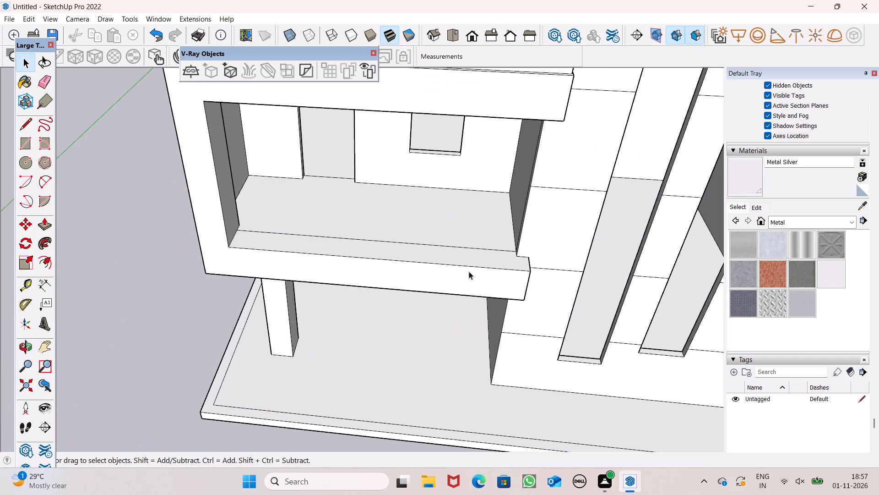
{"action": "middle_click_drag", "start_coordinate": [469, 271], "coordinate": [475, 325]}
{"action": "scroll", "coordinate": [475, 325], "scroll_direction": "up", "scroll_amount": 1}
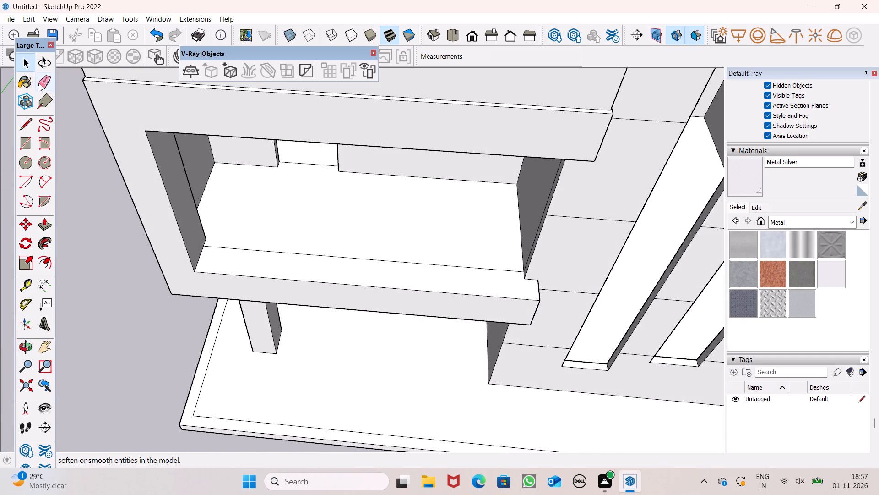
{"action": "left_click", "coordinate": [39, 83]}
{"action": "left_click_drag", "start_coordinate": [347, 267], "coordinate": [358, 251]}
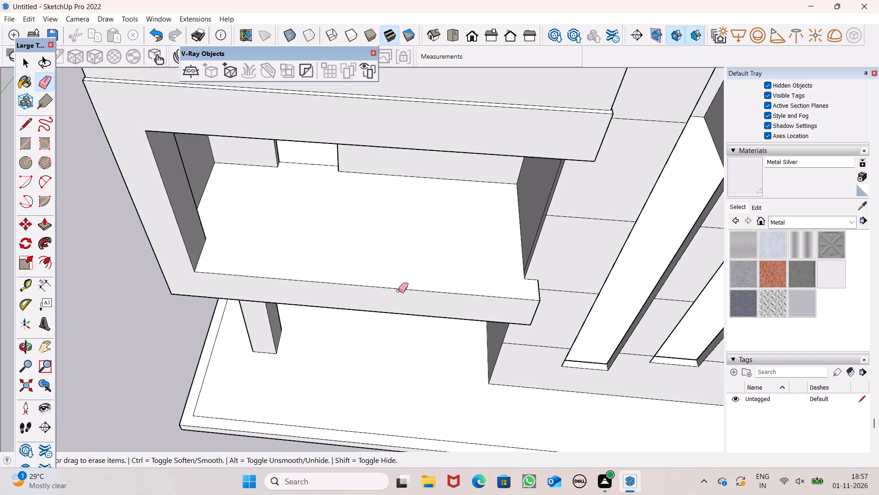
Erase the extra vertical line on the wall at the inner end of the lowest balcony.
{"action": "scroll", "coordinate": [402, 296], "scroll_direction": "down", "scroll_amount": 3}
{"action": "middle_click_drag", "start_coordinate": [506, 313], "coordinate": [704, 160]}
{"action": "scroll", "coordinate": [532, 162], "scroll_direction": "up", "scroll_amount": 3}
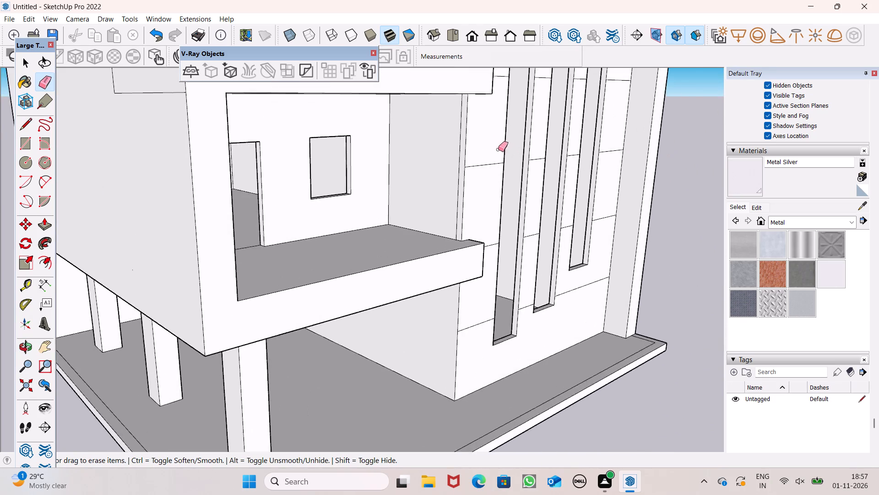
{"action": "scroll", "coordinate": [498, 149], "scroll_direction": "up", "scroll_amount": 2}
{"action": "left_click", "coordinate": [453, 205]}
{"action": "left_click_drag", "start_coordinate": [457, 197], "coordinate": [451, 198]}
{"action": "scroll", "coordinate": [433, 172], "scroll_direction": "down", "scroll_amount": 5}
{"action": "middle_click_drag", "start_coordinate": [453, 237], "coordinate": [377, 255]}
{"action": "scroll", "coordinate": [383, 264], "scroll_direction": "up", "scroll_amount": 1}
{"action": "scroll", "coordinate": [403, 265], "scroll_direction": "down", "scroll_amount": 8}
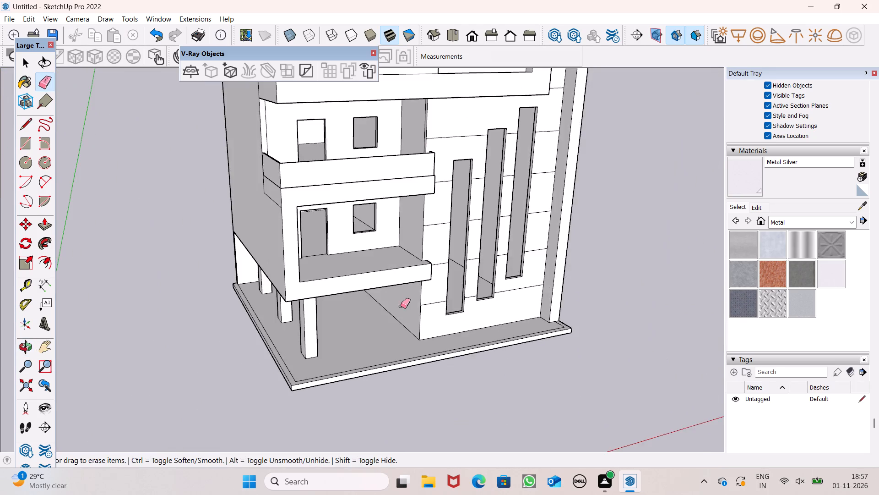
Erase the matching extra vertical wall line at the end of the balcony one level up.
{"action": "middle_click_drag", "start_coordinate": [417, 279], "coordinate": [516, 367]}
{"action": "scroll", "coordinate": [484, 314], "scroll_direction": "up", "scroll_amount": 9}
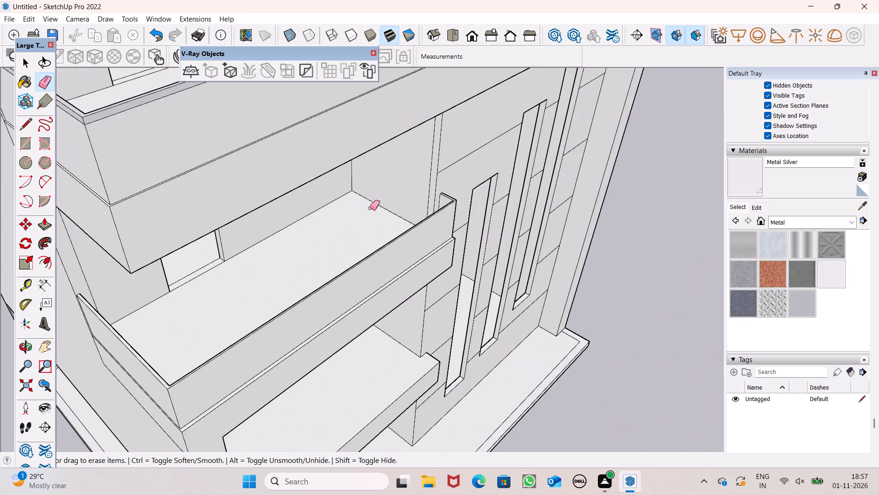
{"action": "scroll", "coordinate": [374, 206], "scroll_direction": "up", "scroll_amount": 7}
{"action": "left_click_drag", "start_coordinate": [503, 199], "coordinate": [498, 198]}
{"action": "left_click", "coordinate": [495, 193]}
{"action": "scroll", "coordinate": [468, 183], "scroll_direction": "down", "scroll_amount": 6}
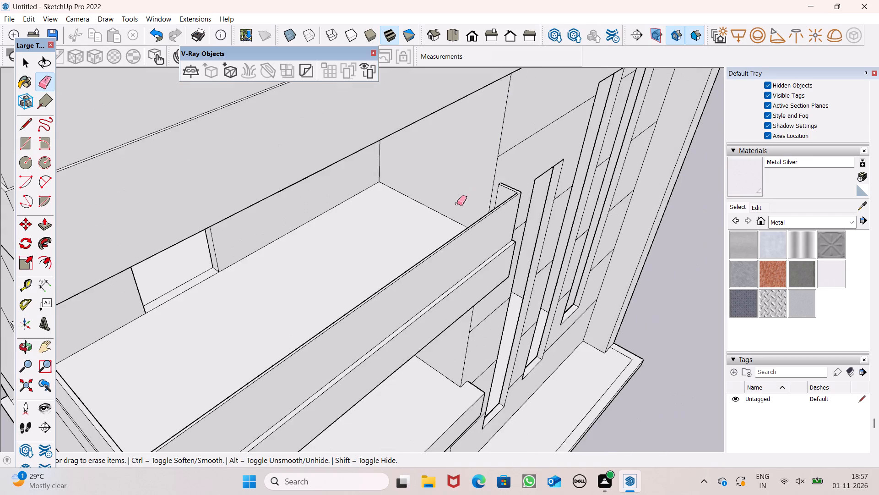
{"action": "middle_click_drag", "start_coordinate": [485, 243], "coordinate": [468, 227]}
{"action": "scroll", "coordinate": [472, 234], "scroll_direction": "up", "scroll_amount": 1}
{"action": "scroll", "coordinate": [412, 195], "scroll_direction": "down", "scroll_amount": 15}
Erase the same extra vertical wall line on the next balcony up, below the framed top balcony.
{"action": "scroll", "coordinate": [409, 110], "scroll_direction": "up", "scroll_amount": 4}
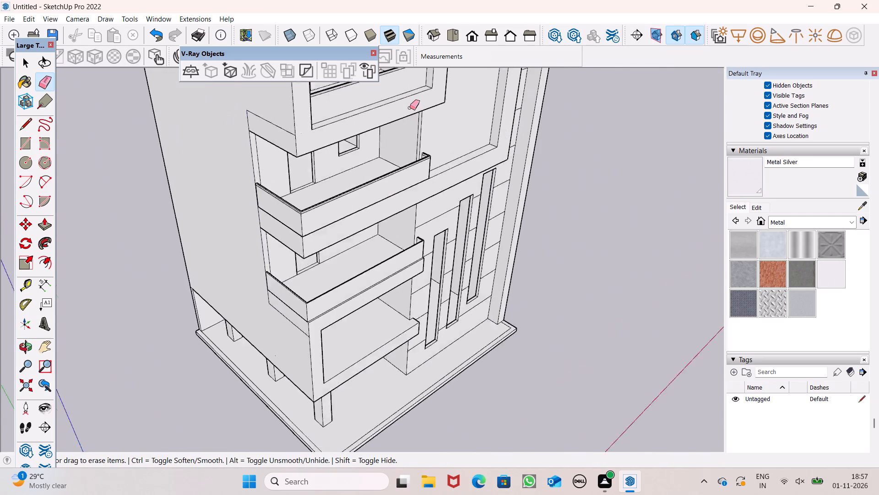
{"action": "scroll", "coordinate": [410, 108], "scroll_direction": "up", "scroll_amount": 14}
{"action": "left_click_drag", "start_coordinate": [402, 159], "coordinate": [402, 153]}
{"action": "scroll", "coordinate": [398, 206], "scroll_direction": "down", "scroll_amount": 7}
{"action": "scroll", "coordinate": [358, 307], "scroll_direction": "down", "scroll_amount": 6}
{"action": "scroll", "coordinate": [363, 214], "scroll_direction": "down", "scroll_amount": 6}
Examine the whole front facade and its balconies from several angles and heights.
{"action": "middle_click_drag", "start_coordinate": [363, 215], "coordinate": [384, 178]}
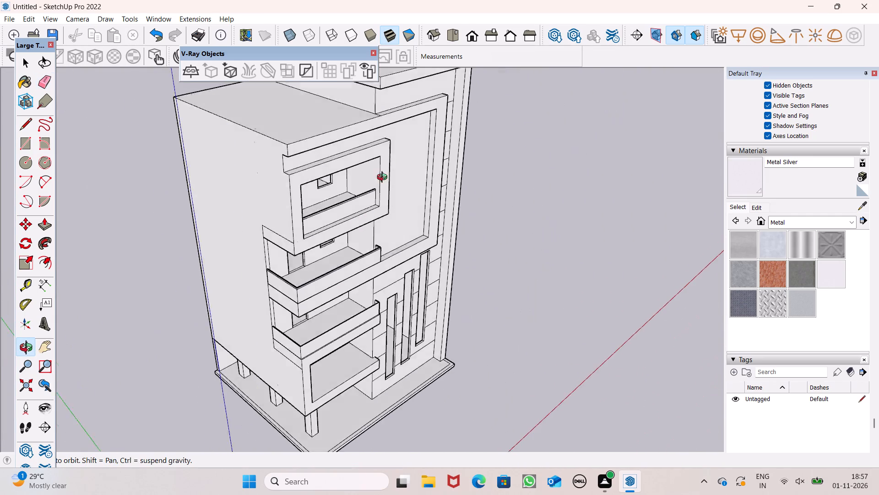
{"action": "middle_click_drag", "start_coordinate": [384, 178], "coordinate": [215, 201]}
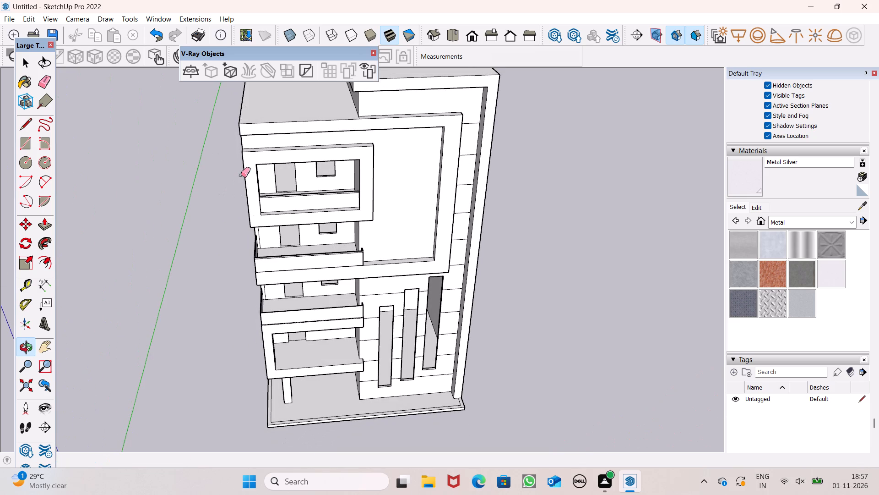
{"action": "scroll", "coordinate": [328, 165], "scroll_direction": "down", "scroll_amount": 3}
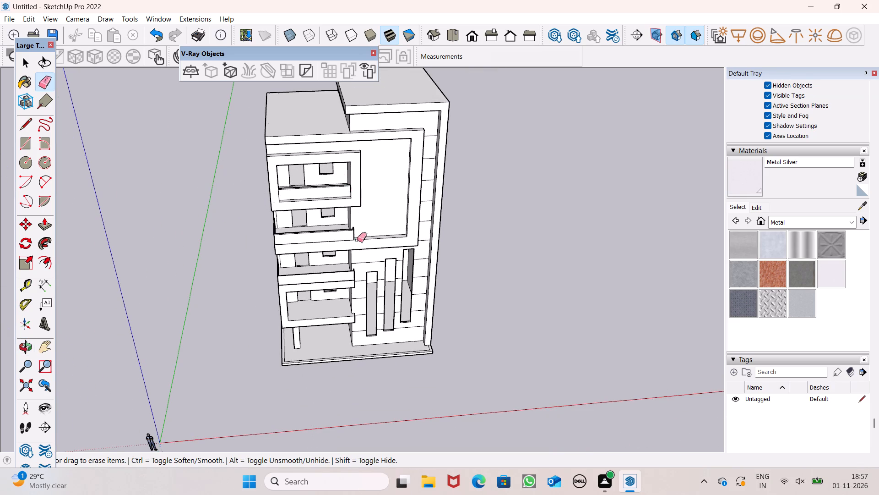
{"action": "scroll", "coordinate": [320, 299], "scroll_direction": "down", "scroll_amount": 1}
{"action": "middle_click_drag", "start_coordinate": [333, 360], "coordinate": [268, 311]}
{"action": "scroll", "coordinate": [216, 256], "scroll_direction": "up", "scroll_amount": 1}
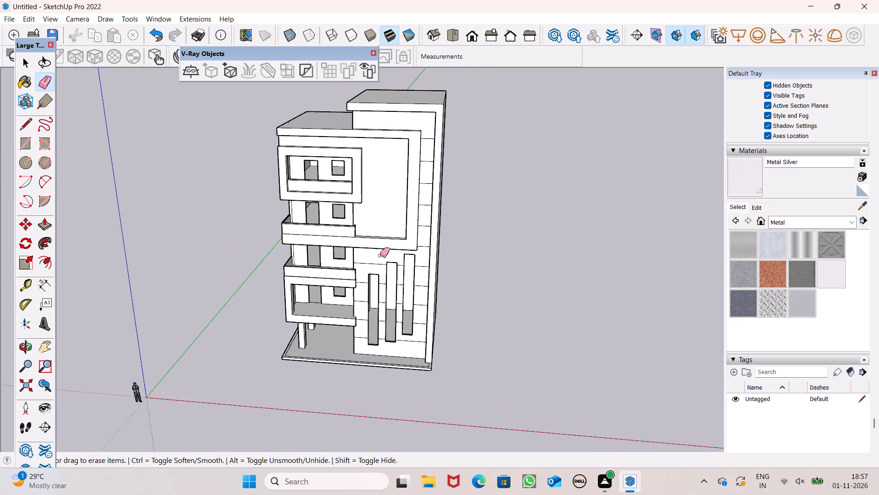
{"action": "scroll", "coordinate": [231, 323], "scroll_direction": "up", "scroll_amount": 1}
{"action": "scroll", "coordinate": [236, 280], "scroll_direction": "up", "scroll_amount": 1}
{"action": "key", "text": "space"}
{"action": "middle_click_drag", "start_coordinate": [264, 352], "coordinate": [300, 446]}
{"action": "middle_click_drag", "start_coordinate": [358, 305], "coordinate": [340, 332]}
Place a guide about 1' 4" in from the front edge of the lowest balcony's floor with Tape Measure.
{"action": "scroll", "coordinate": [344, 328], "scroll_direction": "up", "scroll_amount": 3}
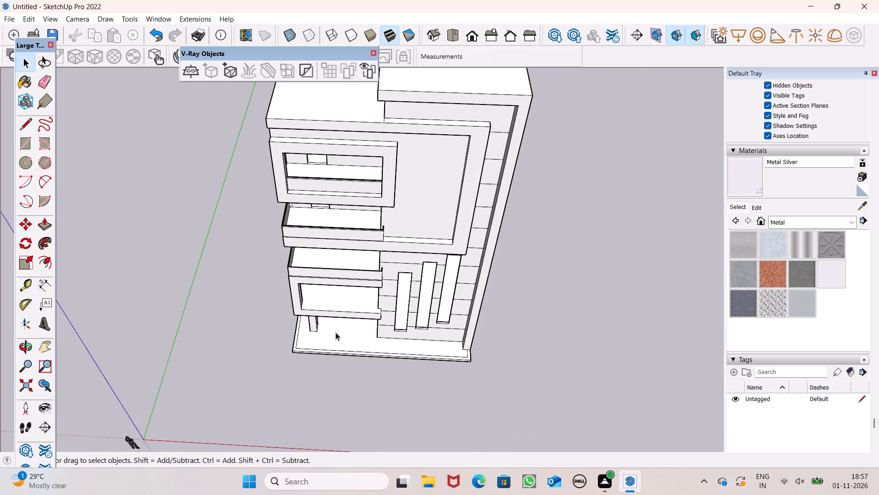
{"action": "scroll", "coordinate": [336, 332], "scroll_direction": "up", "scroll_amount": 4}
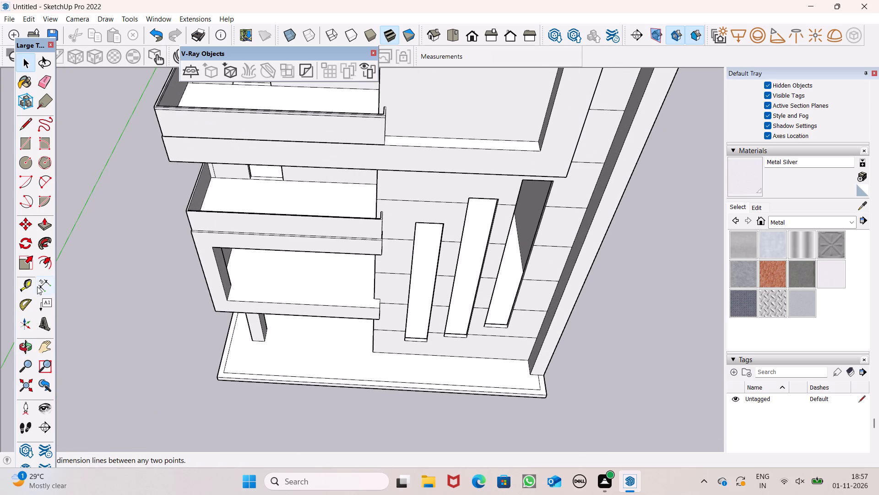
{"action": "left_click", "coordinate": [28, 286]}
{"action": "scroll", "coordinate": [339, 334], "scroll_direction": "down", "scroll_amount": 1}
{"action": "middle_click_drag", "start_coordinate": [367, 353], "coordinate": [373, 396]}
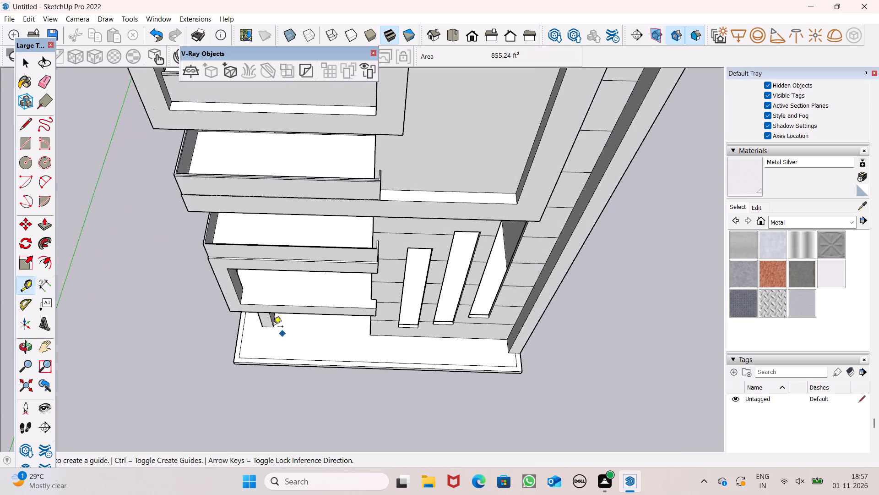
{"action": "scroll", "coordinate": [273, 327], "scroll_direction": "up", "scroll_amount": 3}
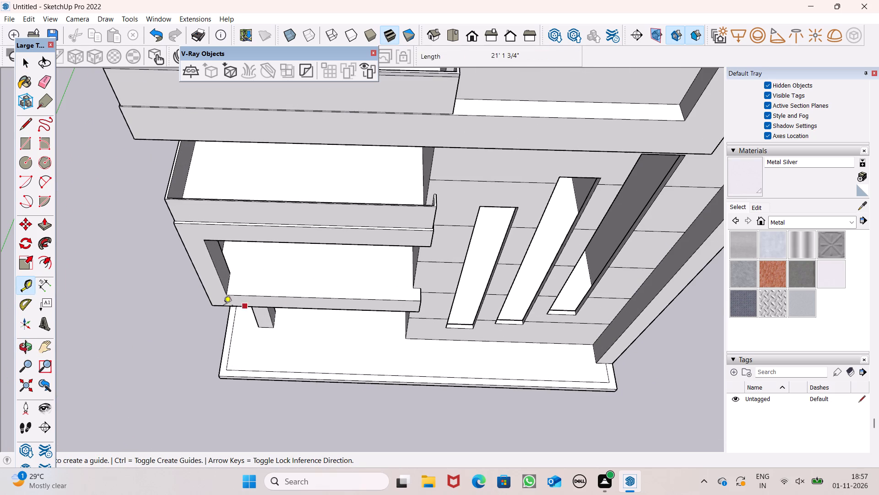
{"action": "scroll", "coordinate": [226, 299], "scroll_direction": "up", "scroll_amount": 6}
{"action": "scroll", "coordinate": [272, 291], "scroll_direction": "up", "scroll_amount": 2}
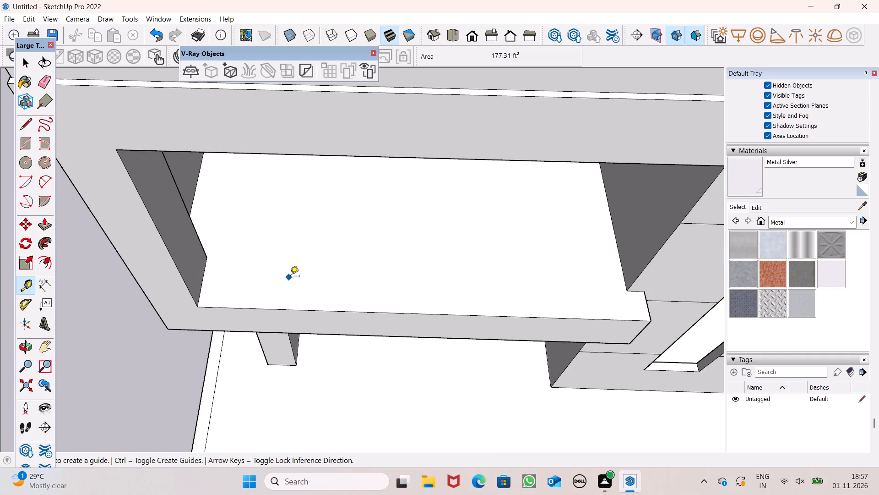
{"action": "left_click_drag", "start_coordinate": [297, 312], "coordinate": [297, 302]}
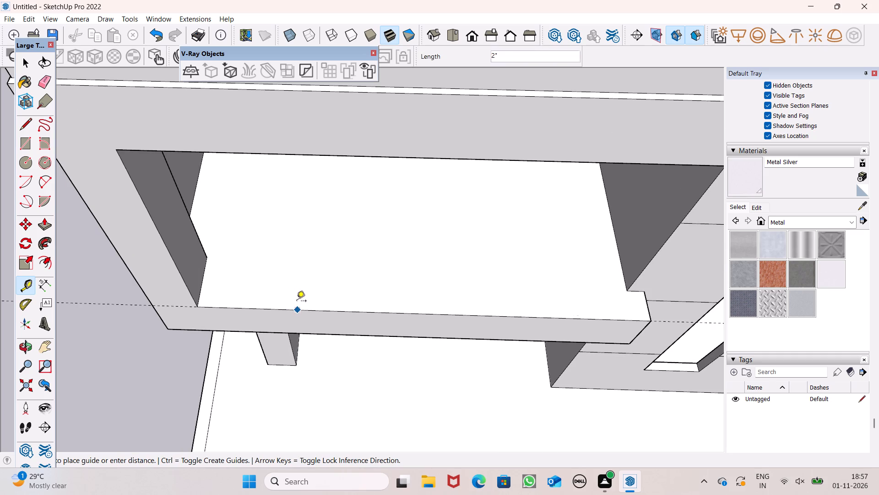
{"action": "left_click_drag", "start_coordinate": [297, 302], "coordinate": [295, 294]}
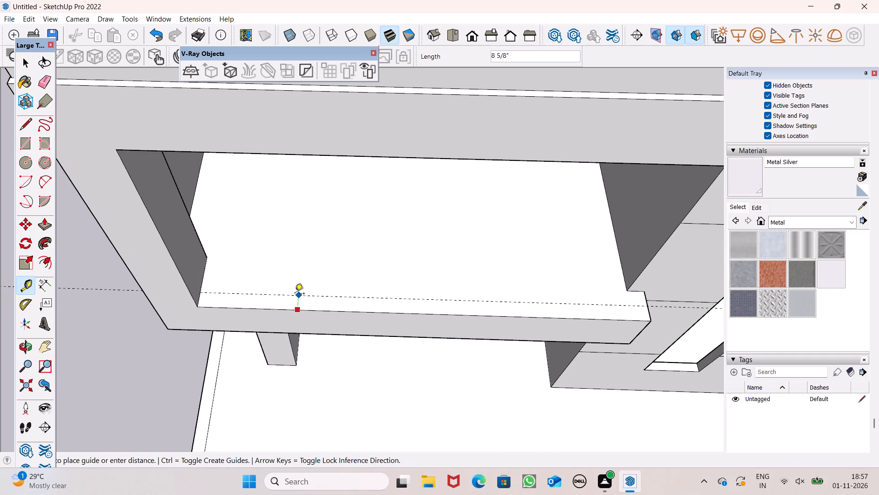
{"action": "left_click_drag", "start_coordinate": [295, 294], "coordinate": [301, 286]}
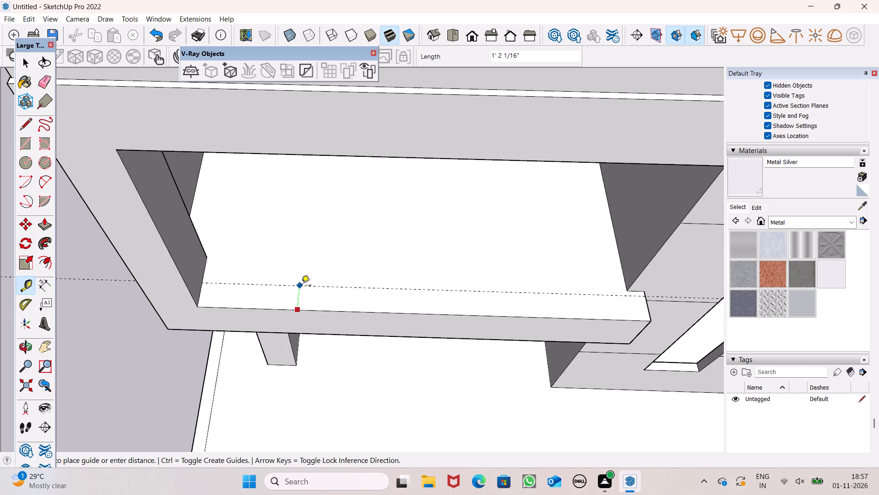
{"action": "left_click_drag", "start_coordinate": [301, 286], "coordinate": [303, 280]}
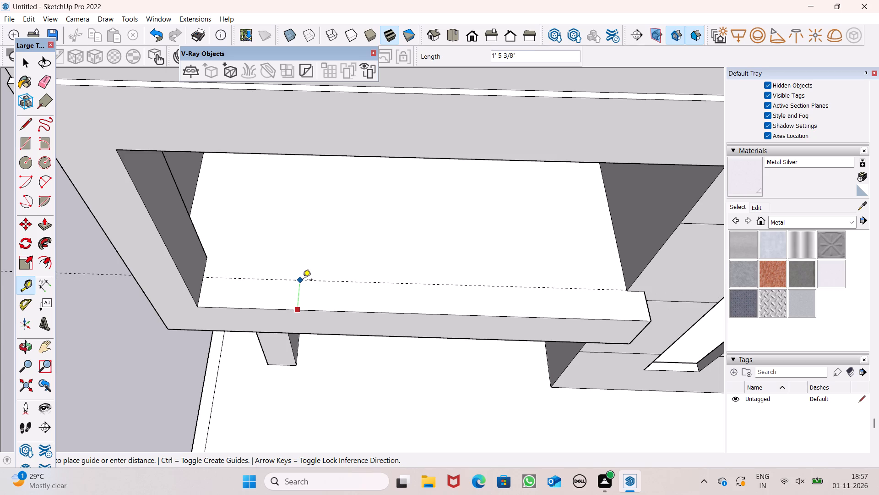
{"action": "left_click_drag", "start_coordinate": [303, 280], "coordinate": [304, 283]}
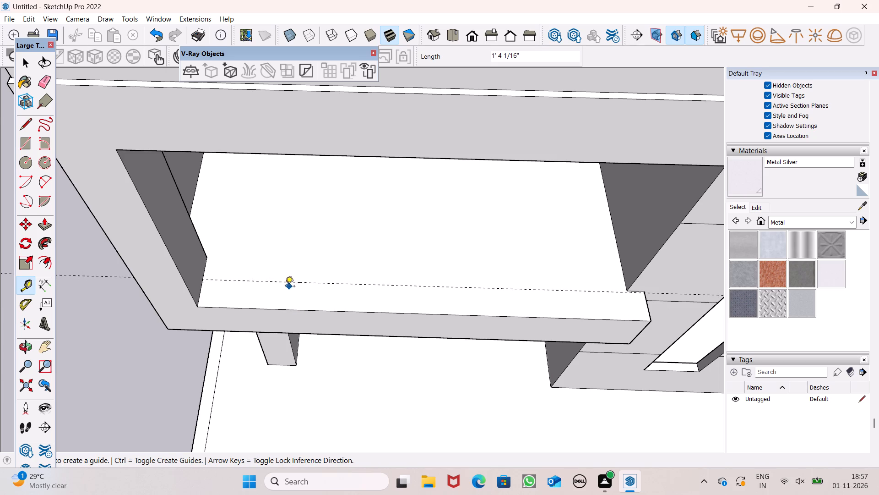
Place a second parallel guide 2" behind the first on the lowest balcony's floor.
{"action": "scroll", "coordinate": [263, 291], "scroll_direction": "up", "scroll_amount": 8}
{"action": "scroll", "coordinate": [225, 279], "scroll_direction": "down", "scroll_amount": 2}
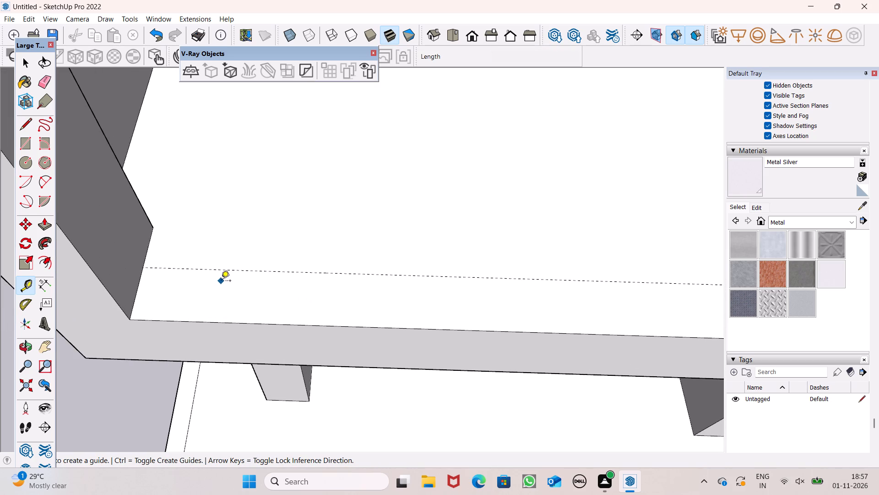
{"action": "scroll", "coordinate": [231, 258], "scroll_direction": "down", "scroll_amount": 4}
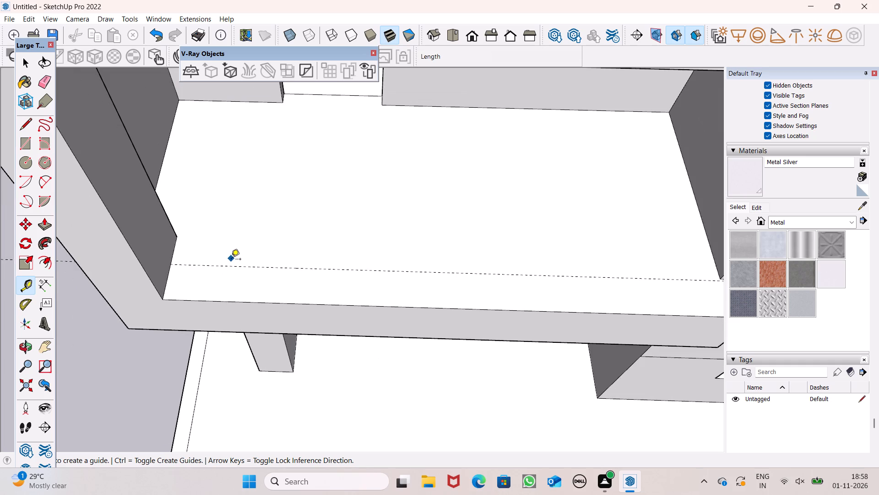
{"action": "scroll", "coordinate": [231, 260], "scroll_direction": "up", "scroll_amount": 4}
{"action": "left_click_drag", "start_coordinate": [219, 268], "coordinate": [225, 256]}
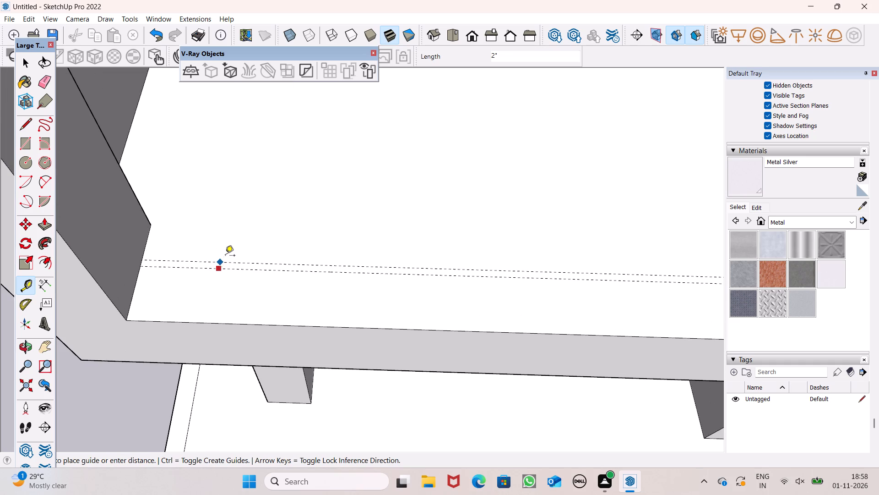
{"action": "left_click_drag", "start_coordinate": [225, 256], "coordinate": [223, 257]}
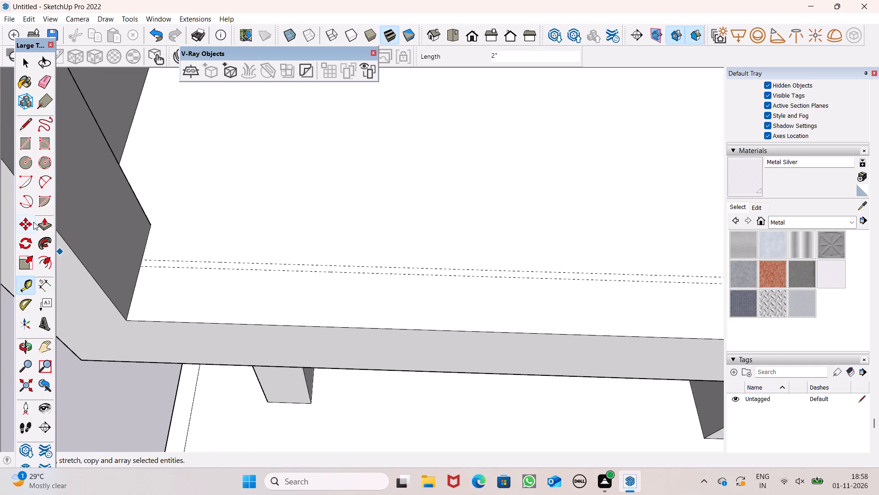
Draw a 2" wide rectangular strip between the two guides, spanning the lowest balcony's floor from side wall to side wall.
{"action": "left_click", "coordinate": [46, 218]}
{"action": "scroll", "coordinate": [168, 270], "scroll_direction": "up", "scroll_amount": 4}
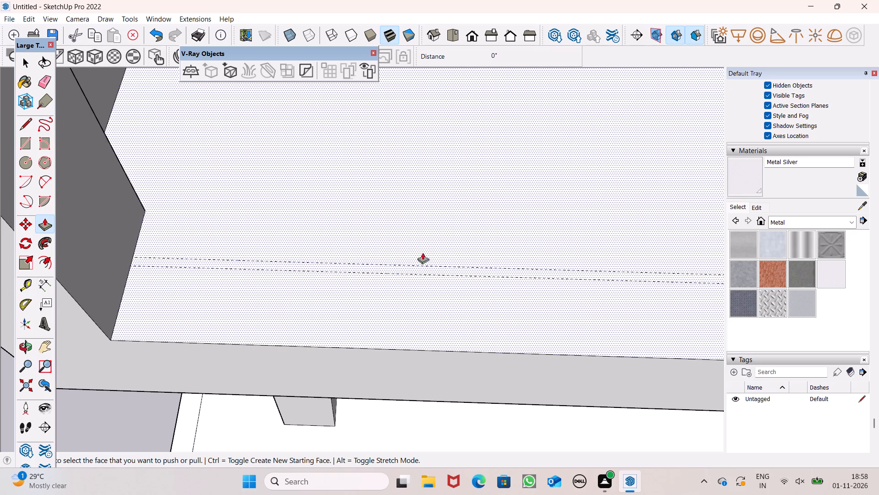
{"action": "scroll", "coordinate": [278, 278], "scroll_direction": "down", "scroll_amount": 7}
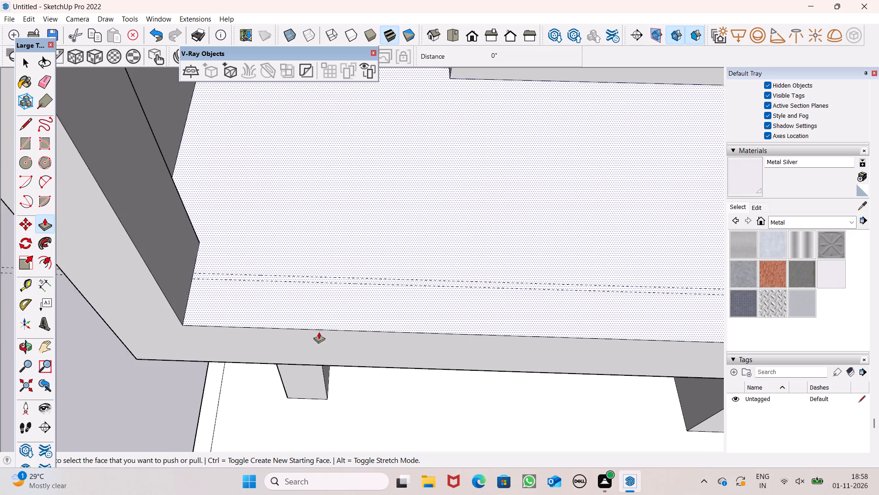
{"action": "left_click", "coordinate": [34, 139]}
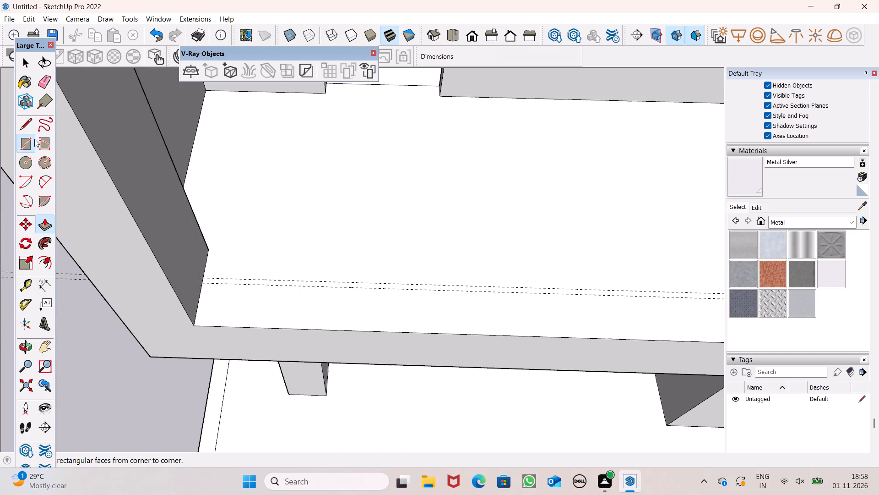
{"action": "scroll", "coordinate": [220, 300], "scroll_direction": "up", "scroll_amount": 6}
{"action": "left_click", "coordinate": [179, 260]}
{"action": "scroll", "coordinate": [297, 274], "scroll_direction": "down", "scroll_amount": 7}
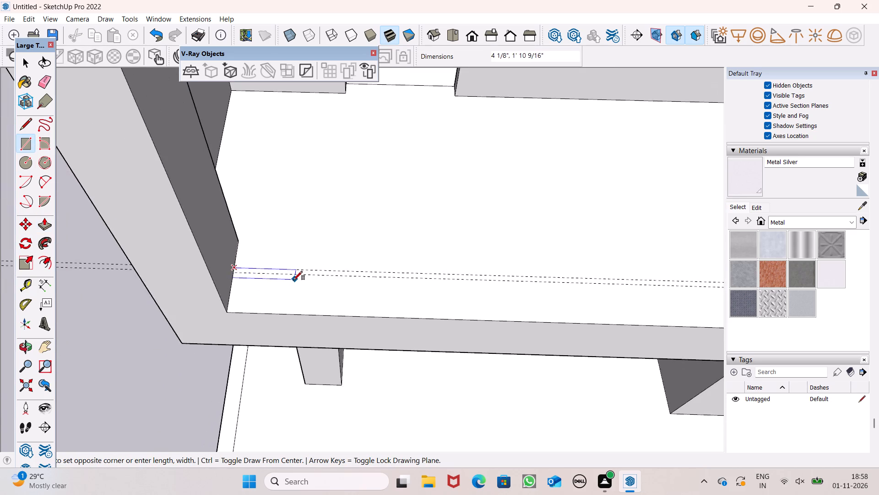
{"action": "scroll", "coordinate": [270, 280], "scroll_direction": "down", "scroll_amount": 6}
{"action": "scroll", "coordinate": [562, 260], "scroll_direction": "up", "scroll_amount": 7}
{"action": "scroll", "coordinate": [622, 297], "scroll_direction": "up", "scroll_amount": 6}
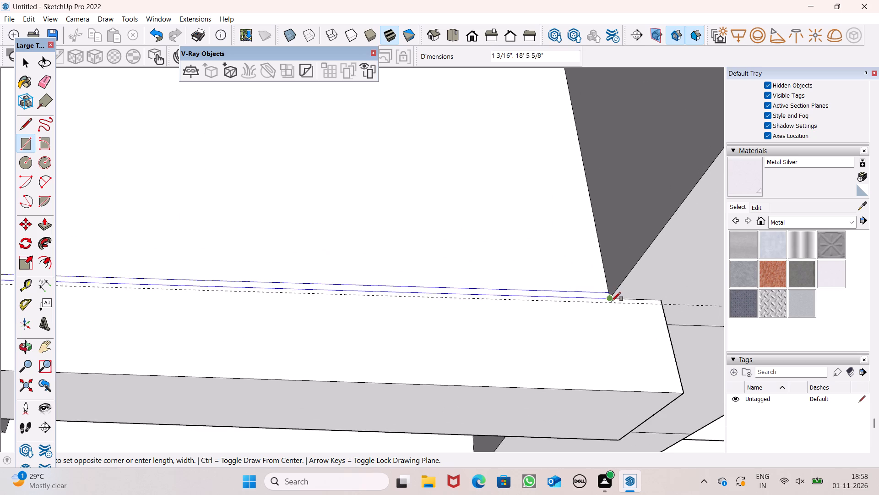
{"action": "left_click", "coordinate": [610, 304]}
{"action": "scroll", "coordinate": [461, 220], "scroll_direction": "down", "scroll_amount": 8}
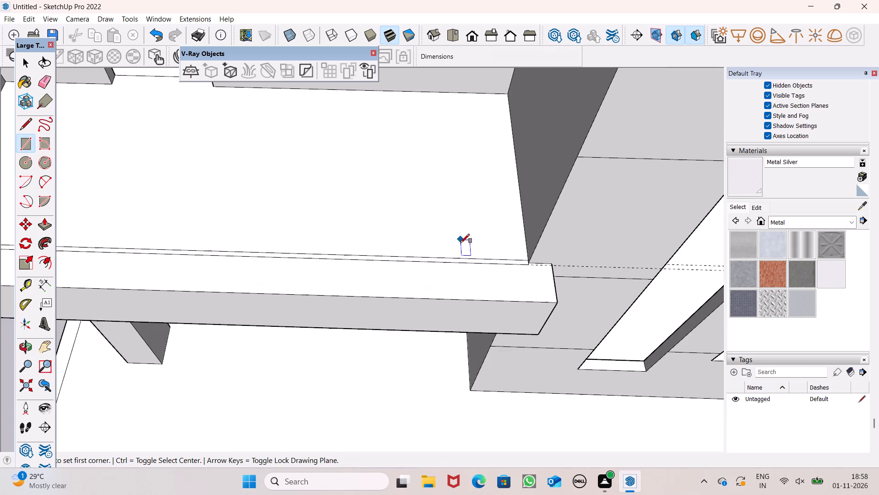
{"action": "scroll", "coordinate": [492, 177], "scroll_direction": "down", "scroll_amount": 7}
Erase the two guides along the lowest balcony.
{"action": "left_click", "coordinate": [51, 84]}
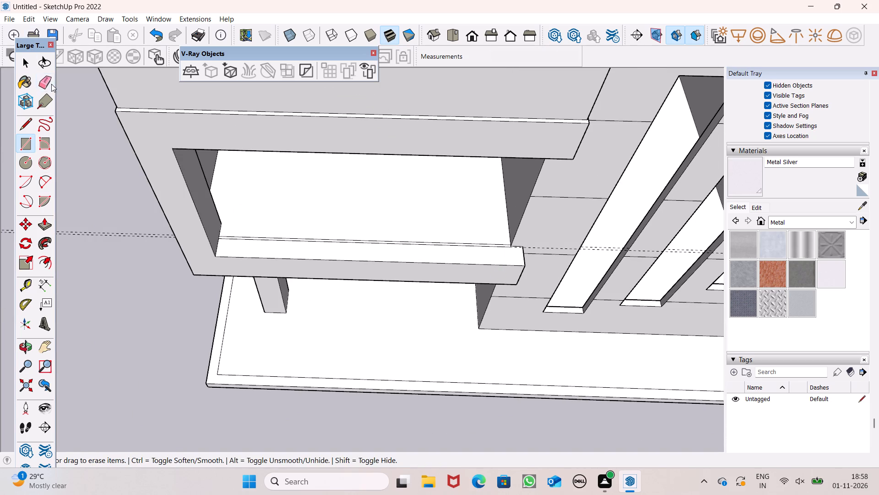
{"action": "left_click_drag", "start_coordinate": [101, 181], "coordinate": [133, 271]}
{"action": "scroll", "coordinate": [534, 290], "scroll_direction": "up", "scroll_amount": 2}
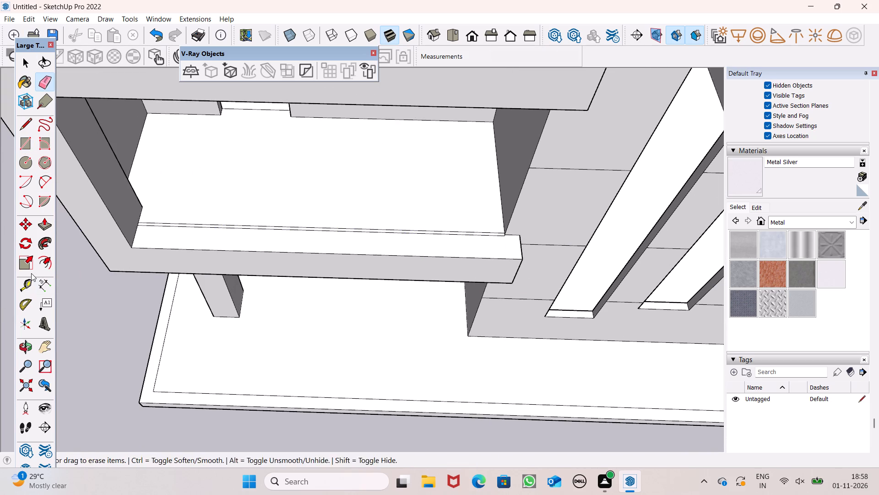
Push/Pull the narrow strip on the lowest balcony's floor up by 1'.
{"action": "left_click", "coordinate": [48, 222]}
{"action": "scroll", "coordinate": [114, 226], "scroll_direction": "up", "scroll_amount": 9}
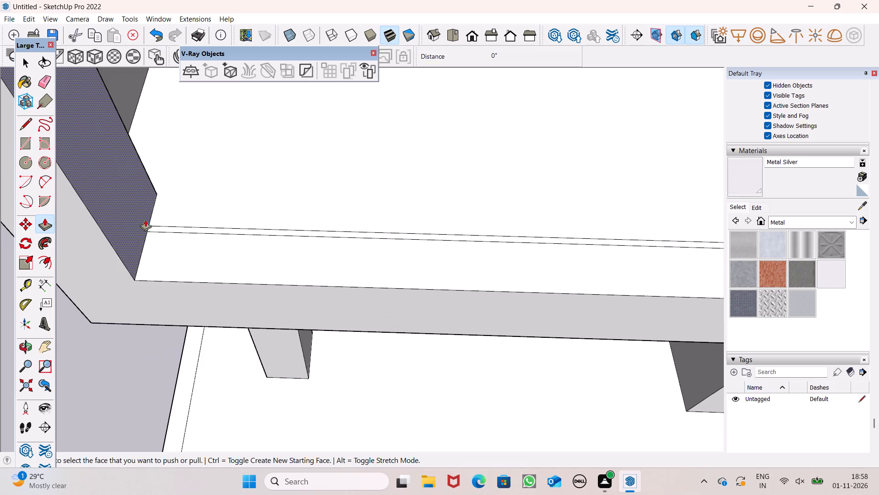
{"action": "scroll", "coordinate": [145, 220], "scroll_direction": "up", "scroll_amount": 8}
{"action": "left_click_drag", "start_coordinate": [163, 244], "coordinate": [163, 240]}
{"action": "left_click_drag", "start_coordinate": [163, 239], "coordinate": [159, 228]}
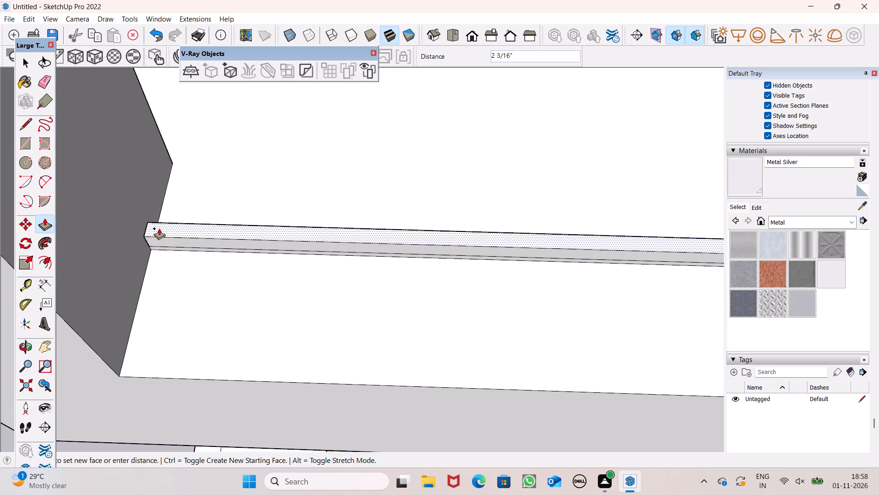
{"action": "left_click_drag", "start_coordinate": [159, 228], "coordinate": [156, 223]}
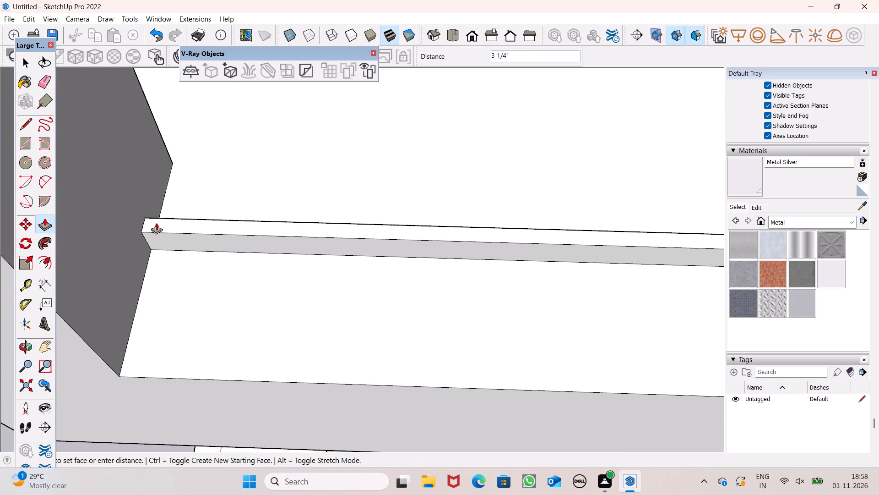
{"action": "left_click_drag", "start_coordinate": [156, 223], "coordinate": [156, 224]}
{"action": "type", "text": "1'"}
{"action": "key", "text": "Return"}
{"action": "scroll", "coordinate": [154, 228], "scroll_direction": "down", "scroll_amount": 7}
{"action": "middle_click_drag", "start_coordinate": [190, 220], "coordinate": [218, 155]}
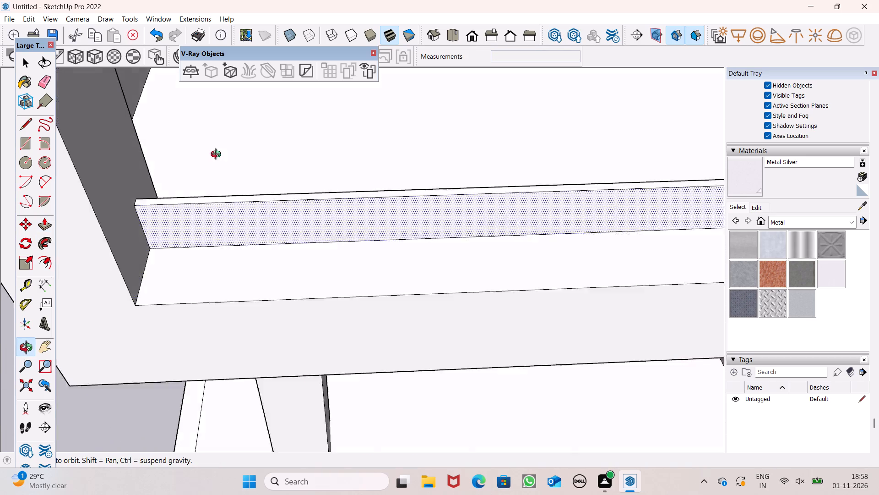
Undo the last Push/Pull on the lowest balcony's narrow floor strip.
{"action": "middle_click_drag", "start_coordinate": [218, 155], "coordinate": [237, 112]}
{"action": "key", "text": "ctrl+z"}
Push/Pull the top of the lowest balcony's narrow strip up by about 2 5/8".
{"action": "middle_click_drag", "start_coordinate": [230, 213], "coordinate": [188, 274]}
{"action": "scroll", "coordinate": [197, 274], "scroll_direction": "up", "scroll_amount": 1}
{"action": "scroll", "coordinate": [140, 253], "scroll_direction": "up", "scroll_amount": 7}
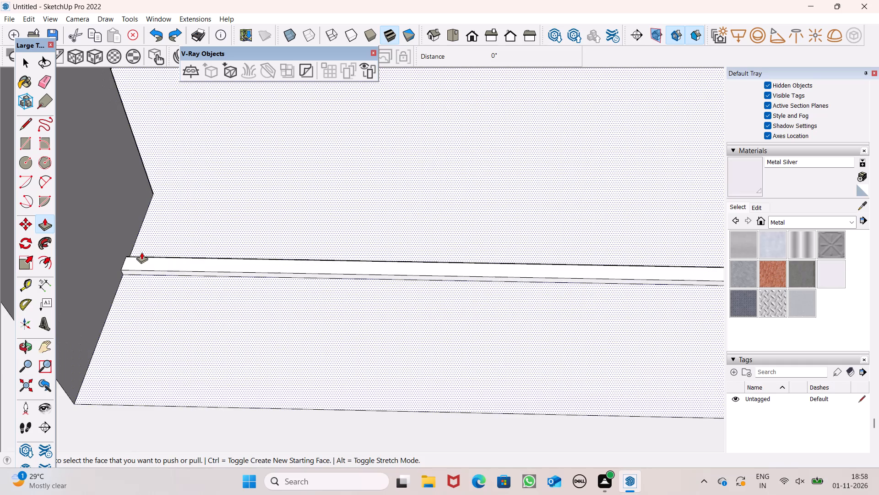
{"action": "left_click_drag", "start_coordinate": [141, 263], "coordinate": [137, 244]}
{"action": "scroll", "coordinate": [141, 183], "scroll_direction": "down", "scroll_amount": 8}
{"action": "middle_click_drag", "start_coordinate": [234, 225], "coordinate": [274, 148]}
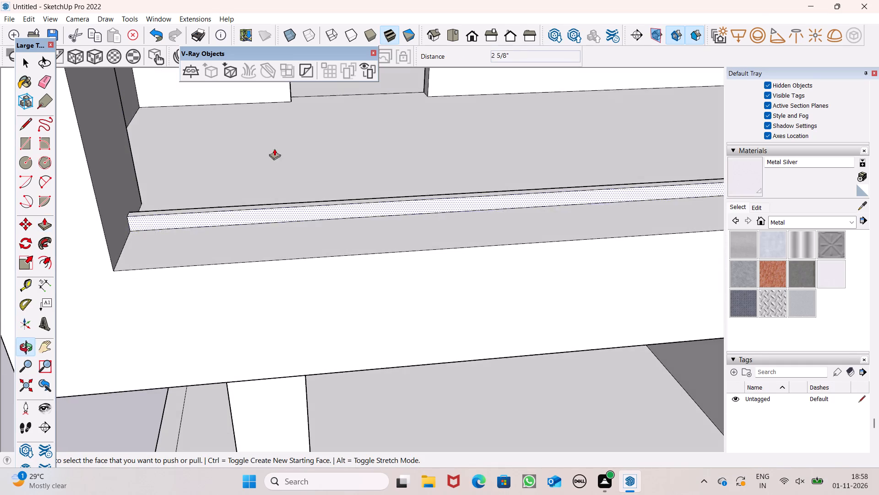
Push/Pull the front face of the lowest balcony's strip outward by about 11/16".
{"action": "scroll", "coordinate": [163, 213], "scroll_direction": "up", "scroll_amount": 7}
{"action": "left_click", "coordinate": [156, 226]}
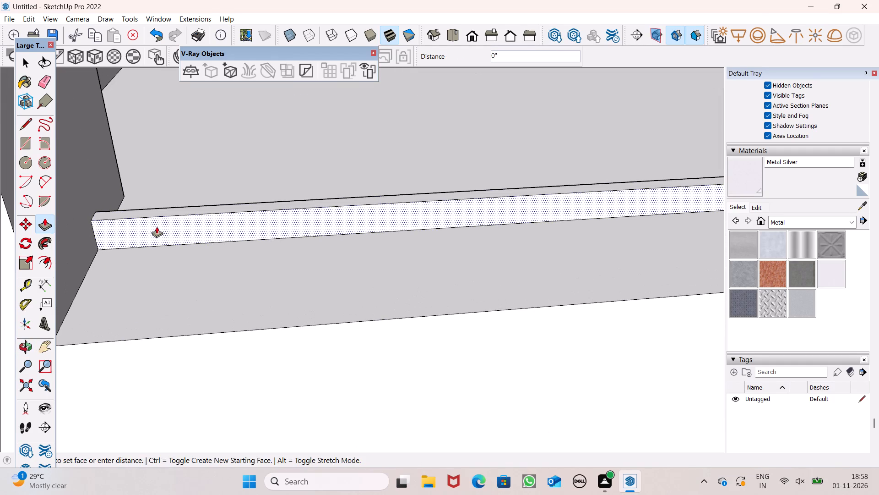
{"action": "scroll", "coordinate": [169, 167], "scroll_direction": "down", "scroll_amount": 15}
{"action": "middle_click_drag", "start_coordinate": [241, 220], "coordinate": [252, 335]}
{"action": "scroll", "coordinate": [118, 250], "scroll_direction": "up", "scroll_amount": 4}
{"action": "scroll", "coordinate": [117, 240], "scroll_direction": "down", "scroll_amount": 1}
{"action": "middle_click_drag", "start_coordinate": [242, 290], "coordinate": [116, 299]}
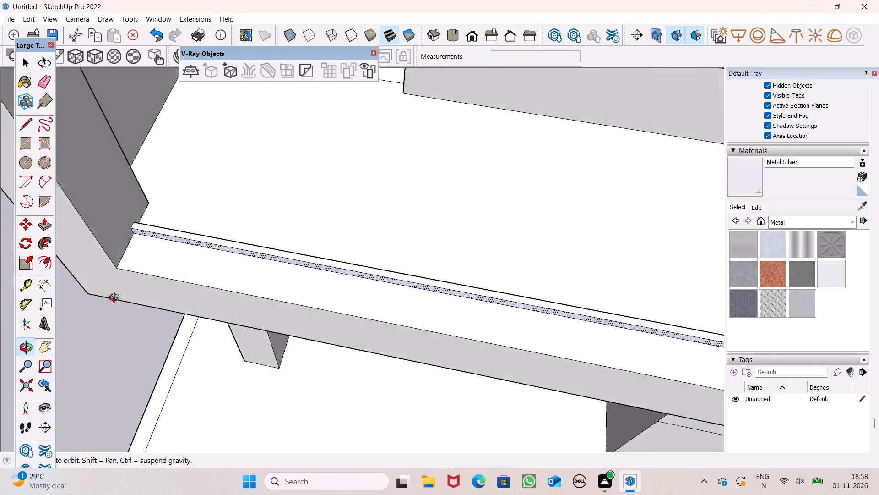
{"action": "middle_click_drag", "start_coordinate": [116, 299], "coordinate": [0, 217]}
Push/Pull the strip's back face toward the building by about 2 13/16" to thicken it.
{"action": "middle_click_drag", "start_coordinate": [422, 325], "coordinate": [311, 318]}
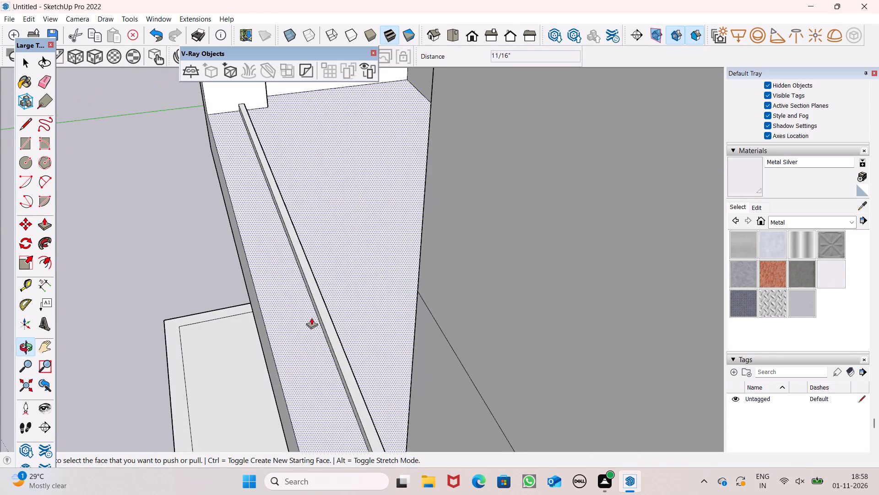
{"action": "middle_click_drag", "start_coordinate": [311, 318], "coordinate": [310, 314]}
{"action": "scroll", "coordinate": [316, 328], "scroll_direction": "up", "scroll_amount": 8}
{"action": "middle_click_drag", "start_coordinate": [353, 330], "coordinate": [224, 309]}
{"action": "scroll", "coordinate": [230, 310], "scroll_direction": "up", "scroll_amount": 1}
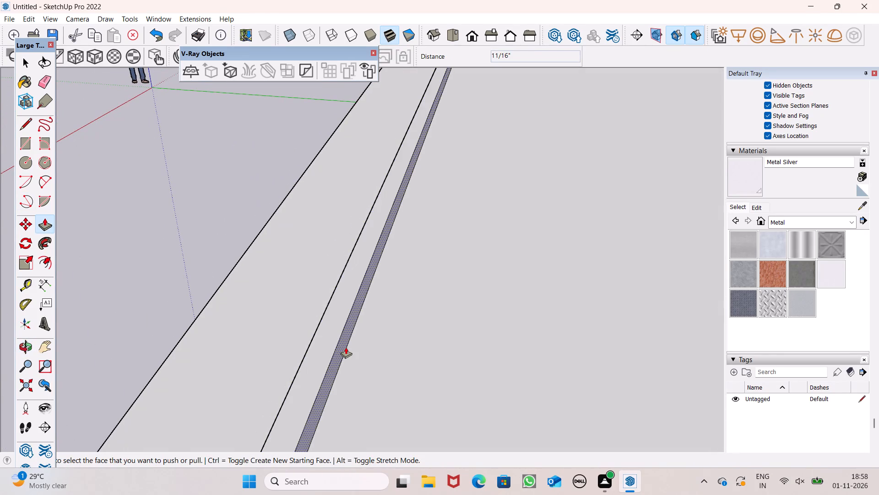
{"action": "left_click_drag", "start_coordinate": [341, 348], "coordinate": [366, 364]}
Push/Pull the top face of the thickened strip on the lowest balcony slightly higher.
{"action": "middle_click_drag", "start_coordinate": [318, 328], "coordinate": [585, 293]}
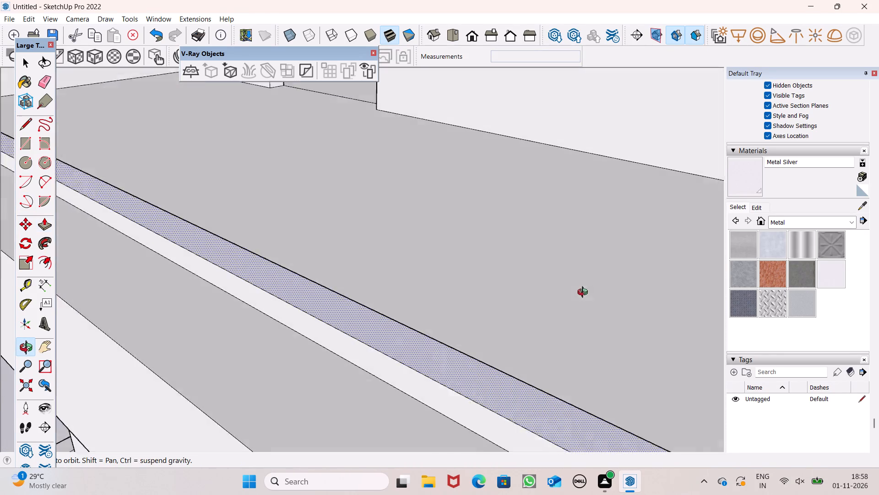
{"action": "middle_click_drag", "start_coordinate": [585, 293], "coordinate": [585, 291]}
{"action": "scroll", "coordinate": [376, 174], "scroll_direction": "down", "scroll_amount": 6}
{"action": "scroll", "coordinate": [326, 176], "scroll_direction": "down", "scroll_amount": 7}
{"action": "middle_click_drag", "start_coordinate": [277, 291], "coordinate": [423, 255]}
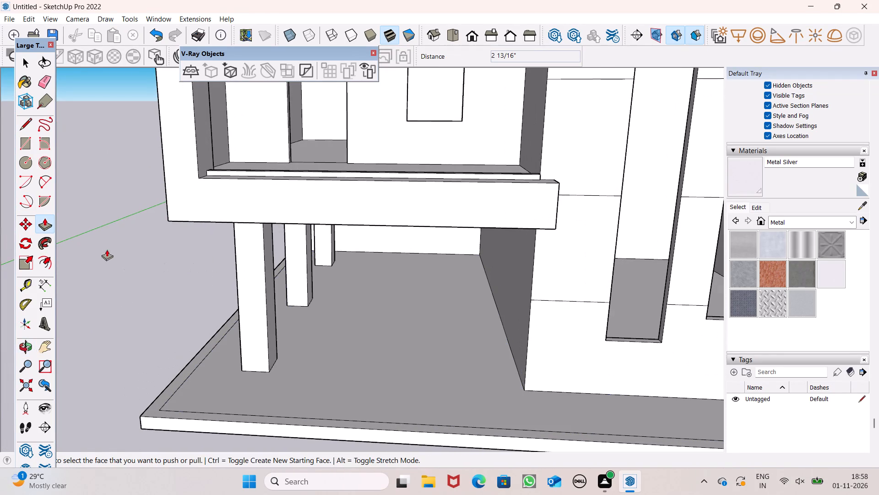
{"action": "middle_click_drag", "start_coordinate": [189, 272], "coordinate": [224, 336]}
{"action": "scroll", "coordinate": [203, 250], "scroll_direction": "up", "scroll_amount": 7}
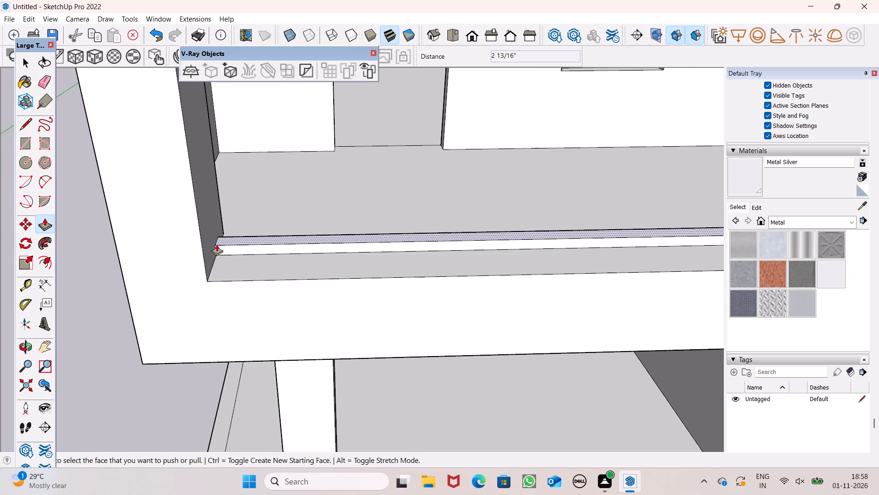
{"action": "scroll", "coordinate": [222, 239], "scroll_direction": "up", "scroll_amount": 5}
{"action": "left_click_drag", "start_coordinate": [227, 242], "coordinate": [227, 233]}
Push/Pull the strip's top face up again, bringing the lowest balcony's parapet to about 10 1/16" high.
{"action": "scroll", "coordinate": [219, 231], "scroll_direction": "down", "scroll_amount": 9}
{"action": "scroll", "coordinate": [353, 249], "scroll_direction": "down", "scroll_amount": 5}
{"action": "middle_click_drag", "start_coordinate": [407, 289], "coordinate": [415, 245]}
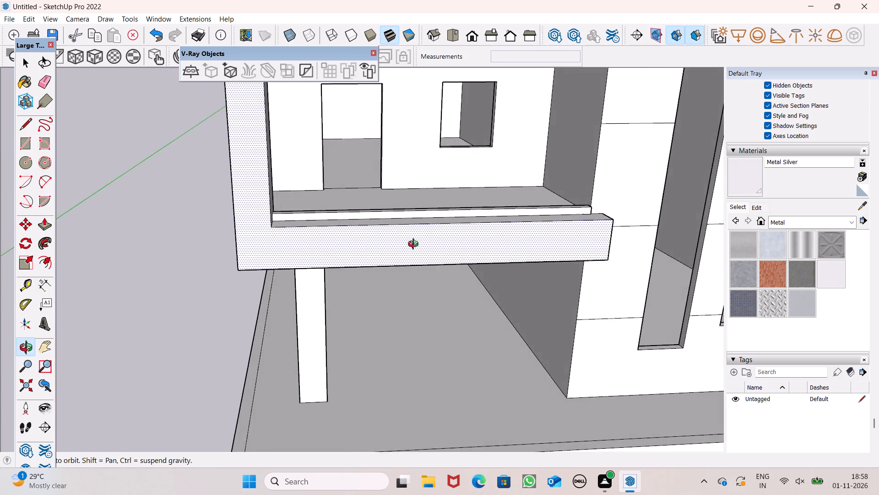
{"action": "middle_click_drag", "start_coordinate": [415, 245], "coordinate": [385, 245]}
{"action": "middle_click_drag", "start_coordinate": [284, 236], "coordinate": [277, 319]}
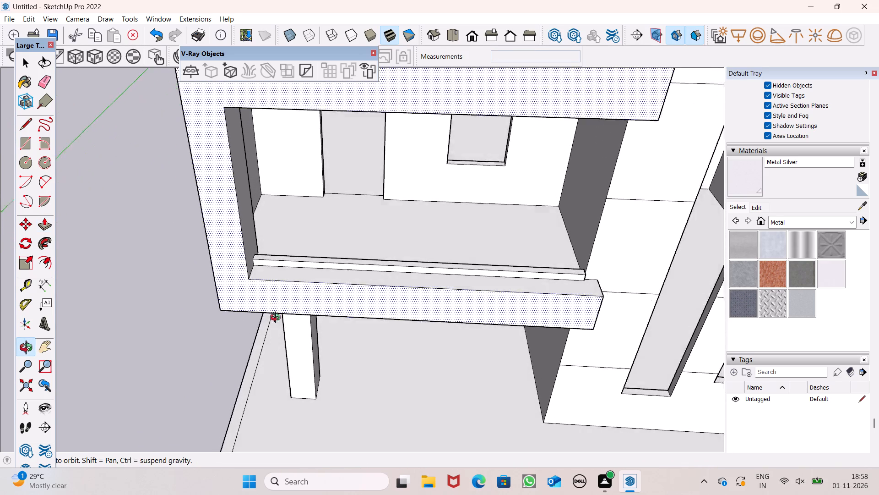
{"action": "middle_click_drag", "start_coordinate": [277, 319], "coordinate": [278, 325]}
{"action": "scroll", "coordinate": [240, 256], "scroll_direction": "up", "scroll_amount": 7}
{"action": "left_click_drag", "start_coordinate": [276, 272], "coordinate": [278, 261]}
{"action": "scroll", "coordinate": [282, 238], "scroll_direction": "down", "scroll_amount": 7}
Measure the height of the parapet's front face at its side-wall end with the Dimension tool, without placing a dimension.
{"action": "key", "text": "space"}
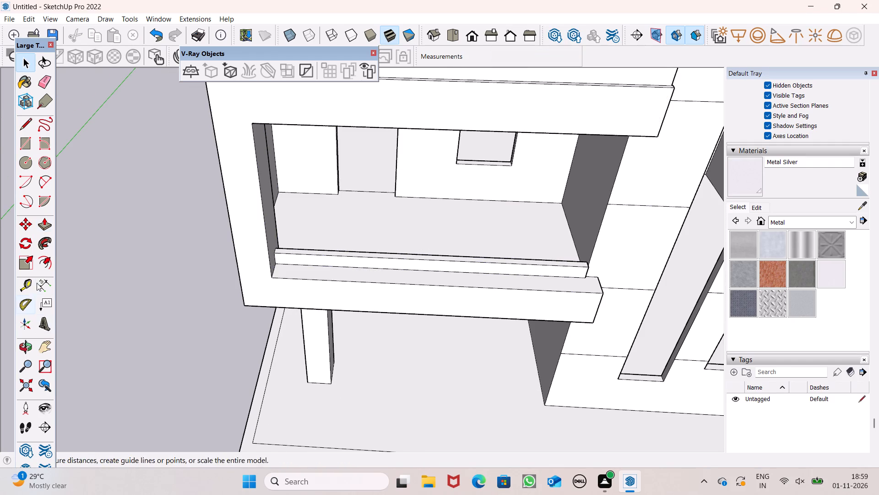
{"action": "left_click", "coordinate": [45, 275]}
{"action": "left_click_drag", "start_coordinate": [44, 281], "coordinate": [51, 279]}
{"action": "scroll", "coordinate": [200, 250], "scroll_direction": "up", "scroll_amount": 8}
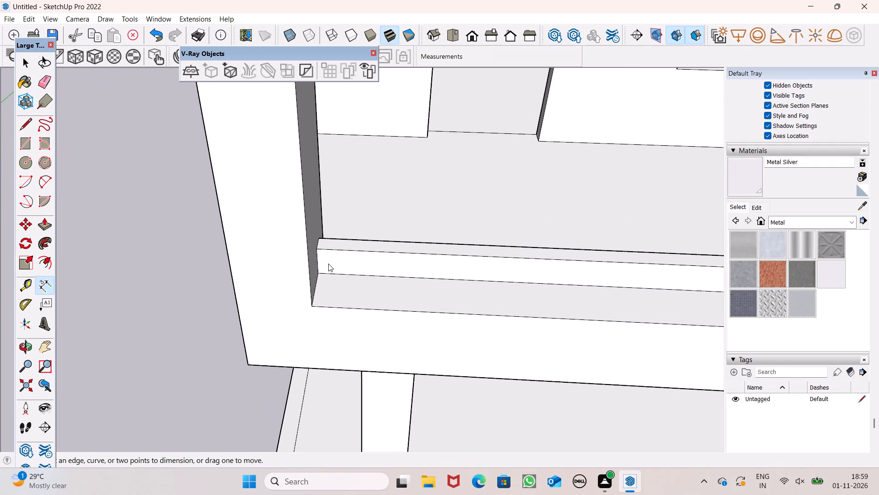
{"action": "scroll", "coordinate": [330, 266], "scroll_direction": "up", "scroll_amount": 9}
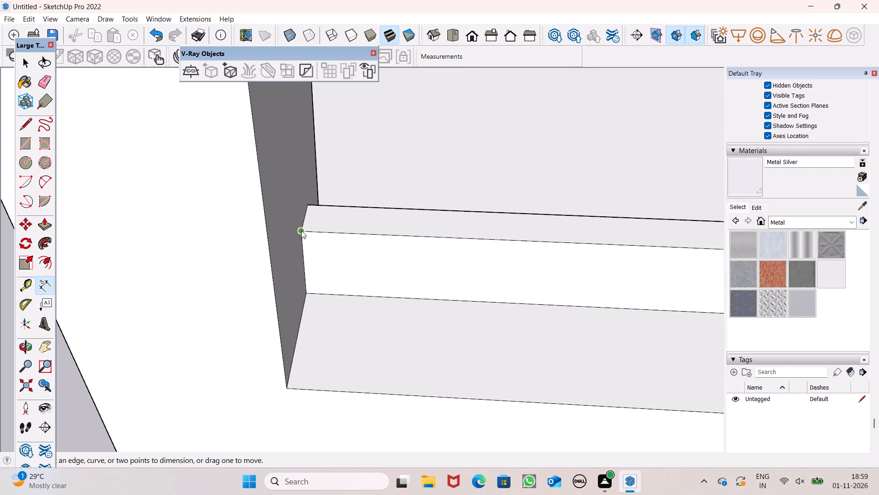
{"action": "left_click", "coordinate": [301, 234]}
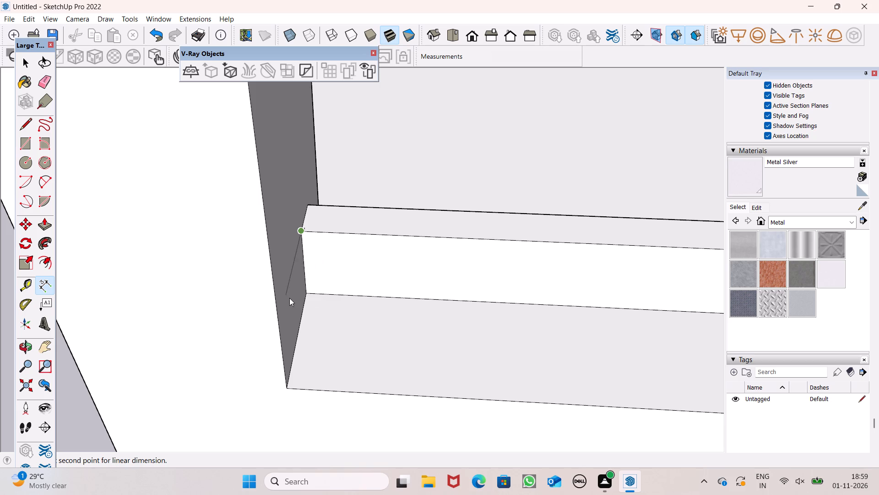
{"action": "left_click", "coordinate": [305, 294]}
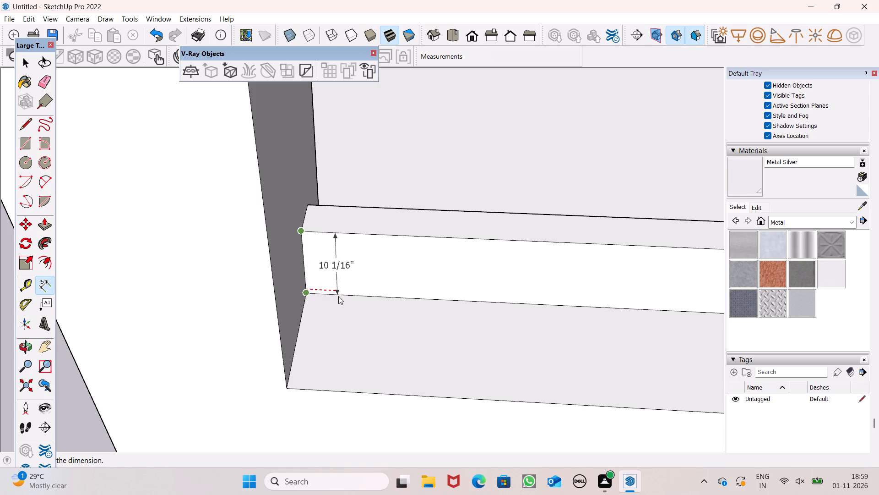
{"action": "key", "text": "space"}
Place a guide along the parapet's top face, about 3 3/8" behind its front edge.
{"action": "scroll", "coordinate": [300, 269], "scroll_direction": "down", "scroll_amount": 5}
{"action": "scroll", "coordinate": [244, 251], "scroll_direction": "down", "scroll_amount": 6}
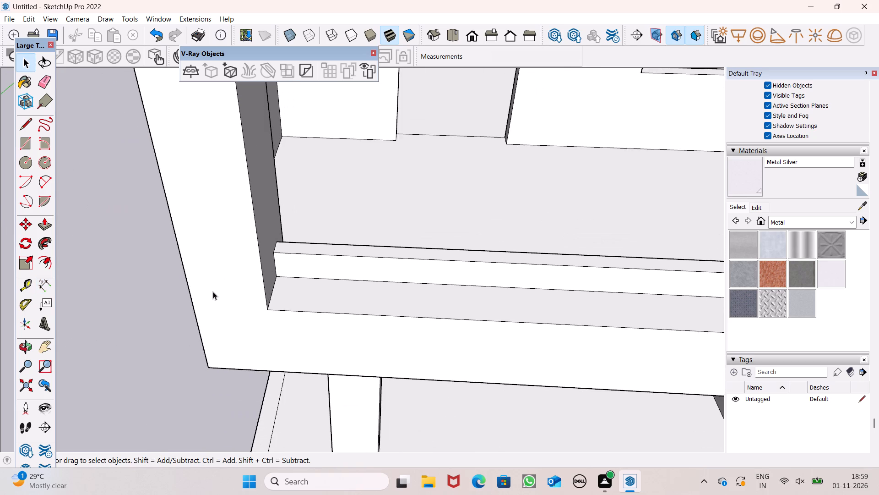
{"action": "scroll", "coordinate": [263, 289], "scroll_direction": "down", "scroll_amount": 7}
{"action": "middle_click_drag", "start_coordinate": [319, 297], "coordinate": [343, 337]}
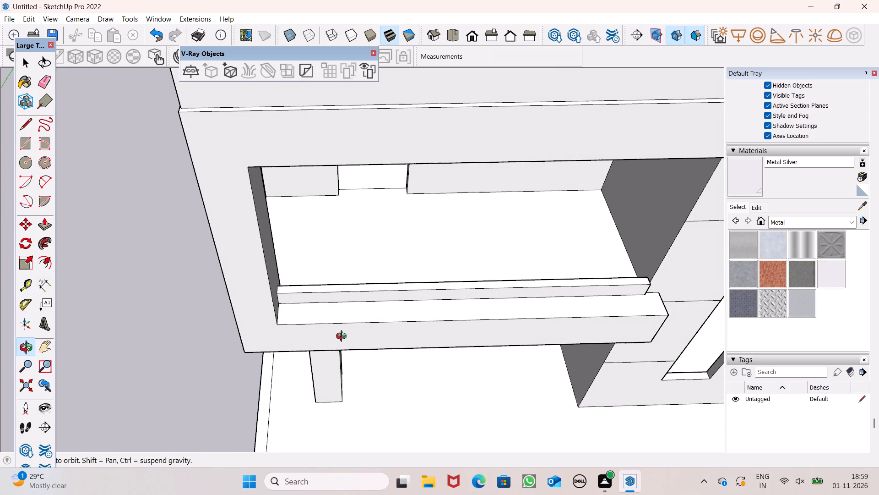
{"action": "middle_click_drag", "start_coordinate": [343, 337], "coordinate": [334, 329]}
{"action": "left_click_drag", "start_coordinate": [21, 290], "coordinate": [34, 290]}
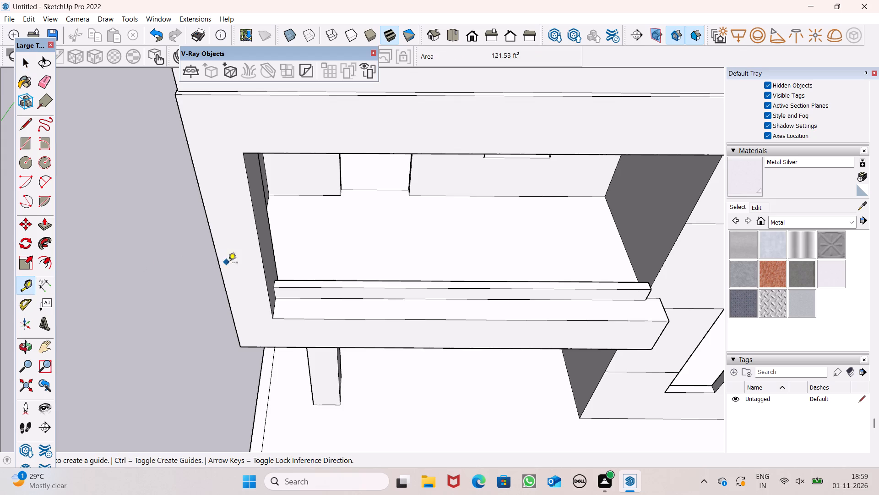
{"action": "scroll", "coordinate": [250, 273], "scroll_direction": "up", "scroll_amount": 8}
{"action": "scroll", "coordinate": [299, 289], "scroll_direction": "up", "scroll_amount": 1}
{"action": "middle_click_drag", "start_coordinate": [302, 294], "coordinate": [301, 342]}
{"action": "scroll", "coordinate": [301, 333], "scroll_direction": "up", "scroll_amount": 4}
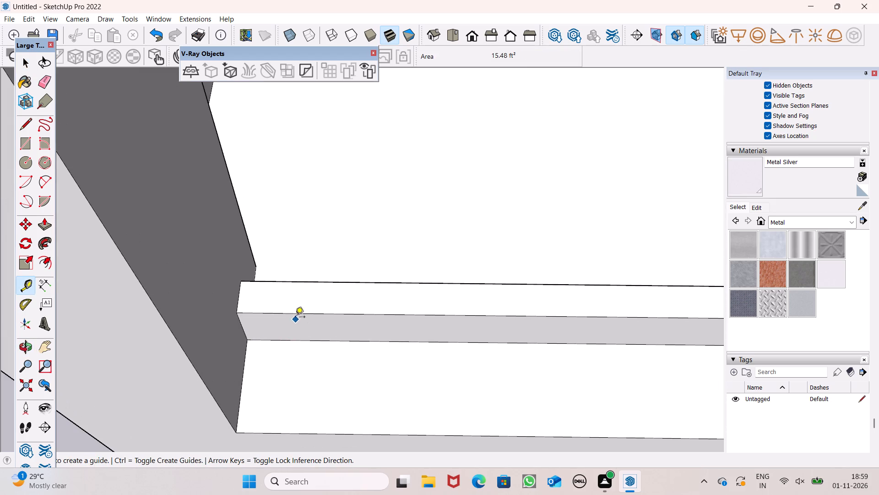
{"action": "left_click_drag", "start_coordinate": [295, 312], "coordinate": [300, 298]}
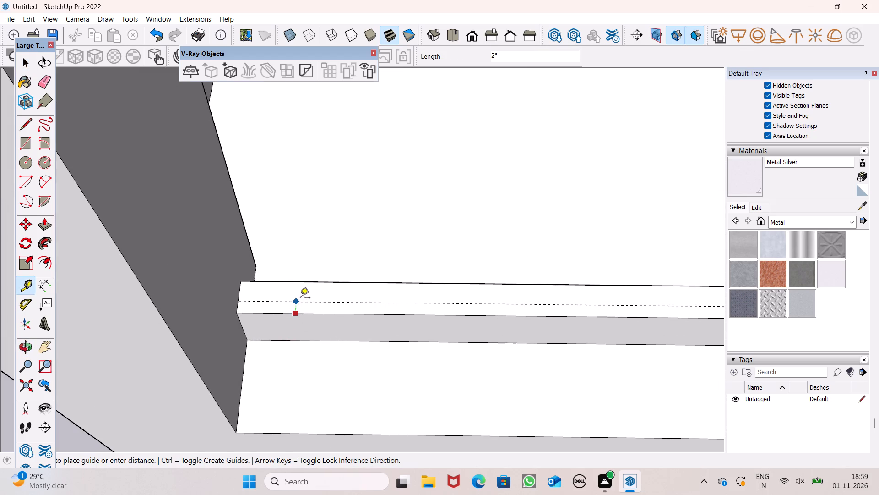
{"action": "left_click_drag", "start_coordinate": [300, 298], "coordinate": [303, 294]}
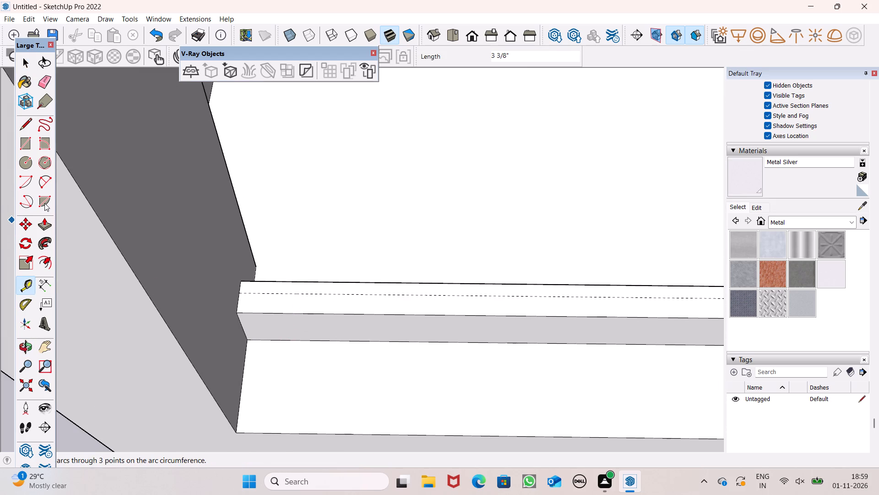
Dimension the gap between the guide and the parapet's back top edge, and undo that dimension.
{"action": "left_click", "coordinate": [39, 279]}
{"action": "scroll", "coordinate": [261, 281], "scroll_direction": "up", "scroll_amount": 6}
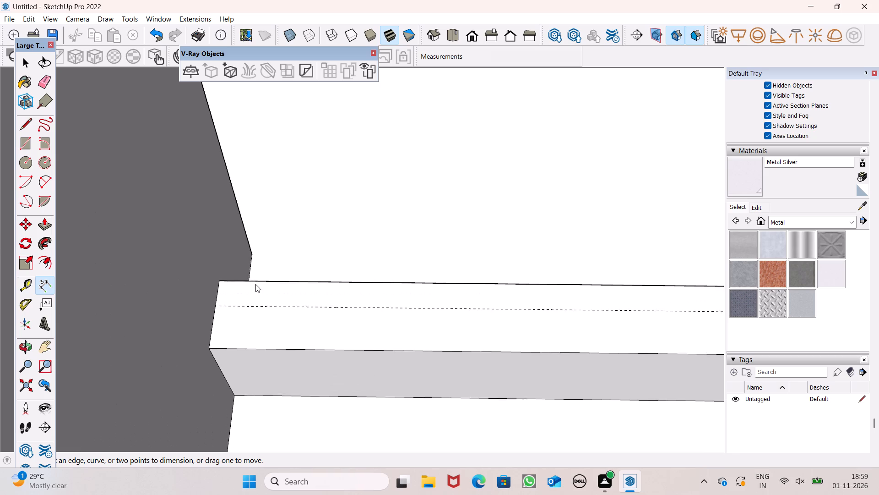
{"action": "scroll", "coordinate": [255, 284], "scroll_direction": "up", "scroll_amount": 2}
{"action": "left_click", "coordinate": [215, 278]}
{"action": "left_click", "coordinate": [210, 307]}
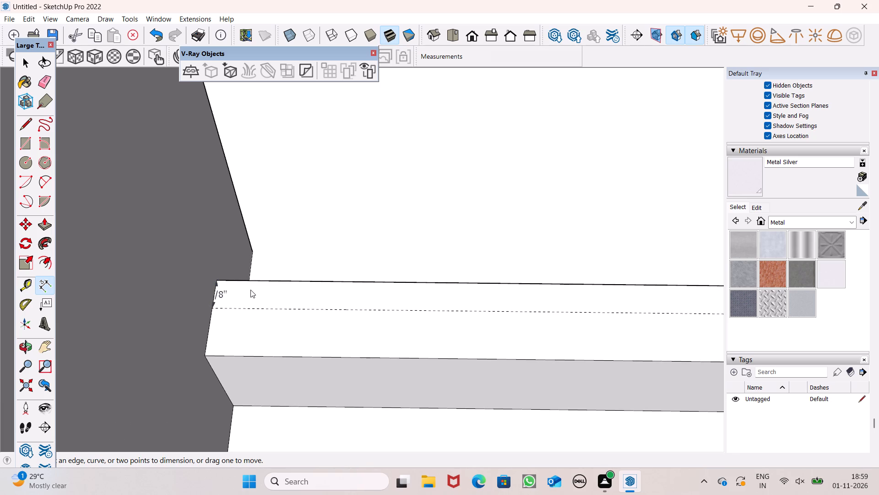
{"action": "key", "text": "ctrl+z"}
{"action": "key", "text": "space"}
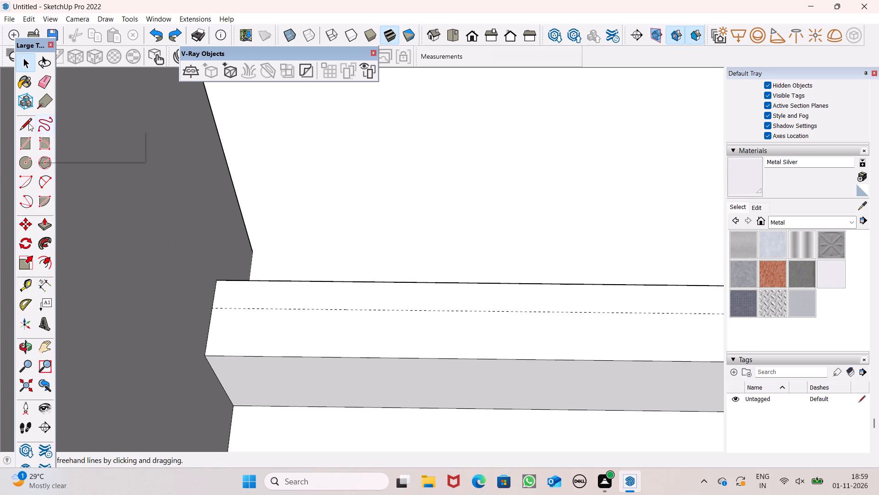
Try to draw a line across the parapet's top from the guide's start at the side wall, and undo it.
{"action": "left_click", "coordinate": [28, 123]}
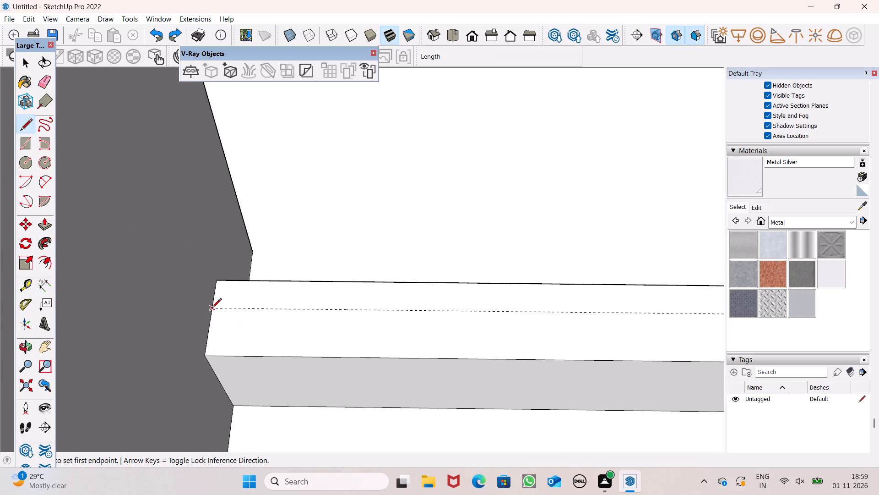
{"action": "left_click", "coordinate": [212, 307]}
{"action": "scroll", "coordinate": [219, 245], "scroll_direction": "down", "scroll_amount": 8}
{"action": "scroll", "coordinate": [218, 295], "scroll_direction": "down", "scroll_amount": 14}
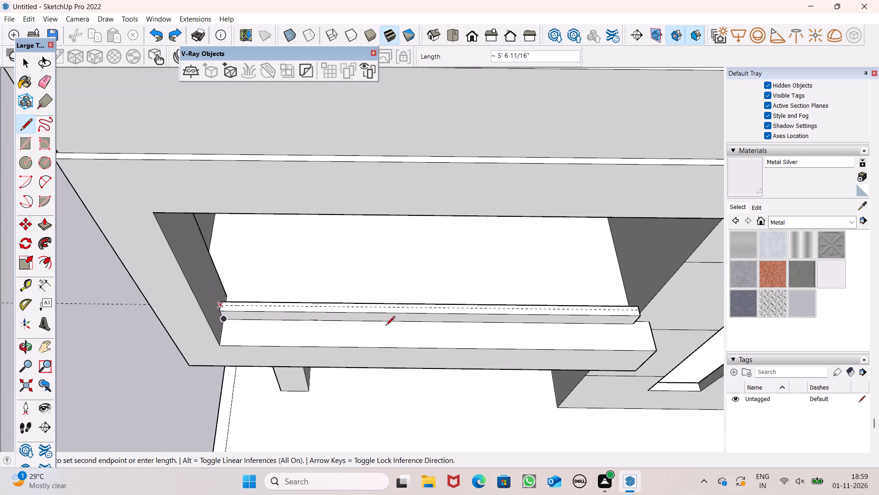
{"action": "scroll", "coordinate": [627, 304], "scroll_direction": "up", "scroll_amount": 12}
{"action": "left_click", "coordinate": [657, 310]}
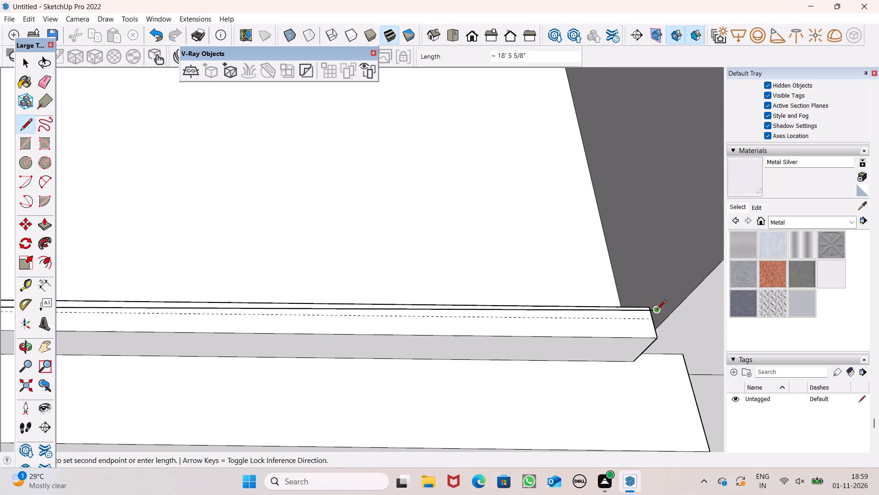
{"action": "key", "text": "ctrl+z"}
Draw a line about 18' 5 9/16" long along the guide, from the side wall to the far end of the parapet's top.
{"action": "scroll", "coordinate": [653, 281], "scroll_direction": "down", "scroll_amount": 9}
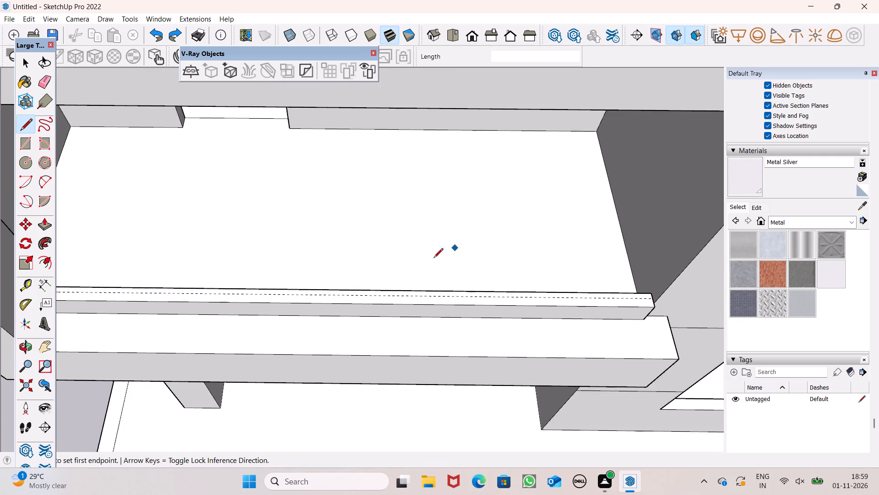
{"action": "scroll", "coordinate": [426, 266], "scroll_direction": "down", "scroll_amount": 6}
{"action": "scroll", "coordinate": [39, 315], "scroll_direction": "up", "scroll_amount": 7}
{"action": "scroll", "coordinate": [234, 315], "scroll_direction": "up", "scroll_amount": 4}
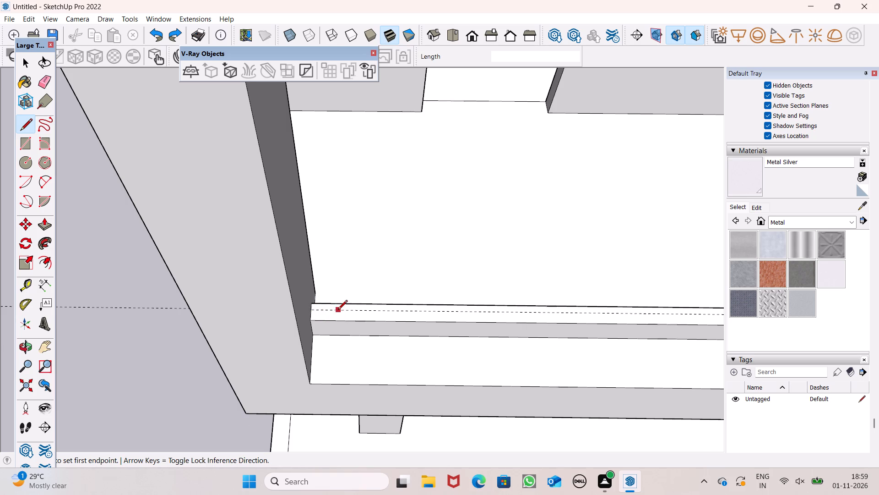
{"action": "scroll", "coordinate": [338, 310], "scroll_direction": "up", "scroll_amount": 8}
{"action": "scroll", "coordinate": [298, 325], "scroll_direction": "up", "scroll_amount": 2}
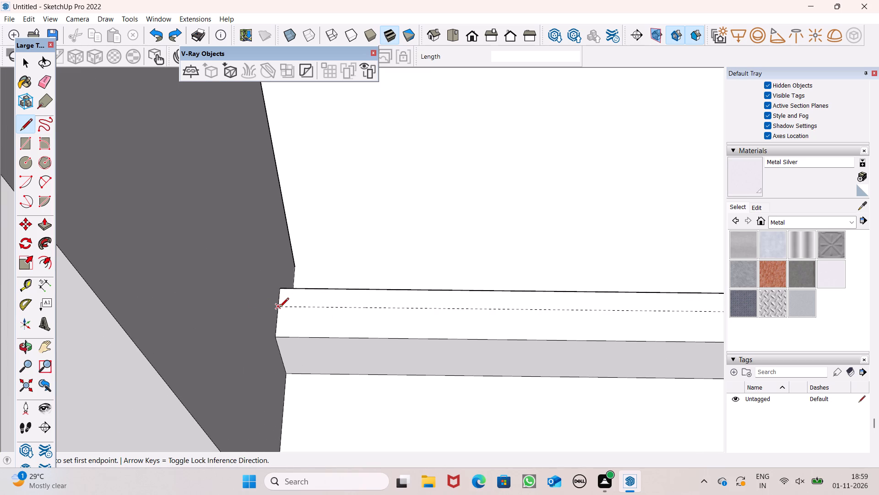
{"action": "left_click", "coordinate": [279, 308]}
{"action": "scroll", "coordinate": [200, 271], "scroll_direction": "down", "scroll_amount": 14}
{"action": "scroll", "coordinate": [245, 315], "scroll_direction": "down", "scroll_amount": 6}
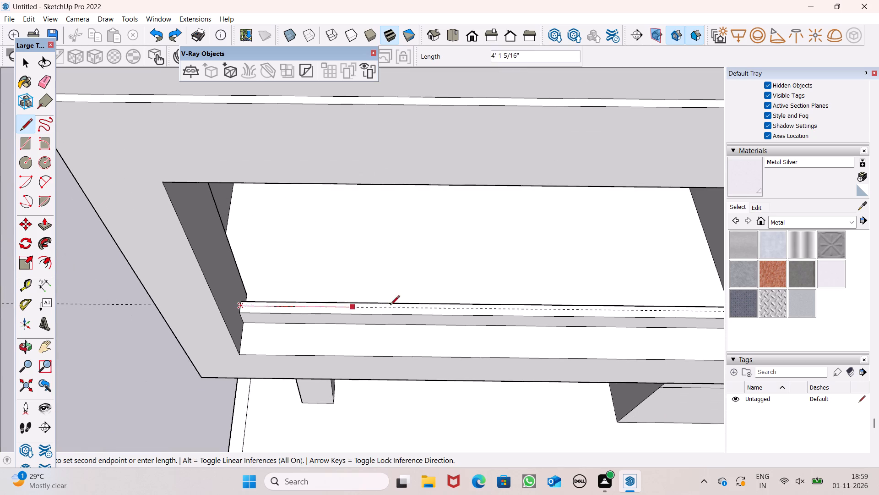
{"action": "scroll", "coordinate": [395, 301], "scroll_direction": "down", "scroll_amount": 7}
{"action": "scroll", "coordinate": [523, 305], "scroll_direction": "up", "scroll_amount": 8}
{"action": "scroll", "coordinate": [634, 319], "scroll_direction": "up", "scroll_amount": 4}
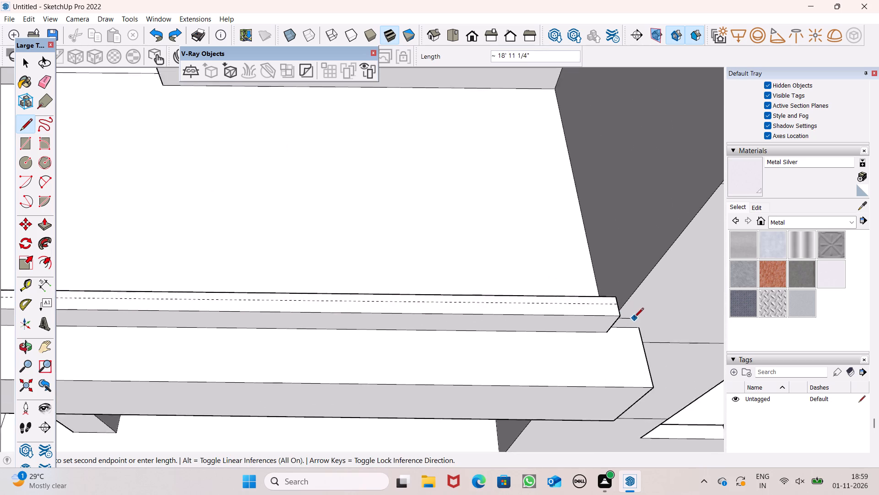
{"action": "scroll", "coordinate": [634, 318], "scroll_direction": "up", "scroll_amount": 16}
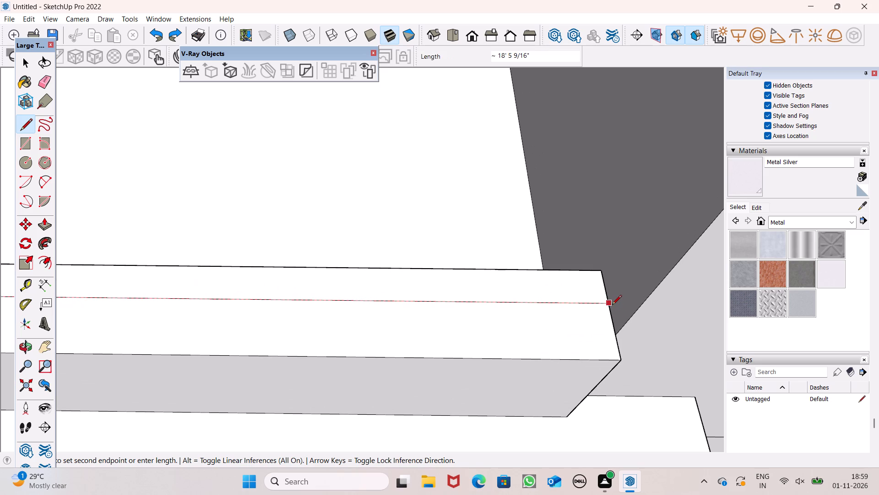
{"action": "left_click", "coordinate": [612, 305]}
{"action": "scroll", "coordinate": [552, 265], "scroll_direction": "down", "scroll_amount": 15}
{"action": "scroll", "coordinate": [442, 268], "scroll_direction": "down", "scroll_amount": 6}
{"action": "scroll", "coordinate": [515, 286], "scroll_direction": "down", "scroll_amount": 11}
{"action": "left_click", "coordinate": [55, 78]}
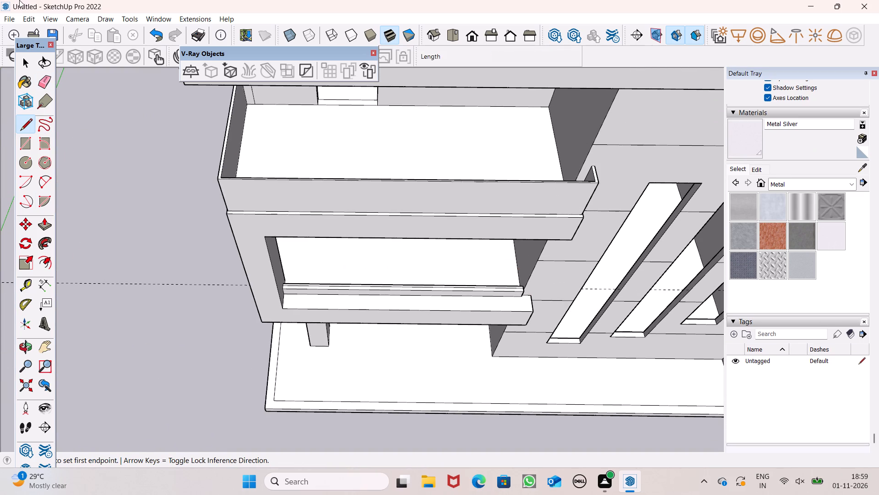
Erase the guide line laid along the lowest balcony parapet's top face.
{"action": "left_click", "coordinate": [43, 84]}
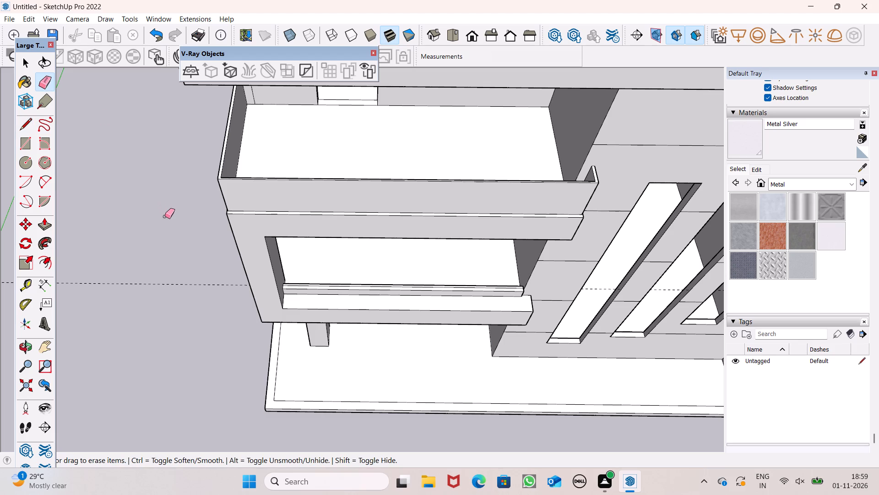
{"action": "left_click_drag", "start_coordinate": [165, 229], "coordinate": [164, 306]}
Push/Pull the narrow back strip of the lowest balcony parapet's top upward by 3'.
{"action": "middle_click_drag", "start_coordinate": [205, 302], "coordinate": [175, 257]}
{"action": "left_click", "coordinate": [44, 225]}
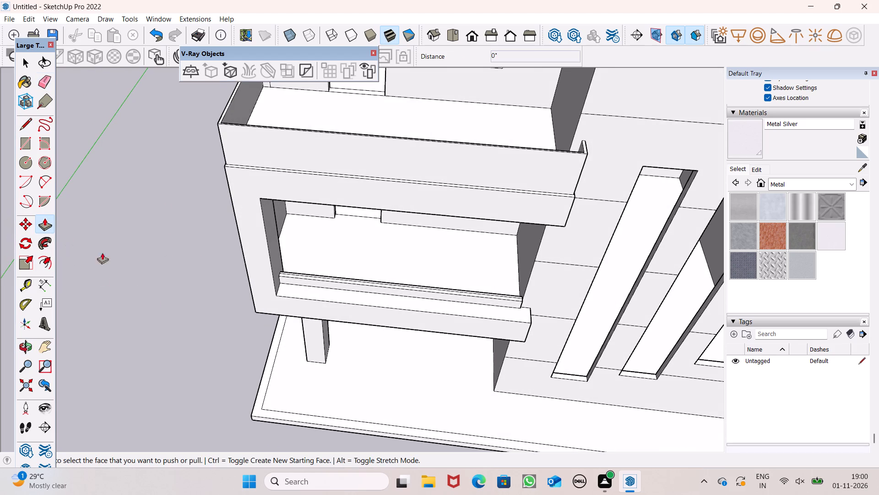
{"action": "scroll", "coordinate": [223, 278], "scroll_direction": "up", "scroll_amount": 1}
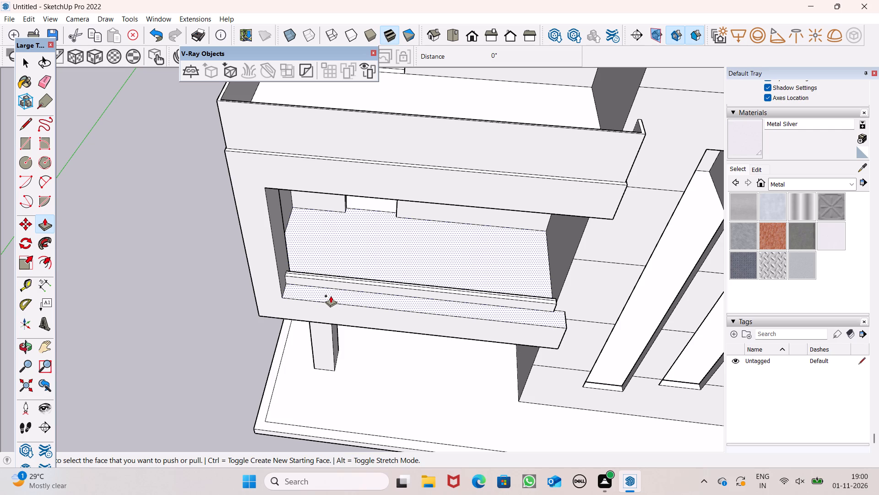
{"action": "scroll", "coordinate": [315, 305], "scroll_direction": "up", "scroll_amount": 8}
{"action": "scroll", "coordinate": [270, 240], "scroll_direction": "up", "scroll_amount": 3}
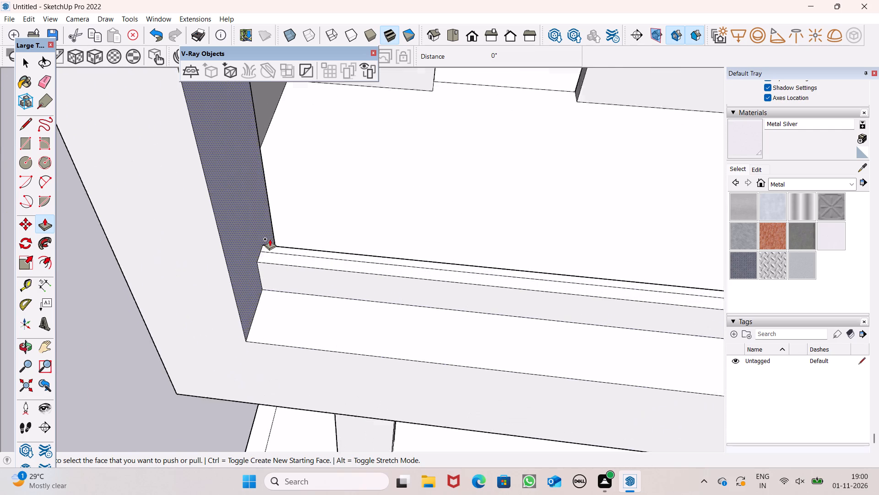
{"action": "scroll", "coordinate": [270, 239], "scroll_direction": "up", "scroll_amount": 4}
{"action": "left_click", "coordinate": [271, 251]}
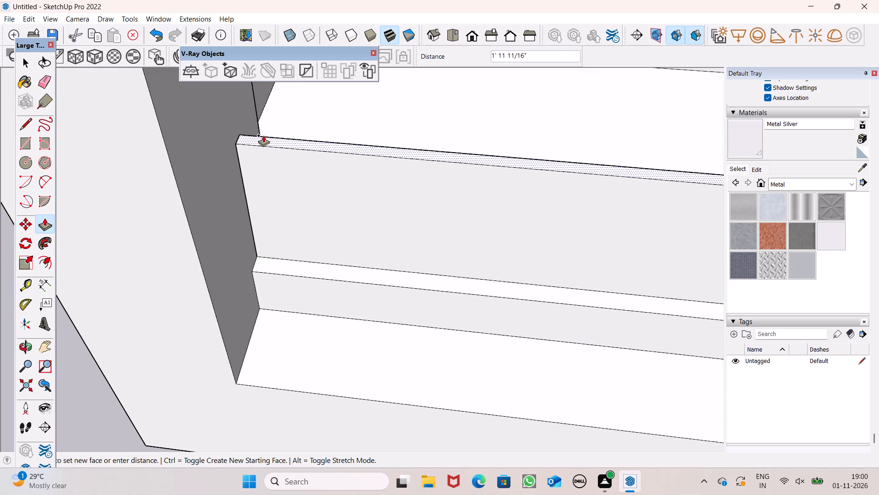
{"action": "type", "text": "3'"}
{"action": "key", "text": "Return"}
Pull the raised parapet panel's front face forward about 2 3/16", and readjust it by about 1/2".
{"action": "scroll", "coordinate": [230, 244], "scroll_direction": "down", "scroll_amount": 3}
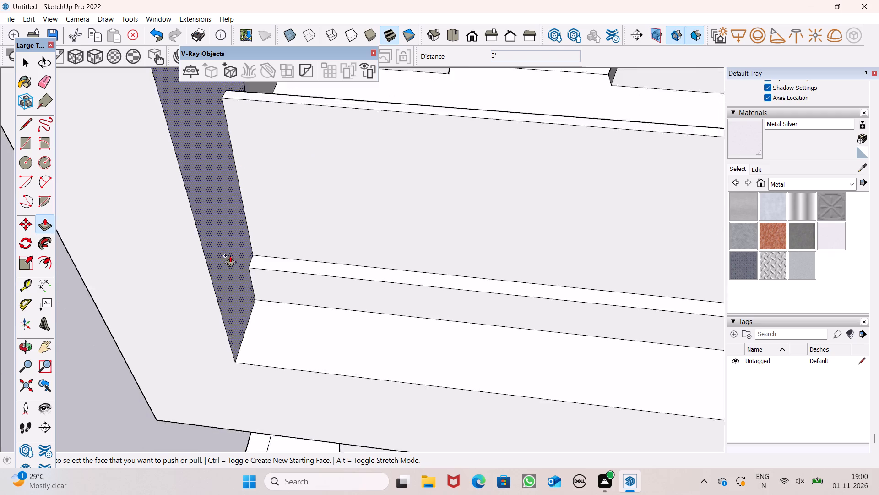
{"action": "scroll", "coordinate": [230, 255], "scroll_direction": "down", "scroll_amount": 5}
{"action": "scroll", "coordinate": [229, 198], "scroll_direction": "down", "scroll_amount": 7}
{"action": "middle_click_drag", "start_coordinate": [584, 301], "coordinate": [560, 210]}
{"action": "scroll", "coordinate": [433, 207], "scroll_direction": "down", "scroll_amount": 4}
{"action": "middle_click_drag", "start_coordinate": [600, 257], "coordinate": [516, 273]}
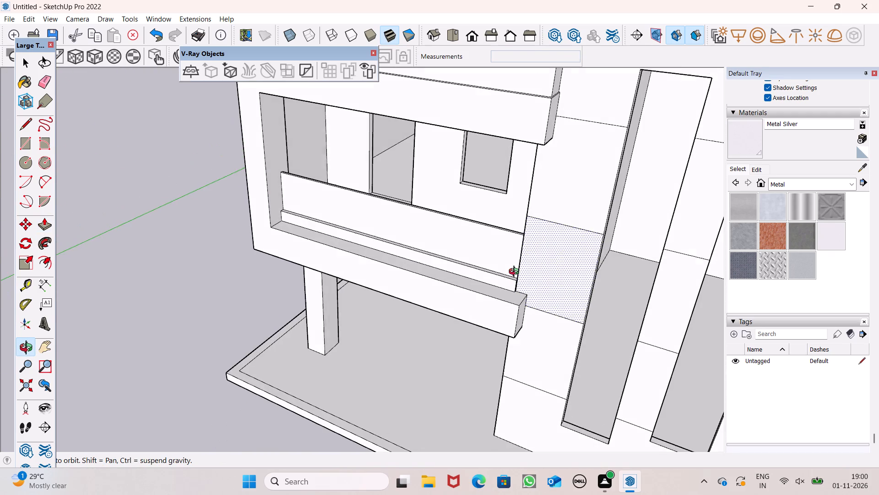
{"action": "middle_click_drag", "start_coordinate": [516, 273], "coordinate": [657, 300]}
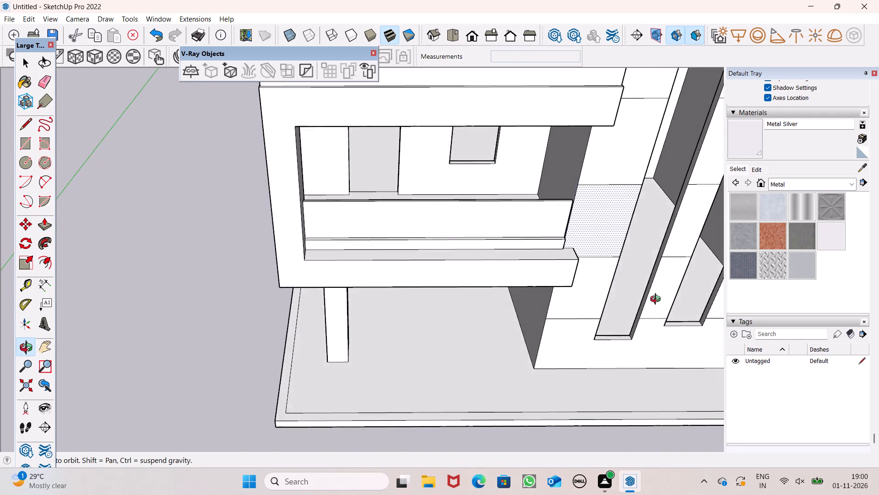
{"action": "middle_click_drag", "start_coordinate": [657, 300], "coordinate": [510, 295]}
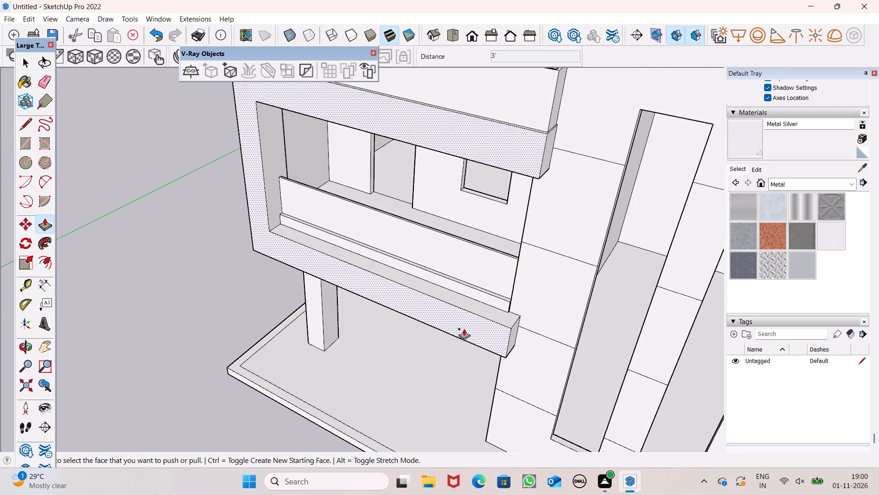
{"action": "scroll", "coordinate": [467, 315], "scroll_direction": "up", "scroll_amount": 8}
{"action": "middle_click_drag", "start_coordinate": [543, 369], "coordinate": [532, 419]}
{"action": "scroll", "coordinate": [532, 419], "scroll_direction": "up", "scroll_amount": 8}
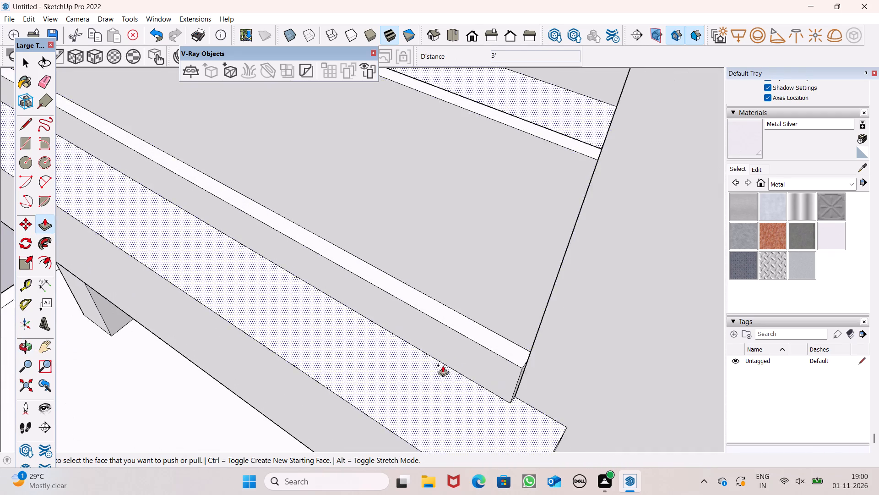
{"action": "scroll", "coordinate": [465, 366], "scroll_direction": "up", "scroll_amount": 6}
{"action": "left_click_drag", "start_coordinate": [564, 317], "coordinate": [564, 343]}
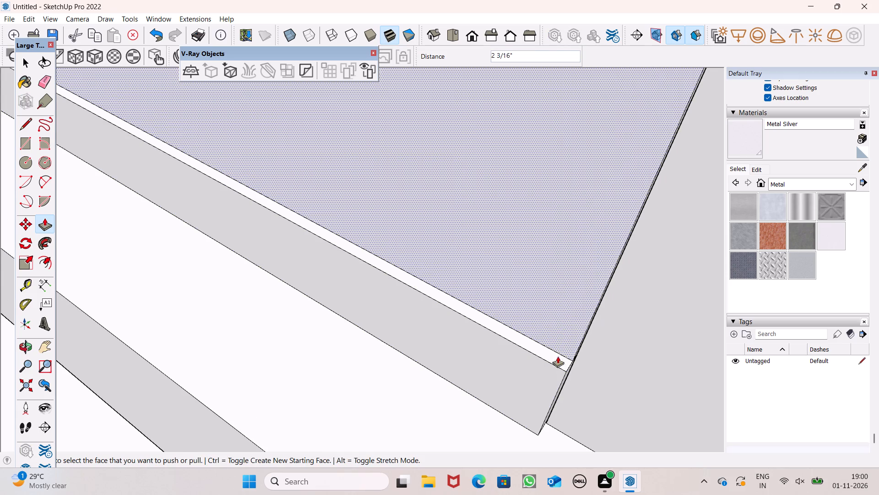
{"action": "scroll", "coordinate": [550, 423], "scroll_direction": "down", "scroll_amount": 7}
{"action": "scroll", "coordinate": [472, 309], "scroll_direction": "down", "scroll_amount": 2}
{"action": "scroll", "coordinate": [520, 349], "scroll_direction": "up", "scroll_amount": 7}
{"action": "left_click_drag", "start_coordinate": [529, 374], "coordinate": [532, 368]}
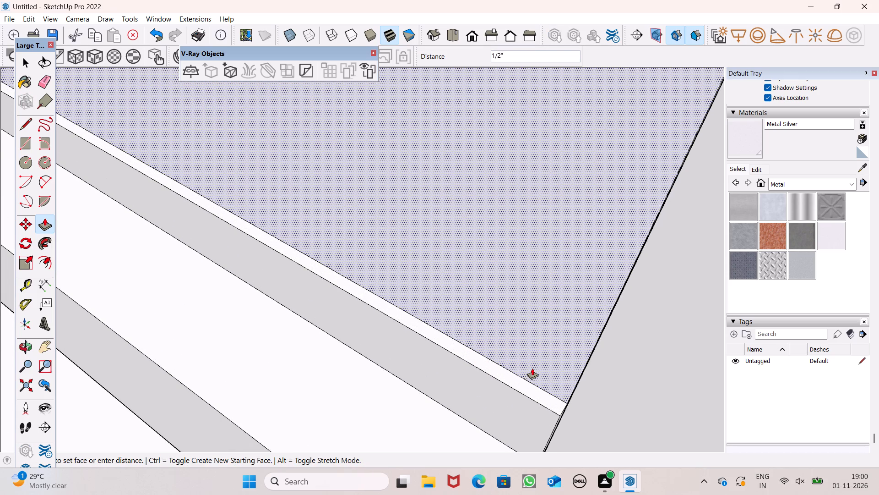
{"action": "left_click_drag", "start_coordinate": [532, 368], "coordinate": [533, 370]}
{"action": "scroll", "coordinate": [473, 387], "scroll_direction": "down", "scroll_amount": 13}
Thin the raised panel by pushing its balcony-side face toward the front about 1 11/16", plus a small further push.
{"action": "middle_click_drag", "start_coordinate": [470, 388], "coordinate": [465, 396]}
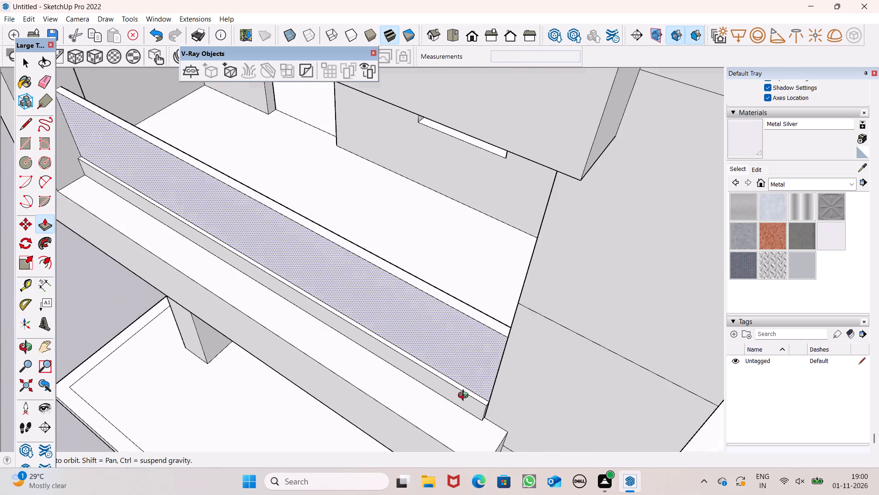
{"action": "middle_click_drag", "start_coordinate": [465, 396], "coordinate": [364, 387]}
{"action": "scroll", "coordinate": [337, 319], "scroll_direction": "up", "scroll_amount": 9}
{"action": "middle_click_drag", "start_coordinate": [365, 402], "coordinate": [343, 408]}
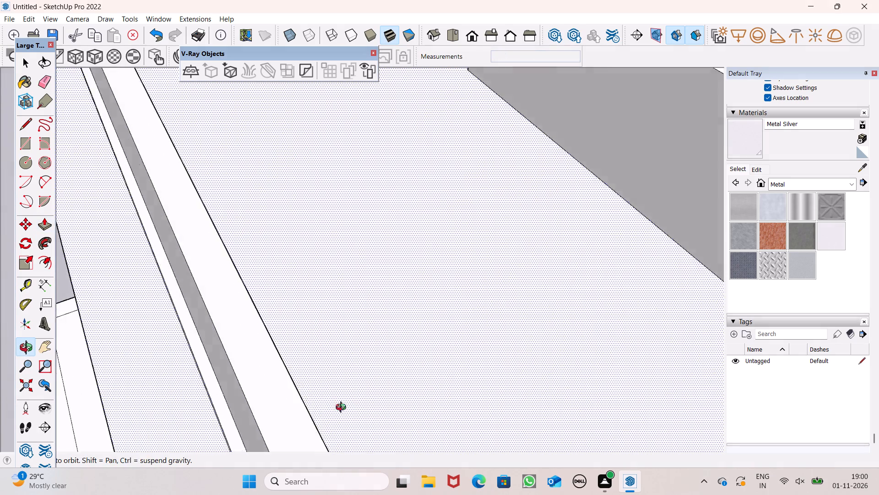
{"action": "middle_click_drag", "start_coordinate": [343, 408], "coordinate": [296, 407]}
{"action": "left_click_drag", "start_coordinate": [112, 387], "coordinate": [106, 390]}
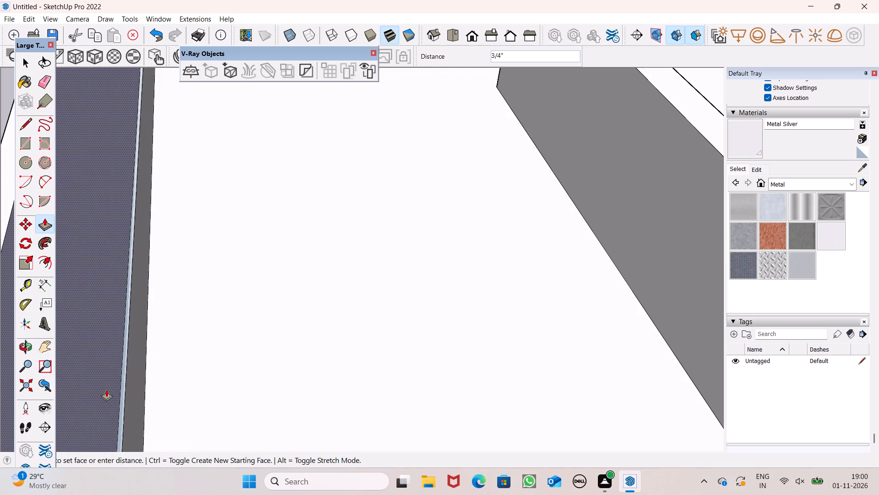
{"action": "left_click_drag", "start_coordinate": [106, 390], "coordinate": [99, 392]}
{"action": "middle_click_drag", "start_coordinate": [264, 392], "coordinate": [364, 385]}
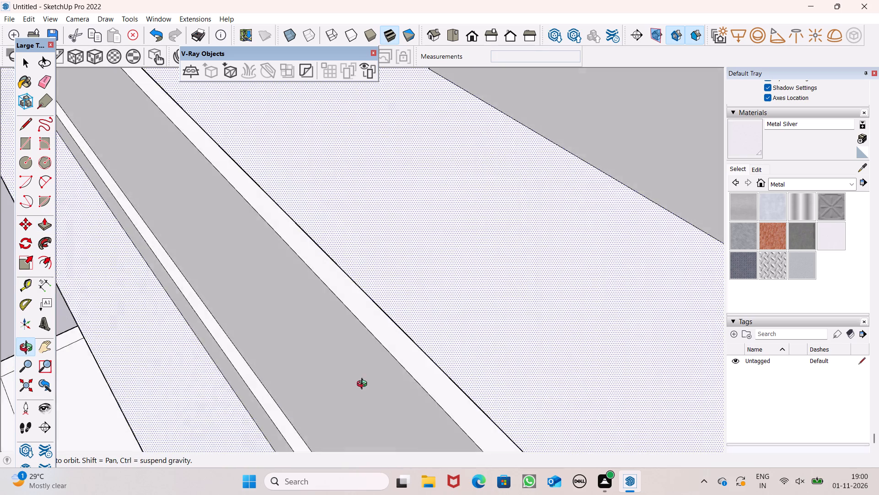
{"action": "middle_click_drag", "start_coordinate": [364, 385], "coordinate": [318, 392]}
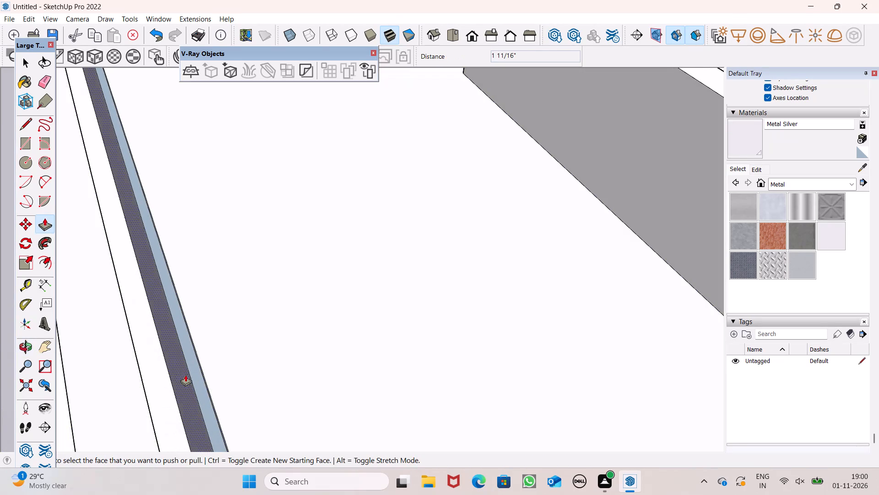
{"action": "left_click_drag", "start_coordinate": [183, 373], "coordinate": [174, 379]}
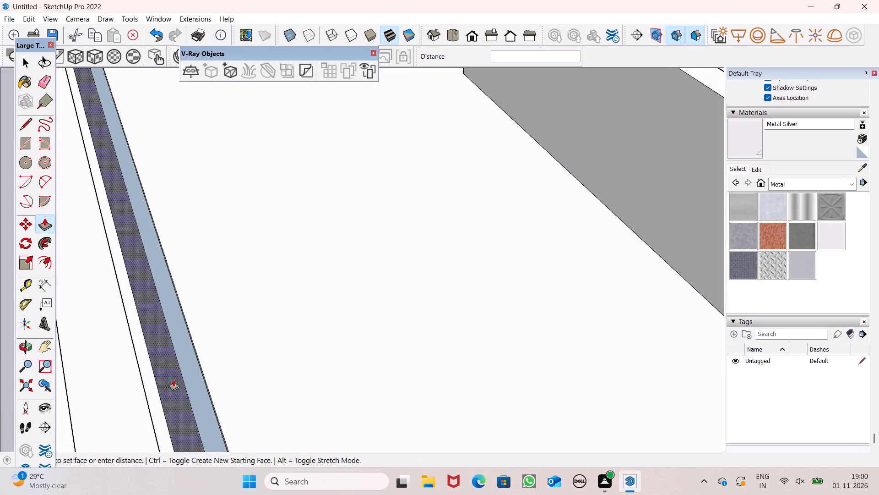
{"action": "left_click_drag", "start_coordinate": [174, 379], "coordinate": [173, 379]}
Paint the top face of the raised parapet panel with Metal Silver.
{"action": "left_click", "coordinate": [832, 233]}
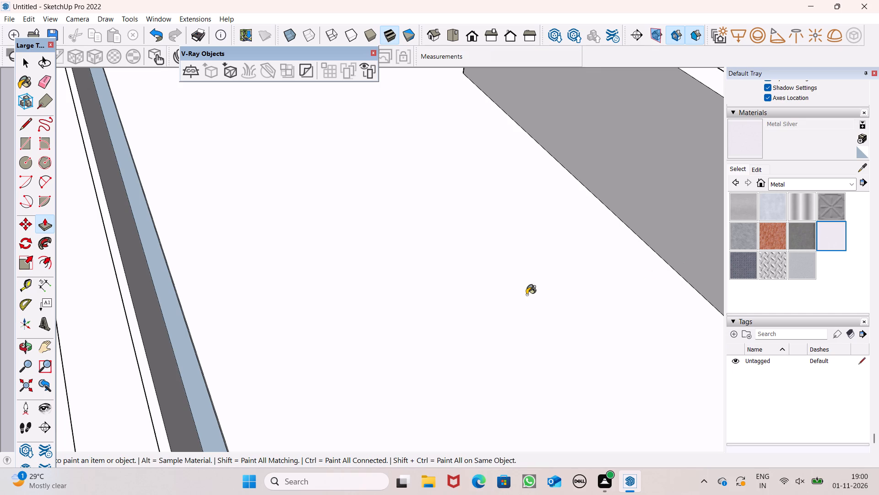
{"action": "left_click", "coordinate": [141, 369]}
{"action": "scroll", "coordinate": [330, 280], "scroll_direction": "down", "scroll_amount": 5}
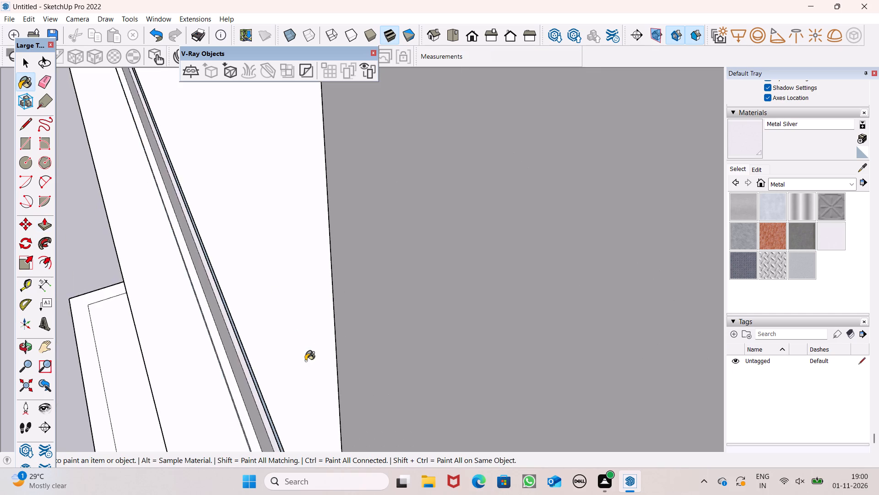
{"action": "middle_click_drag", "start_coordinate": [305, 361], "coordinate": [499, 256]}
{"action": "scroll", "coordinate": [285, 326], "scroll_direction": "down", "scroll_amount": 7}
{"action": "scroll", "coordinate": [273, 418], "scroll_direction": "down", "scroll_amount": 2}
{"action": "middle_click_drag", "start_coordinate": [285, 444], "coordinate": [367, 494]}
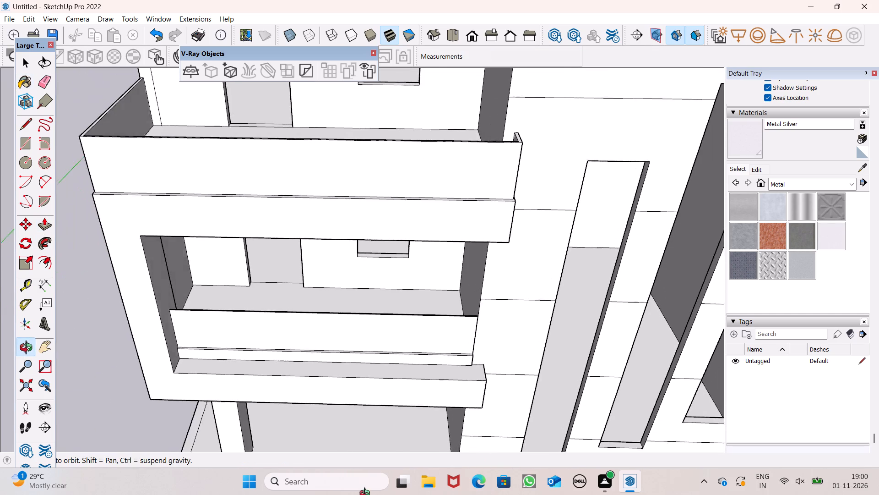
{"action": "middle_click_drag", "start_coordinate": [367, 494], "coordinate": [367, 493]}
{"action": "scroll", "coordinate": [173, 309], "scroll_direction": "up", "scroll_amount": 9}
{"action": "scroll", "coordinate": [170, 325], "scroll_direction": "up", "scroll_amount": 15}
{"action": "middle_click", "coordinate": [174, 305]}
{"action": "left_click", "coordinate": [174, 314]}
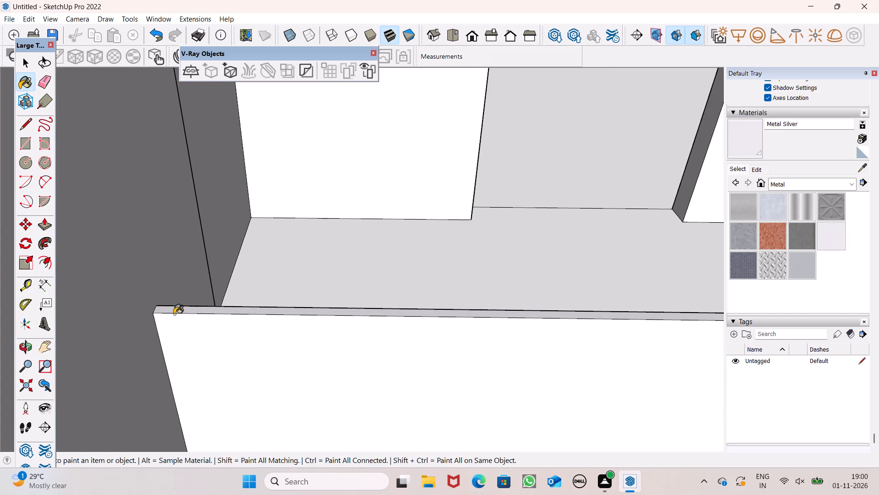
{"action": "left_click", "coordinate": [174, 312]}
{"action": "key", "text": "space"}
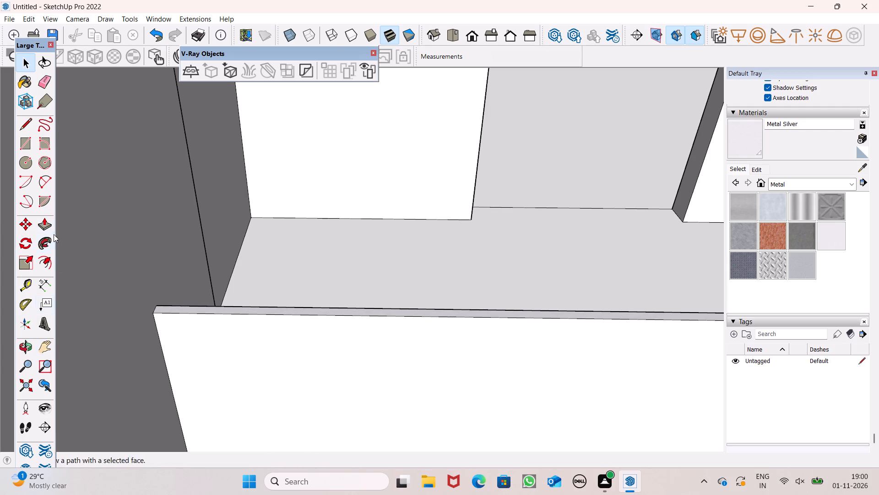
Push/Pull the Metal Silver top face of the panel up by 3" to form the parapet cap.
{"action": "left_click_drag", "start_coordinate": [43, 225], "coordinate": [53, 224]}
{"action": "scroll", "coordinate": [251, 337], "scroll_direction": "down", "scroll_amount": 4}
{"action": "scroll", "coordinate": [165, 318], "scroll_direction": "up", "scroll_amount": 6}
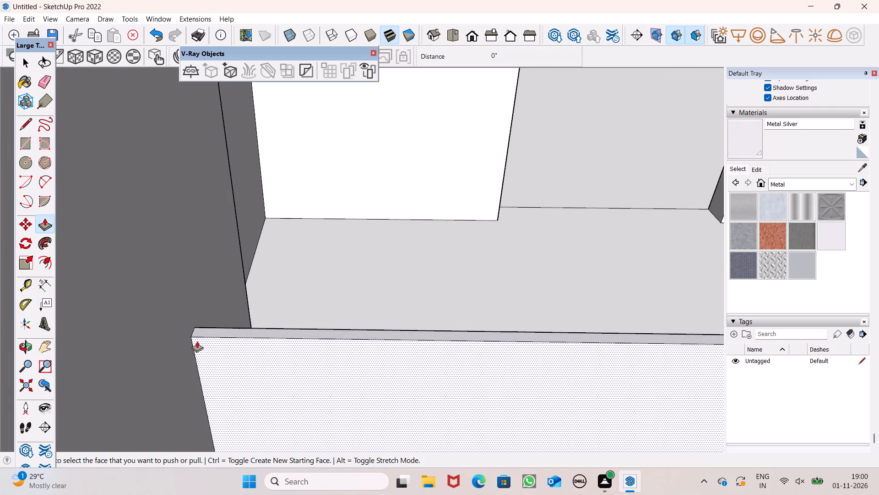
{"action": "scroll", "coordinate": [197, 338], "scroll_direction": "up", "scroll_amount": 7}
{"action": "left_click_drag", "start_coordinate": [205, 325], "coordinate": [211, 251]}
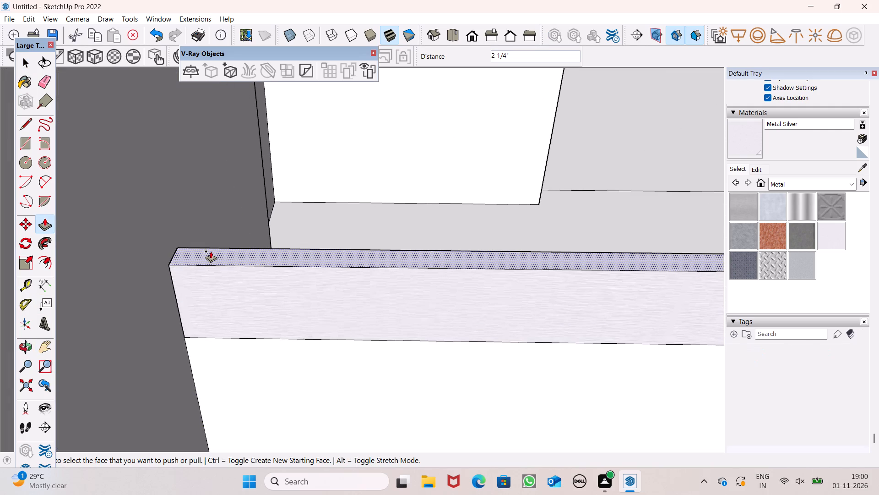
{"action": "key", "text": "3"}
{"action": "key", "text": "shift+quotedbl"}
{"action": "key", "text": "Return"}
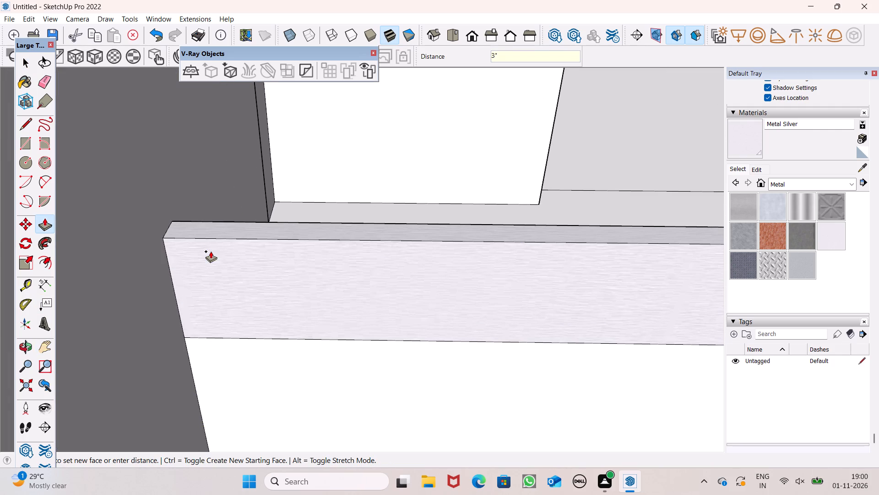
{"action": "key", "text": "space"}
Measure the cap's height at its side-wall end with a linear dimension, without placing it.
{"action": "left_click", "coordinate": [45, 280]}
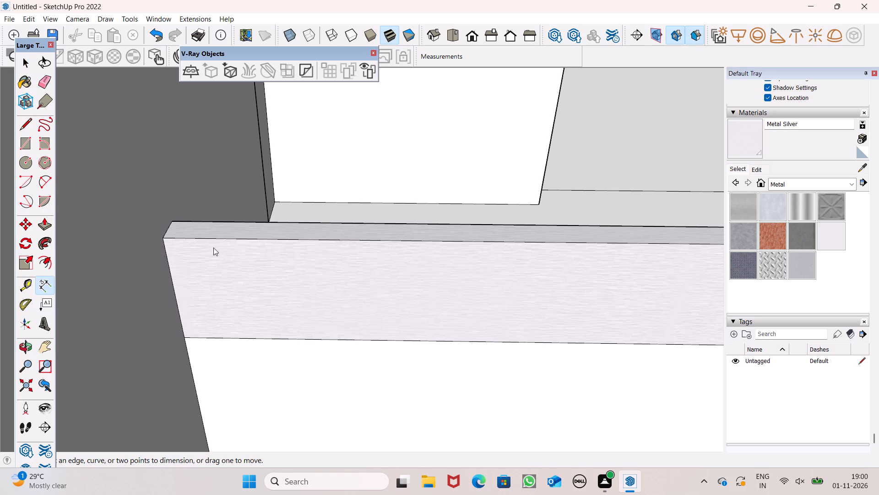
{"action": "left_click", "coordinate": [168, 243]}
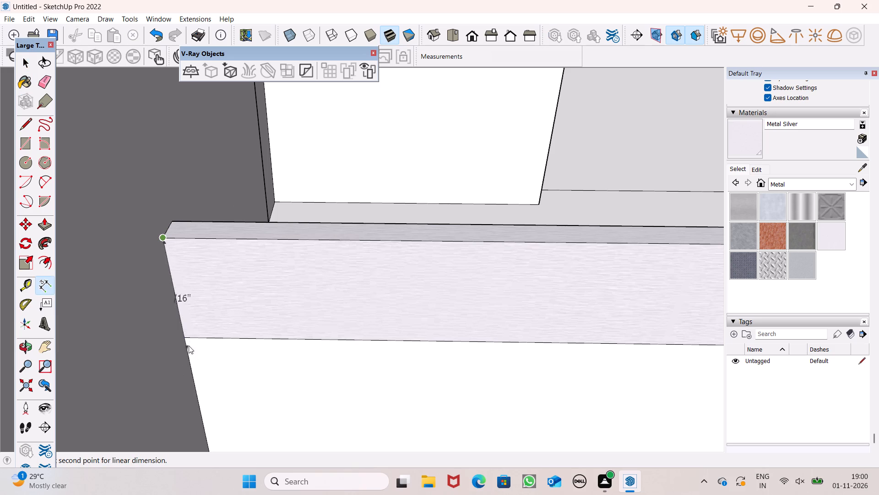
{"action": "left_click", "coordinate": [186, 335]}
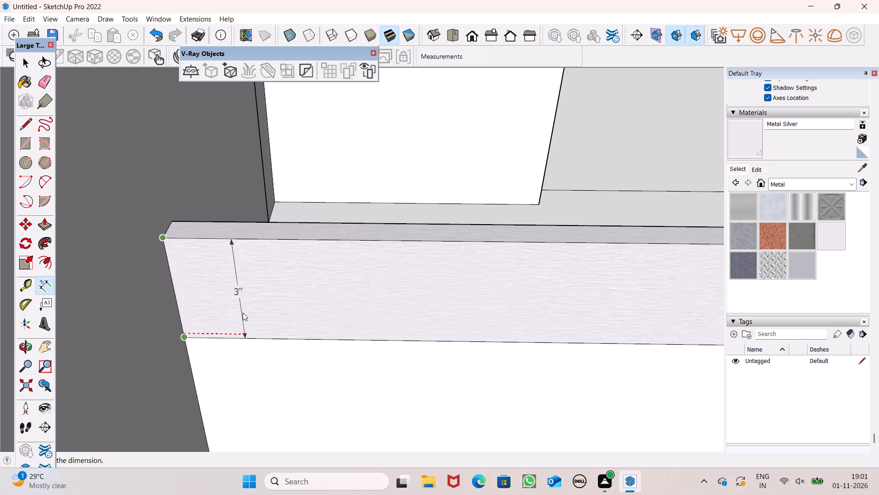
{"action": "key", "text": "space"}
Examine the lowest balcony's raised parapet and its cap from several angles.
{"action": "scroll", "coordinate": [214, 264], "scroll_direction": "down", "scroll_amount": 14}
{"action": "scroll", "coordinate": [246, 275], "scroll_direction": "down", "scroll_amount": 7}
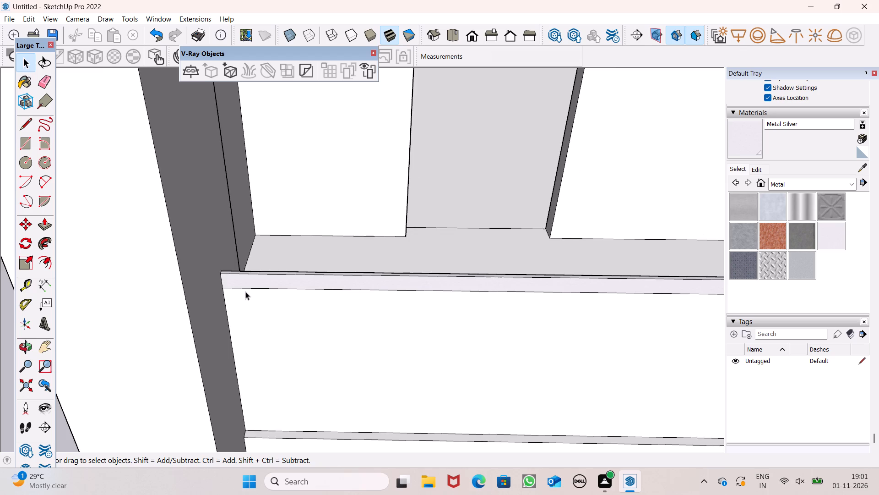
{"action": "scroll", "coordinate": [245, 291], "scroll_direction": "down", "scroll_amount": 4}
{"action": "middle_click_drag", "start_coordinate": [261, 297], "coordinate": [375, 166]}
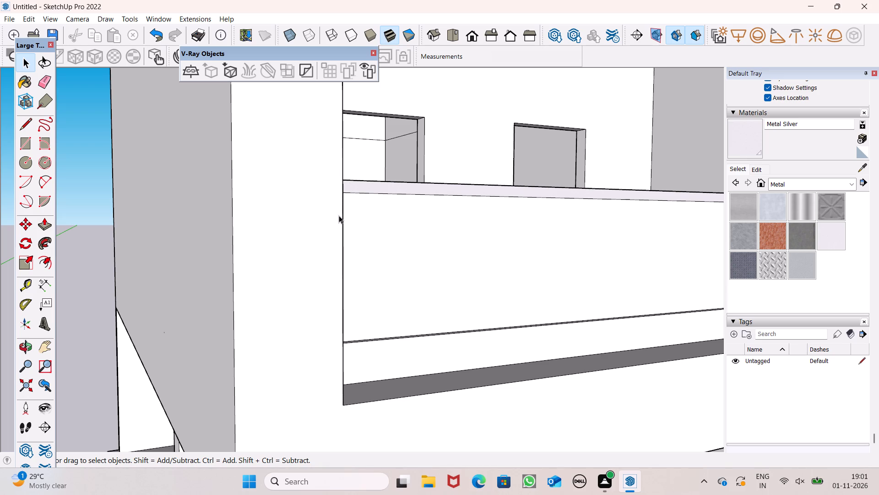
{"action": "scroll", "coordinate": [309, 213], "scroll_direction": "down", "scroll_amount": 1}
{"action": "middle_click_drag", "start_coordinate": [320, 171], "coordinate": [172, 239]}
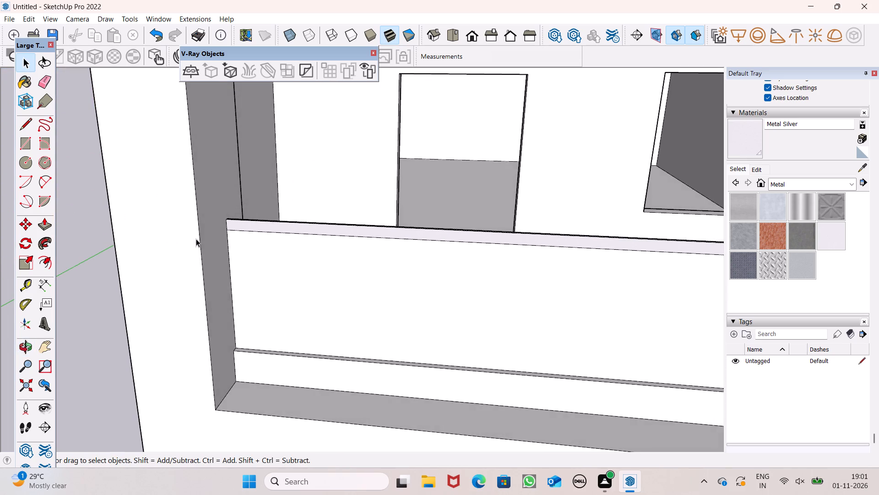
{"action": "scroll", "coordinate": [314, 190], "scroll_direction": "down", "scroll_amount": 5}
{"action": "middle_click_drag", "start_coordinate": [362, 229], "coordinate": [339, 261]}
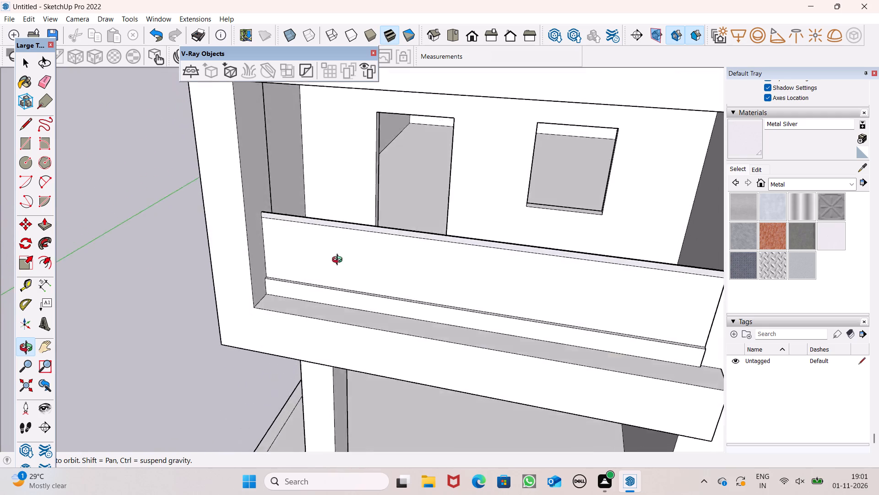
{"action": "middle_click_drag", "start_coordinate": [339, 261], "coordinate": [422, 239]}
Paint the outer and inner faces of the lowest balcony's parapet panel with Translucent Glass Gray from the Glass and Mirrors collection.
{"action": "left_click", "coordinate": [799, 185]}
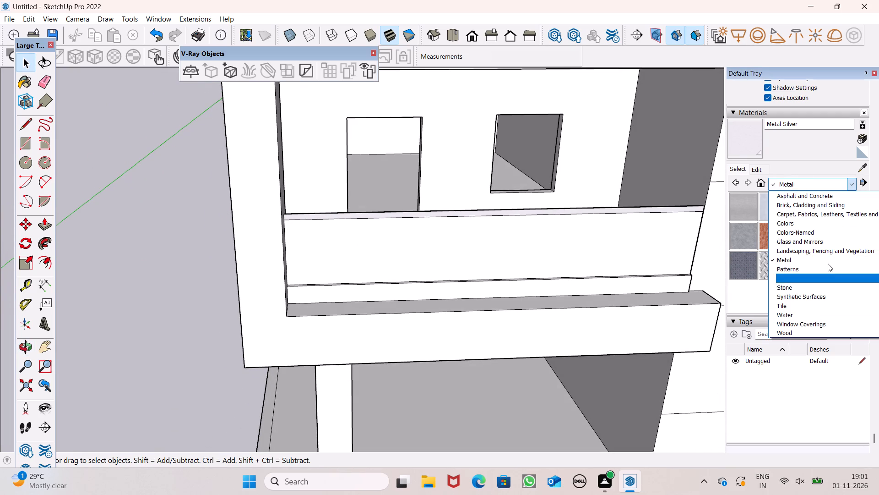
{"action": "left_click", "coordinate": [812, 240]}
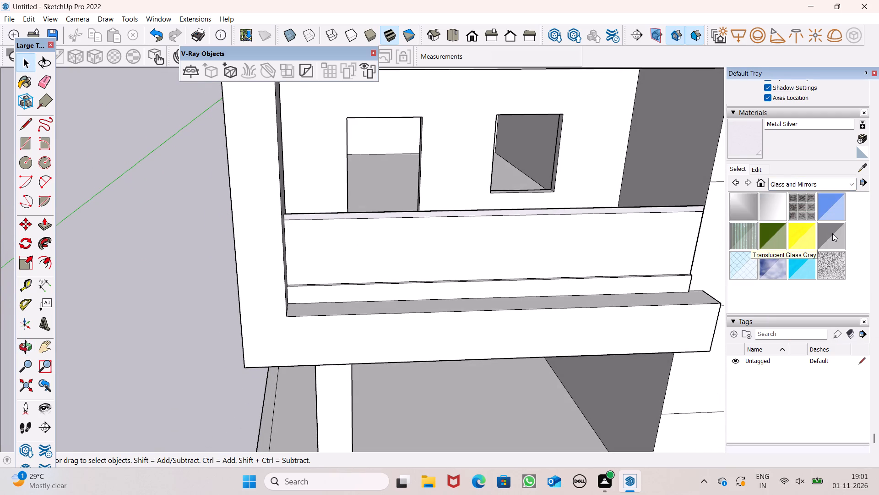
{"action": "left_click", "coordinate": [832, 233]}
{"action": "left_click", "coordinate": [644, 234]}
{"action": "middle_click_drag", "start_coordinate": [705, 264], "coordinate": [404, 324]}
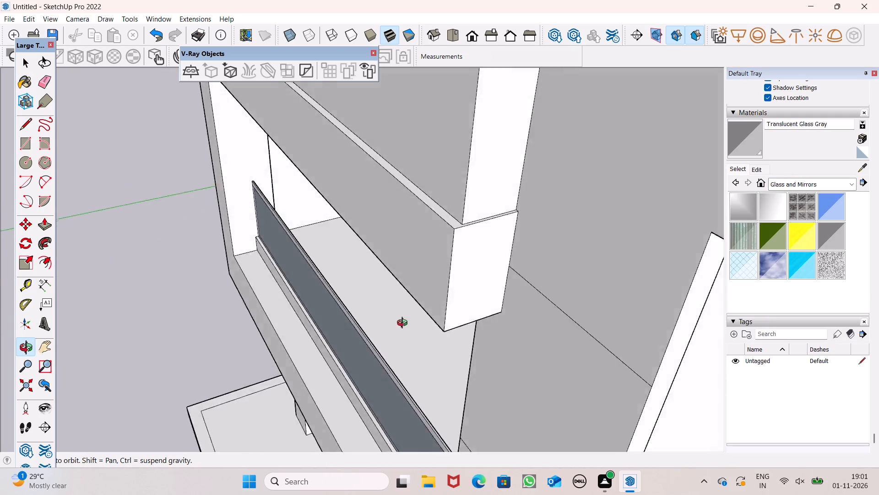
{"action": "middle_click_drag", "start_coordinate": [404, 324], "coordinate": [351, 293]}
{"action": "scroll", "coordinate": [266, 297], "scroll_direction": "up", "scroll_amount": 8}
{"action": "middle_click_drag", "start_coordinate": [333, 311], "coordinate": [293, 323]}
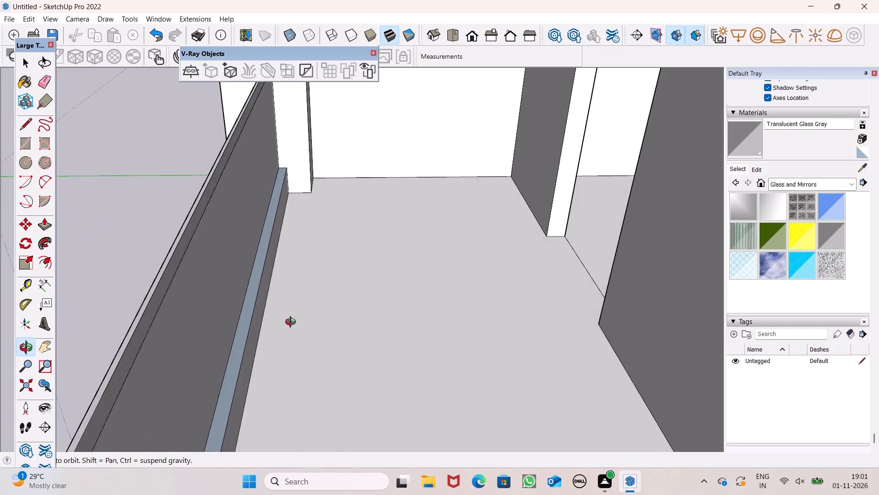
{"action": "middle_click_drag", "start_coordinate": [293, 323], "coordinate": [284, 319]}
{"action": "left_click", "coordinate": [201, 298]}
{"action": "middle_click_drag", "start_coordinate": [268, 330], "coordinate": [527, 291]}
{"action": "scroll", "coordinate": [526, 291], "scroll_direction": "up", "scroll_amount": 1}
{"action": "scroll", "coordinate": [356, 326], "scroll_direction": "down", "scroll_amount": 7}
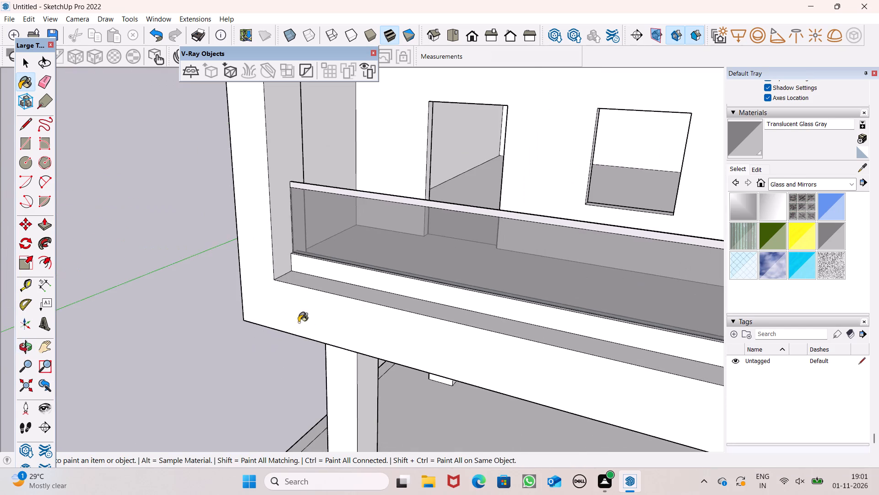
Paint the second balcony's front and side parapet panels with Translucent Glass Gray on both outer and inner faces.
{"action": "scroll", "coordinate": [258, 335], "scroll_direction": "down", "scroll_amount": 7}
{"action": "middle_click_drag", "start_coordinate": [247, 348], "coordinate": [336, 354]}
{"action": "left_click", "coordinate": [349, 188]}
{"action": "middle_click_drag", "start_coordinate": [439, 215], "coordinate": [371, 258]}
{"action": "scroll", "coordinate": [439, 215], "scroll_direction": "up", "scroll_amount": 1}
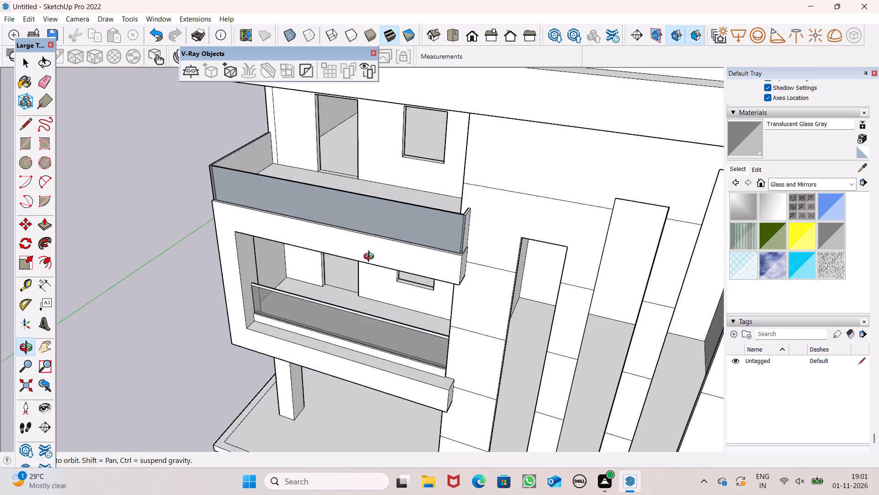
{"action": "middle_click_drag", "start_coordinate": [371, 258], "coordinate": [532, 290]}
{"action": "scroll", "coordinate": [235, 211], "scroll_direction": "up", "scroll_amount": 7}
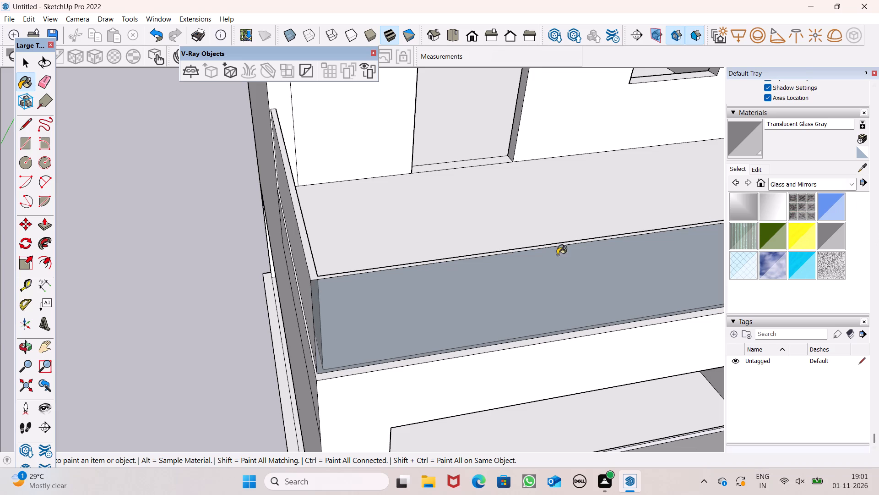
{"action": "scroll", "coordinate": [292, 266], "scroll_direction": "up", "scroll_amount": 1}
{"action": "left_click", "coordinate": [304, 259]}
{"action": "middle_click_drag", "start_coordinate": [440, 280], "coordinate": [308, 290]}
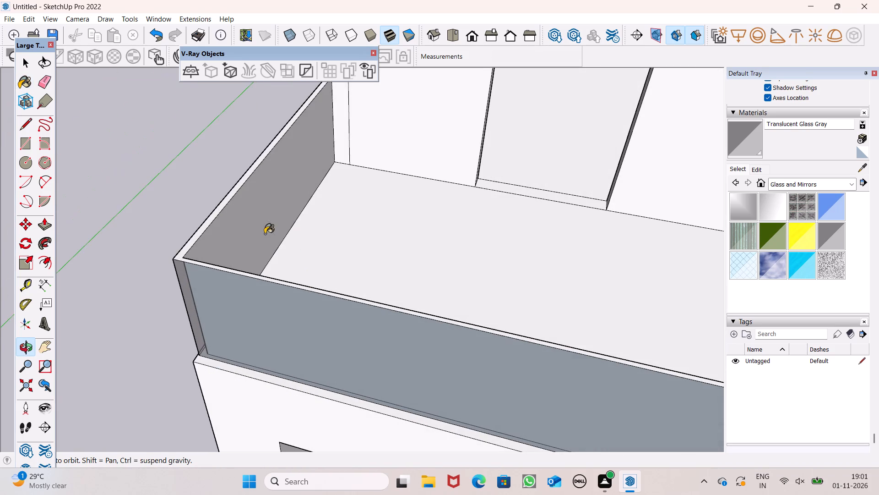
{"action": "left_click", "coordinate": [239, 222]}
{"action": "middle_click_drag", "start_coordinate": [227, 325], "coordinate": [594, 377]}
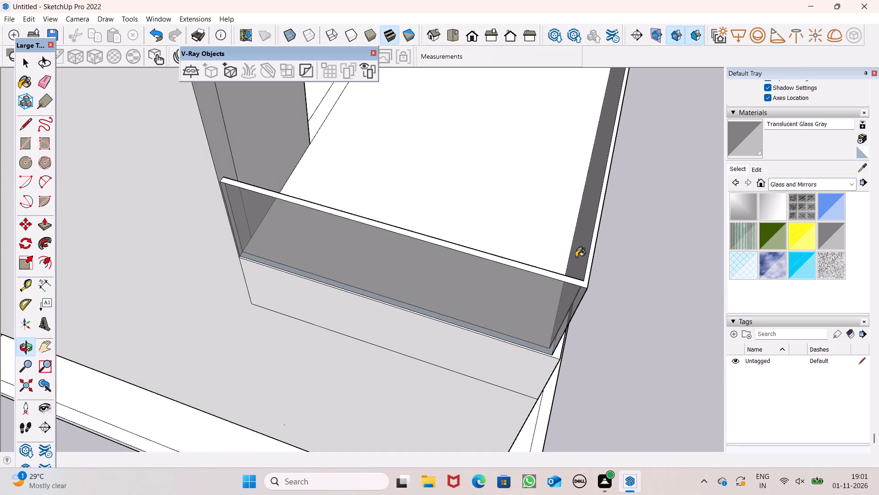
{"action": "left_click", "coordinate": [577, 255]}
Paint the outer face of the top framed balcony's parapet panel with Translucent Glass Gray.
{"action": "middle_click_drag", "start_coordinate": [608, 323], "coordinate": [445, 246]}
{"action": "scroll", "coordinate": [450, 248], "scroll_direction": "up", "scroll_amount": 1}
{"action": "scroll", "coordinate": [443, 245], "scroll_direction": "down", "scroll_amount": 7}
{"action": "middle_click_drag", "start_coordinate": [528, 346], "coordinate": [415, 271]}
{"action": "scroll", "coordinate": [429, 277], "scroll_direction": "up", "scroll_amount": 1}
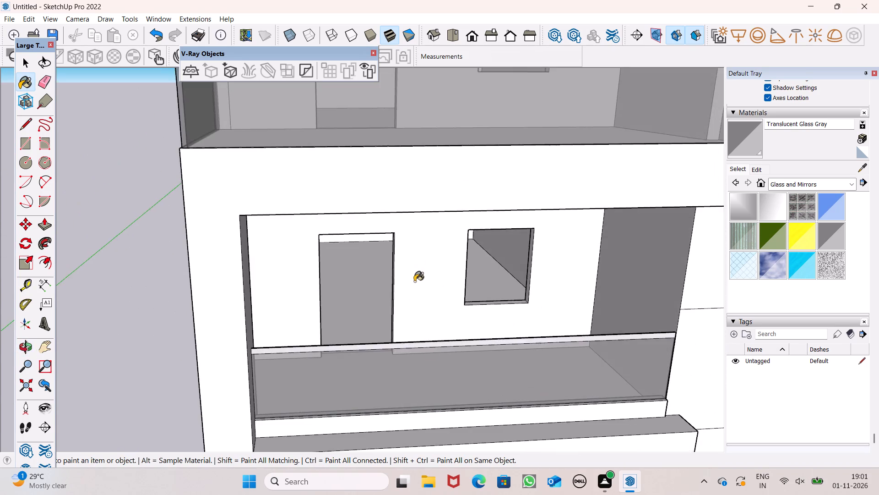
{"action": "scroll", "coordinate": [430, 402], "scroll_direction": "down", "scroll_amount": 14}
{"action": "scroll", "coordinate": [403, 164], "scroll_direction": "up", "scroll_amount": 8}
{"action": "left_click", "coordinate": [415, 158]}
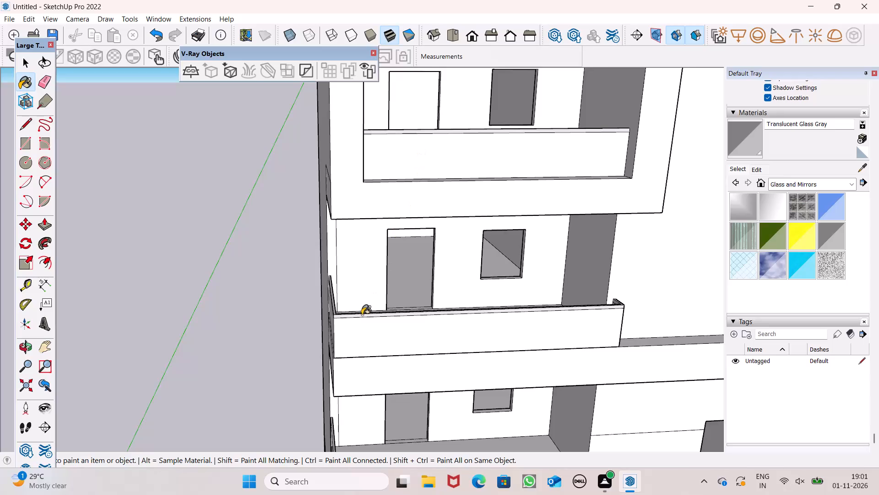
Paint the outer faces of the third balcony's front, side and short return parapet panels with Translucent Glass Gray.
{"action": "left_click", "coordinate": [358, 339]}
{"action": "scroll", "coordinate": [337, 359], "scroll_direction": "up", "scroll_amount": 1}
{"action": "middle_click_drag", "start_coordinate": [337, 359], "coordinate": [472, 342]}
{"action": "left_click", "coordinate": [435, 293]}
{"action": "middle_click_drag", "start_coordinate": [523, 313], "coordinate": [504, 312]}
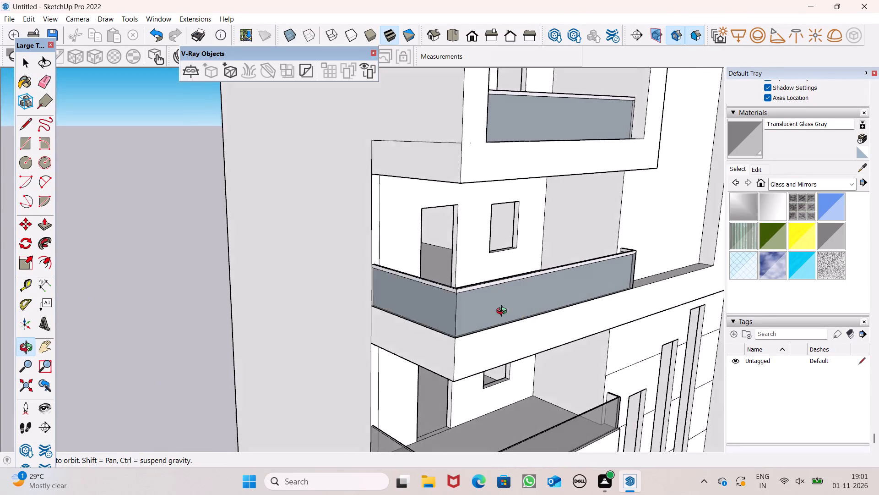
{"action": "middle_click_drag", "start_coordinate": [504, 312], "coordinate": [128, 279]}
{"action": "scroll", "coordinate": [130, 278], "scroll_direction": "up", "scroll_amount": 1}
{"action": "scroll", "coordinate": [287, 271], "scroll_direction": "up", "scroll_amount": 3}
{"action": "left_click", "coordinate": [274, 281]}
Paint both faces of the second balcony's short return panel next to the slotted wall with Translucent Glass Gray.
{"action": "scroll", "coordinate": [305, 196], "scroll_direction": "down", "scroll_amount": 6}
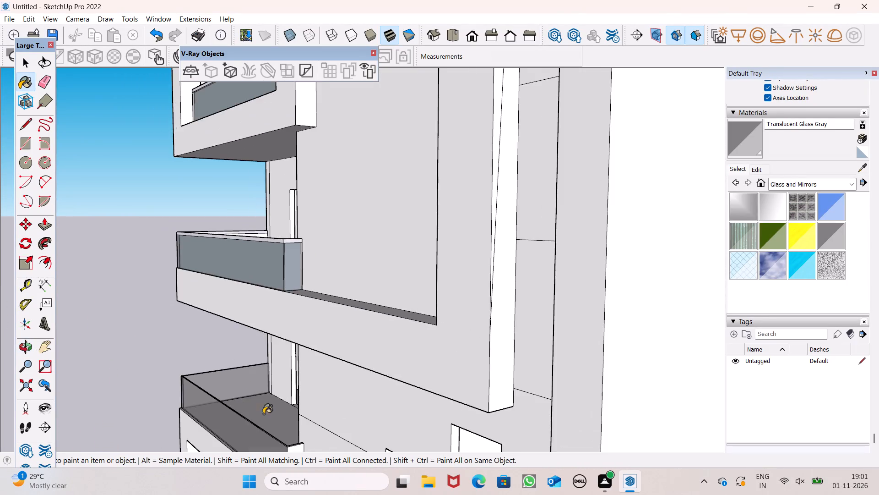
{"action": "scroll", "coordinate": [274, 412], "scroll_direction": "up", "scroll_amount": 1}
{"action": "scroll", "coordinate": [375, 150], "scroll_direction": "down", "scroll_amount": 13}
{"action": "scroll", "coordinate": [346, 355], "scroll_direction": "up", "scroll_amount": 6}
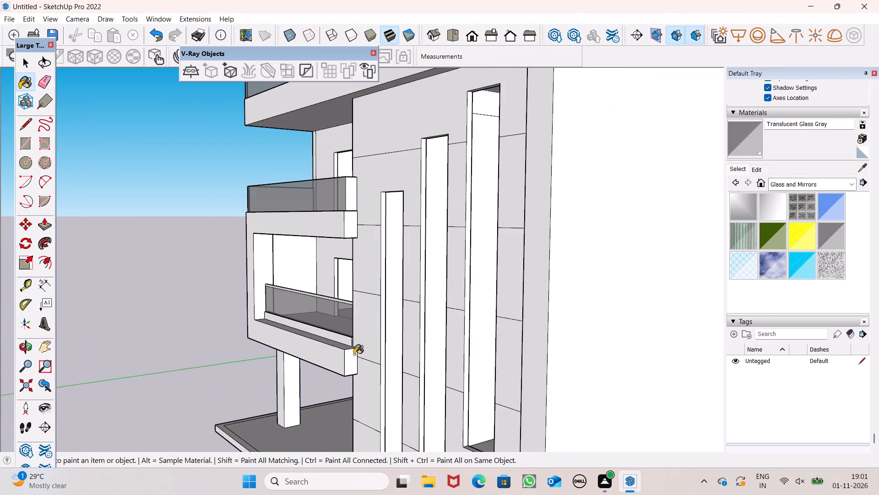
{"action": "scroll", "coordinate": [353, 355], "scroll_direction": "up", "scroll_amount": 8}
{"action": "scroll", "coordinate": [365, 216], "scroll_direction": "down", "scroll_amount": 6}
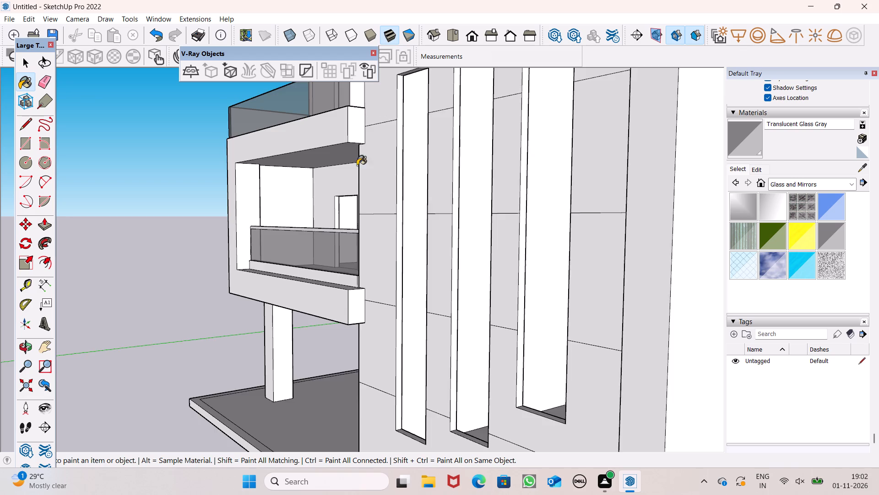
{"action": "scroll", "coordinate": [357, 178], "scroll_direction": "down", "scroll_amount": 3}
{"action": "scroll", "coordinate": [360, 113], "scroll_direction": "up", "scroll_amount": 6}
{"action": "left_click", "coordinate": [358, 112]}
{"action": "scroll", "coordinate": [318, 203], "scroll_direction": "down", "scroll_amount": 4}
{"action": "middle_click_drag", "start_coordinate": [255, 203], "coordinate": [288, 235]}
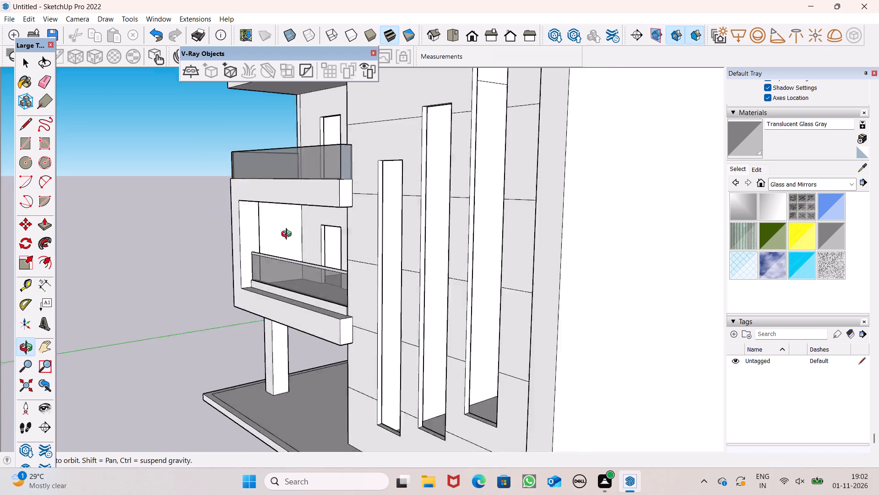
{"action": "middle_click_drag", "start_coordinate": [288, 235], "coordinate": [773, 326]}
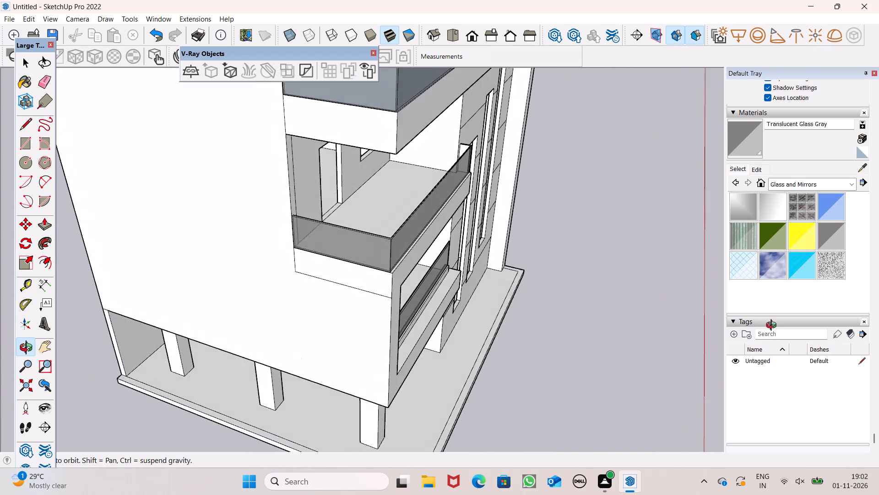
{"action": "middle_click_drag", "start_coordinate": [773, 326], "coordinate": [768, 312]}
{"action": "scroll", "coordinate": [534, 207], "scroll_direction": "up", "scroll_amount": 7}
{"action": "middle_click_drag", "start_coordinate": [471, 279], "coordinate": [489, 296]}
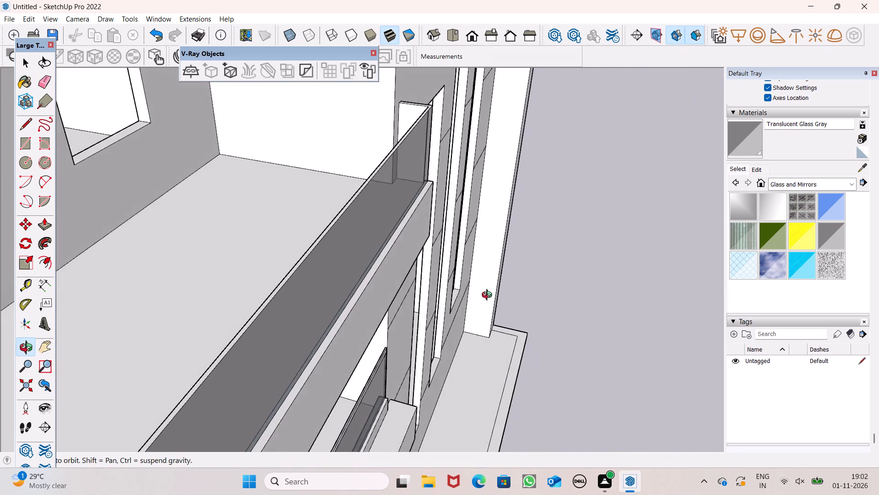
{"action": "middle_click_drag", "start_coordinate": [489, 296], "coordinate": [528, 294]}
{"action": "scroll", "coordinate": [461, 194], "scroll_direction": "up", "scroll_amount": 5}
{"action": "left_click", "coordinate": [437, 110]}
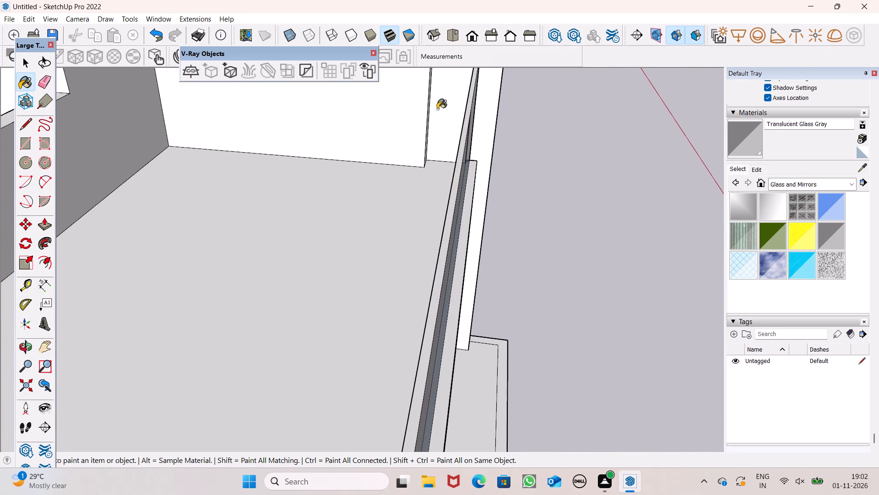
Paint the inner faces of the third balcony's return, front and side parapet panels with Translucent Glass Gray.
{"action": "scroll", "coordinate": [463, 212], "scroll_direction": "down", "scroll_amount": 6}
{"action": "middle_click_drag", "start_coordinate": [457, 250], "coordinate": [375, 254]}
{"action": "scroll", "coordinate": [415, 249], "scroll_direction": "down", "scroll_amount": 6}
{"action": "scroll", "coordinate": [454, 285], "scroll_direction": "down", "scroll_amount": 6}
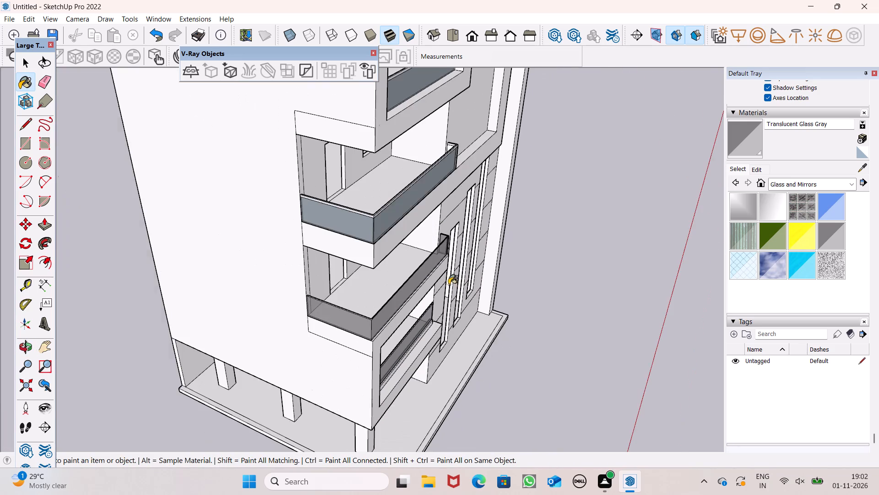
{"action": "scroll", "coordinate": [420, 259], "scroll_direction": "down", "scroll_amount": 3}
{"action": "middle_click_drag", "start_coordinate": [437, 287], "coordinate": [183, 209]}
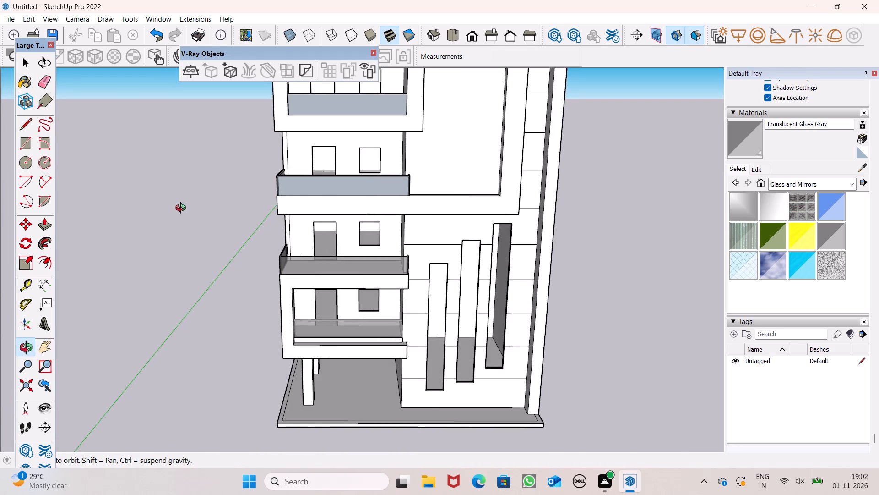
{"action": "middle_click_drag", "start_coordinate": [183, 209], "coordinate": [554, 297]}
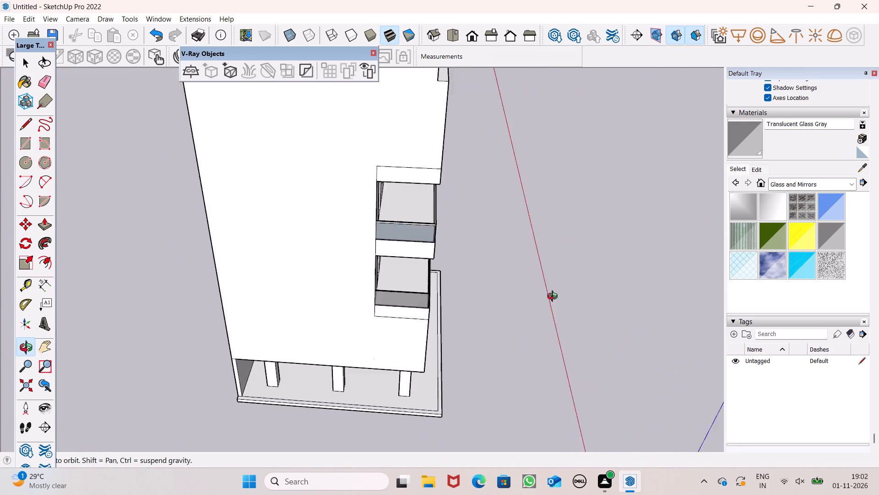
{"action": "middle_click_drag", "start_coordinate": [554, 297], "coordinate": [615, 246]}
{"action": "scroll", "coordinate": [453, 186], "scroll_direction": "up", "scroll_amount": 9}
{"action": "scroll", "coordinate": [399, 152], "scroll_direction": "up", "scroll_amount": 5}
{"action": "left_click", "coordinate": [397, 150]}
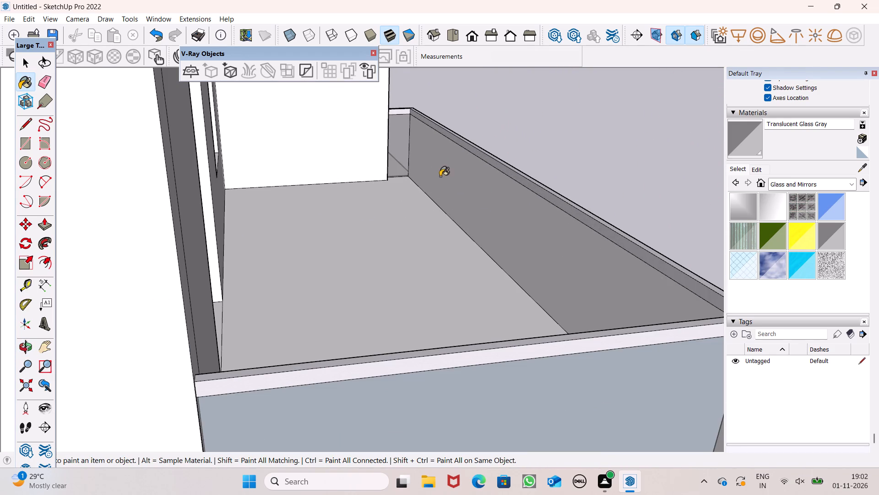
{"action": "left_click", "coordinate": [440, 176]}
{"action": "middle_click_drag", "start_coordinate": [483, 276], "coordinate": [19, 307]}
{"action": "scroll", "coordinate": [428, 189], "scroll_direction": "down", "scroll_amount": 4}
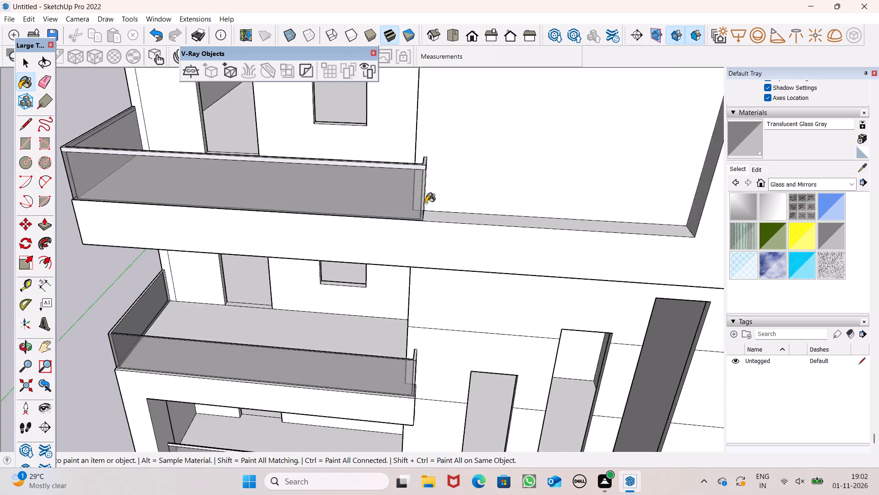
{"action": "middle_click_drag", "start_coordinate": [405, 214], "coordinate": [257, 220]}
{"action": "scroll", "coordinate": [282, 243], "scroll_direction": "up", "scroll_amount": 2}
{"action": "scroll", "coordinate": [159, 166], "scroll_direction": "down", "scroll_amount": 5}
{"action": "scroll", "coordinate": [138, 126], "scroll_direction": "up", "scroll_amount": 6}
{"action": "left_click", "coordinate": [157, 108]}
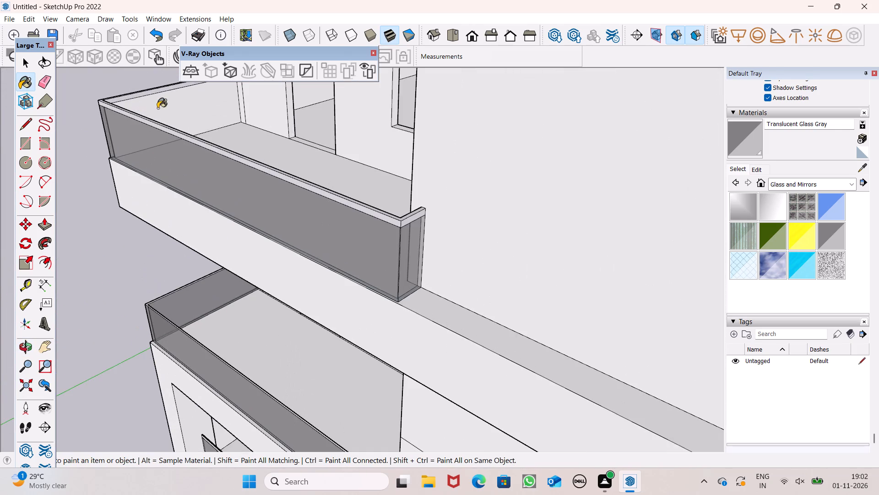
Paint the inner face of the top framed balcony's parapet panel with Translucent Glass Gray.
{"action": "scroll", "coordinate": [254, 160], "scroll_direction": "down", "scroll_amount": 6}
{"action": "middle_click_drag", "start_coordinate": [249, 224], "coordinate": [398, 156]}
{"action": "scroll", "coordinate": [376, 167], "scroll_direction": "up", "scroll_amount": 2}
{"action": "scroll", "coordinate": [423, 186], "scroll_direction": "down", "scroll_amount": 6}
{"action": "scroll", "coordinate": [453, 228], "scroll_direction": "down", "scroll_amount": 4}
{"action": "middle_click_drag", "start_coordinate": [475, 243], "coordinate": [488, 236]}
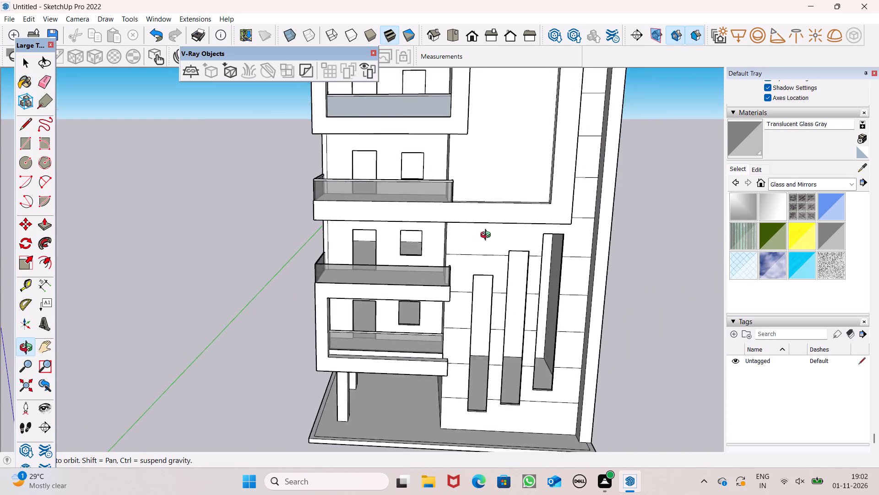
{"action": "middle_click_drag", "start_coordinate": [488, 236], "coordinate": [353, 362]}
{"action": "scroll", "coordinate": [234, 30], "scroll_direction": "up", "scroll_amount": 7}
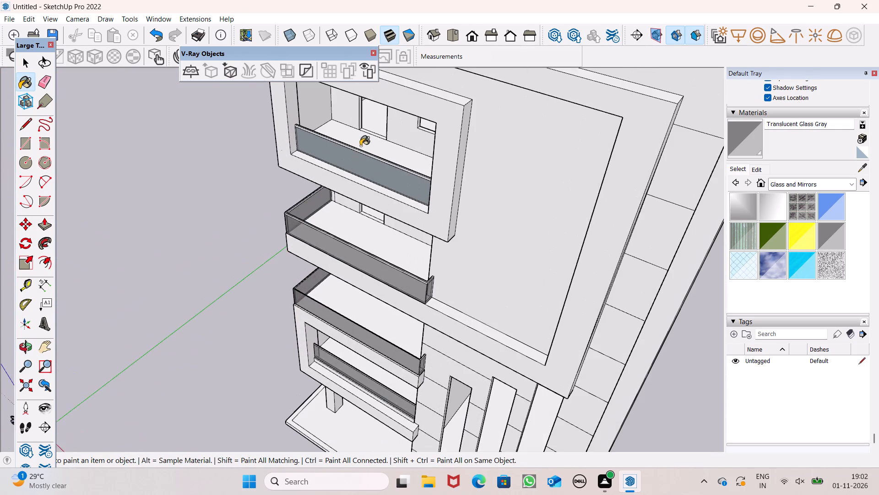
{"action": "scroll", "coordinate": [366, 136], "scroll_direction": "up", "scroll_amount": 9}
{"action": "scroll", "coordinate": [449, 235], "scroll_direction": "up", "scroll_amount": 1}
{"action": "middle_click_drag", "start_coordinate": [449, 234], "coordinate": [352, 267]}
{"action": "scroll", "coordinate": [367, 284], "scroll_direction": "up", "scroll_amount": 8}
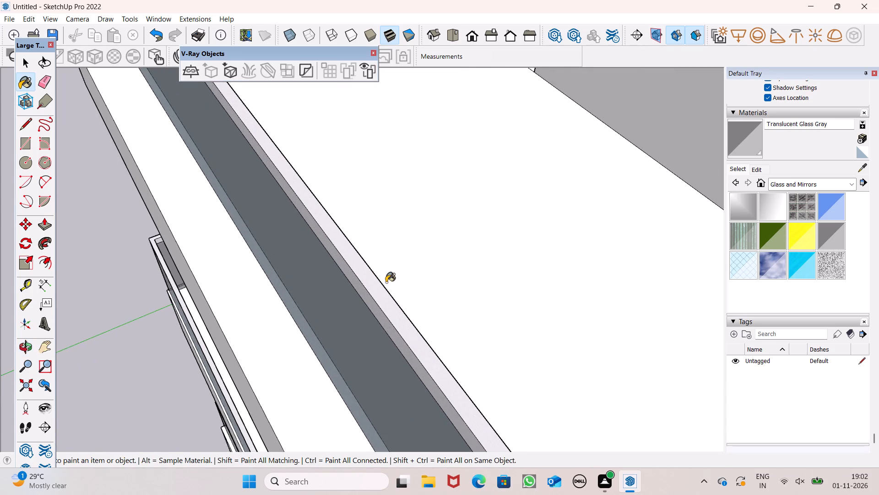
{"action": "middle_click_drag", "start_coordinate": [379, 286], "coordinate": [178, 272]}
{"action": "scroll", "coordinate": [178, 272], "scroll_direction": "up", "scroll_amount": 1}
{"action": "scroll", "coordinate": [331, 287], "scroll_direction": "down", "scroll_amount": 3}
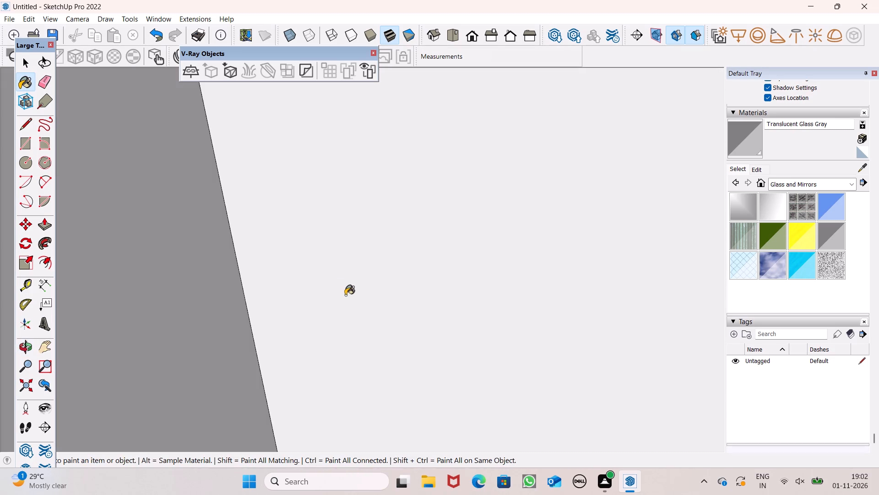
{"action": "middle_click_drag", "start_coordinate": [360, 293], "coordinate": [635, 173]}
{"action": "scroll", "coordinate": [361, 214], "scroll_direction": "down", "scroll_amount": 12}
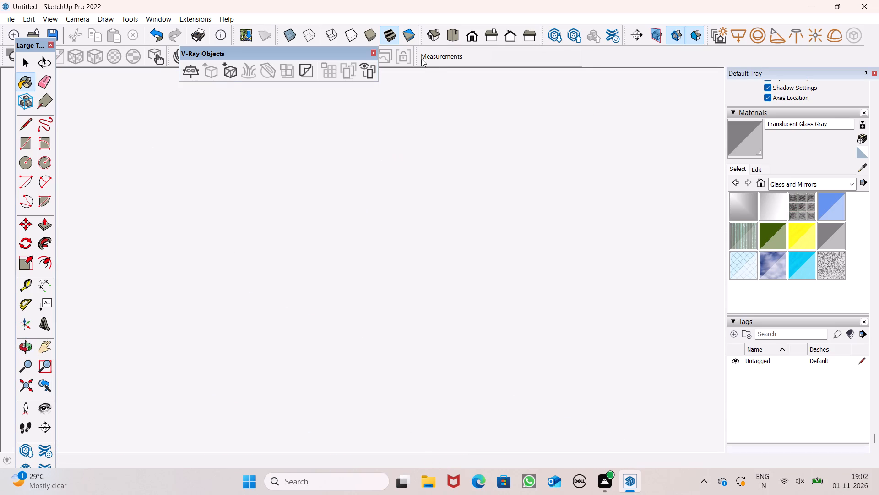
{"action": "left_click", "coordinate": [474, 39]}
{"action": "scroll", "coordinate": [442, 217], "scroll_direction": "down", "scroll_amount": 7}
{"action": "scroll", "coordinate": [303, 300], "scroll_direction": "down", "scroll_amount": 7}
{"action": "middle_click_drag", "start_coordinate": [315, 316], "coordinate": [299, 352]}
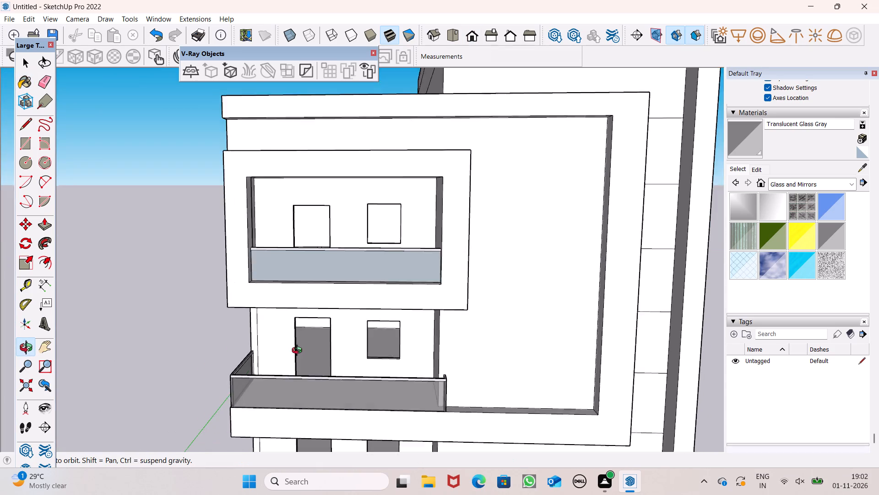
{"action": "middle_click_drag", "start_coordinate": [299, 352], "coordinate": [165, 419]}
{"action": "scroll", "coordinate": [295, 252], "scroll_direction": "up", "scroll_amount": 8}
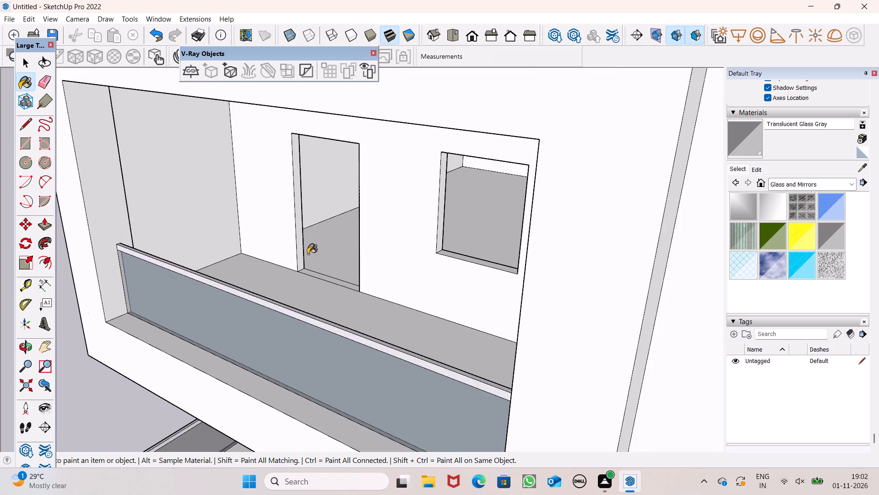
{"action": "scroll", "coordinate": [305, 264], "scroll_direction": "up", "scroll_amount": 7}
{"action": "scroll", "coordinate": [302, 277], "scroll_direction": "down", "scroll_amount": 6}
{"action": "middle_click_drag", "start_coordinate": [306, 344], "coordinate": [250, 371]}
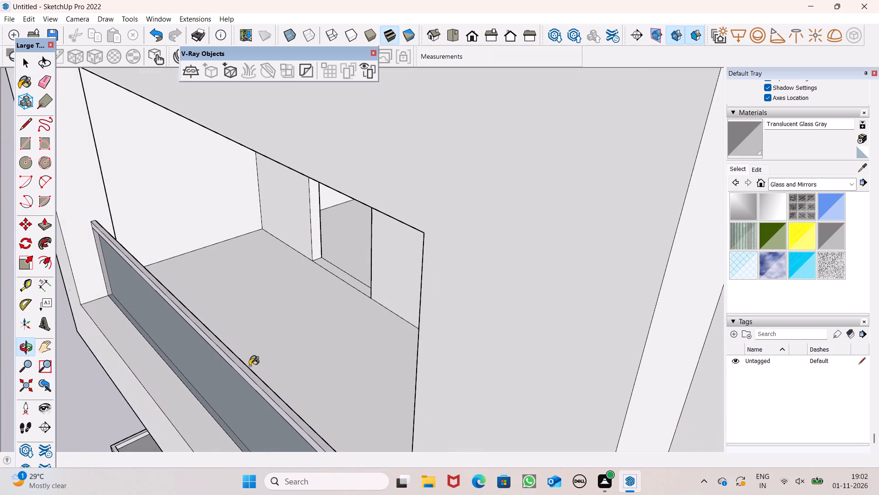
{"action": "scroll", "coordinate": [241, 367], "scroll_direction": "up", "scroll_amount": 9}
{"action": "middle_click_drag", "start_coordinate": [245, 383], "coordinate": [76, 378]}
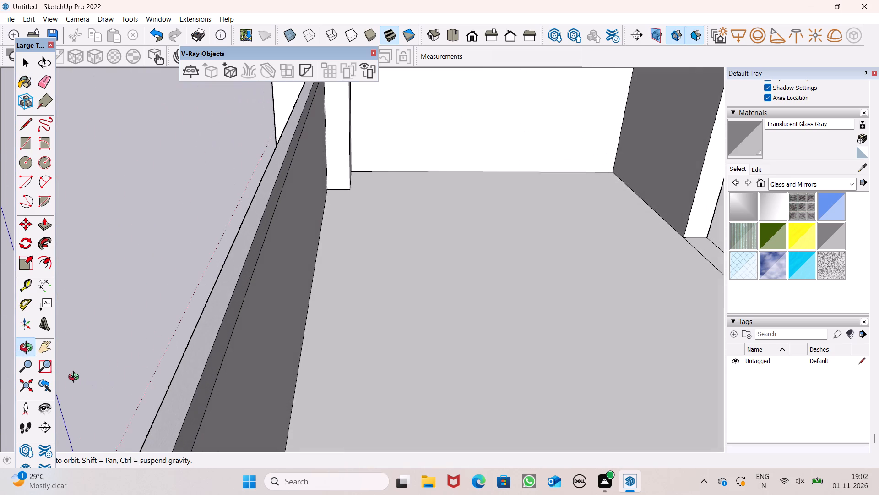
{"action": "middle_click_drag", "start_coordinate": [76, 378], "coordinate": [75, 378]}
{"action": "left_click", "coordinate": [253, 365]}
{"action": "middle_click_drag", "start_coordinate": [209, 363], "coordinate": [432, 284]}
{"action": "scroll", "coordinate": [431, 284], "scroll_direction": "up", "scroll_amount": 1}
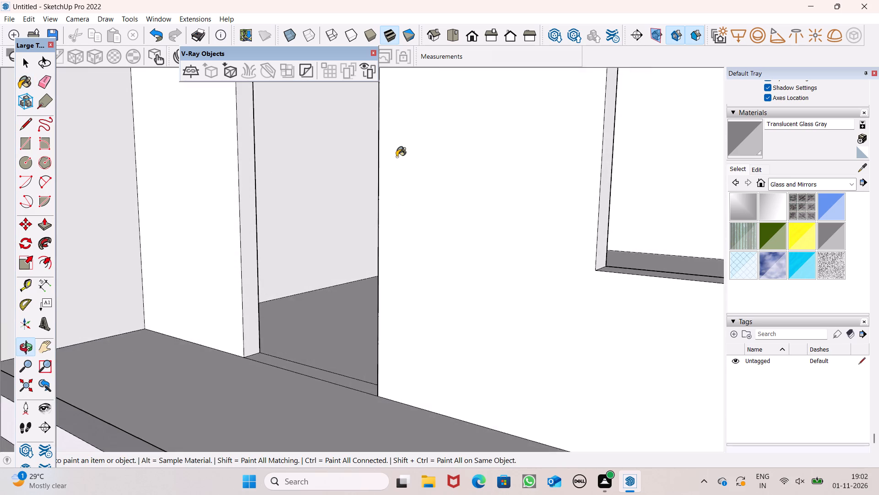
Paint the top face of the second balcony's parapet with Metal Silver from the Metal materials.
{"action": "scroll", "coordinate": [396, 157], "scroll_direction": "down", "scroll_amount": 7}
{"action": "scroll", "coordinate": [359, 144], "scroll_direction": "down", "scroll_amount": 6}
{"action": "middle_click_drag", "start_coordinate": [319, 316], "coordinate": [421, 324]}
{"action": "scroll", "coordinate": [292, 215], "scroll_direction": "down", "scroll_amount": 4}
{"action": "middle_click_drag", "start_coordinate": [384, 256], "coordinate": [392, 267]}
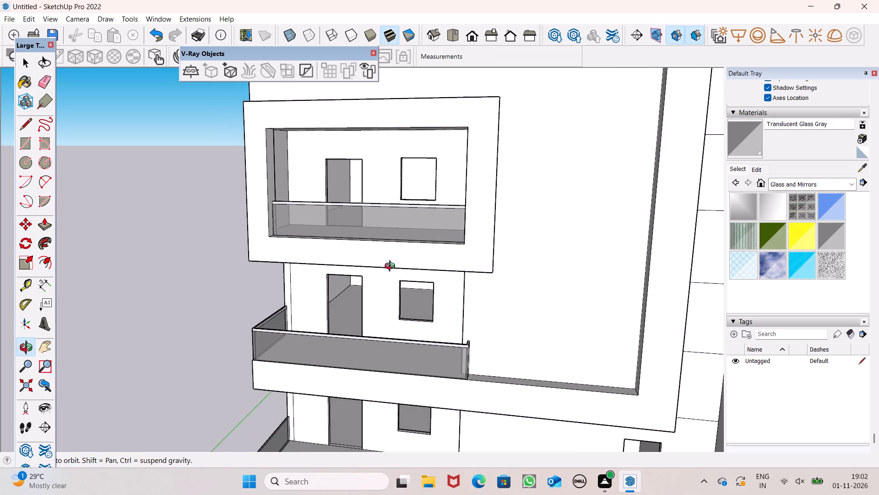
{"action": "middle_click_drag", "start_coordinate": [392, 267], "coordinate": [414, 282]}
{"action": "scroll", "coordinate": [426, 175], "scroll_direction": "down", "scroll_amount": 6}
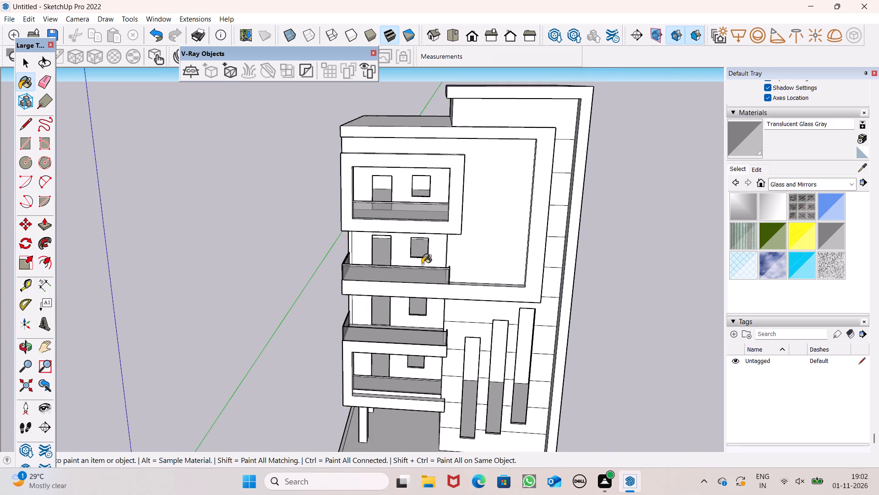
{"action": "scroll", "coordinate": [397, 330], "scroll_direction": "down", "scroll_amount": 2}
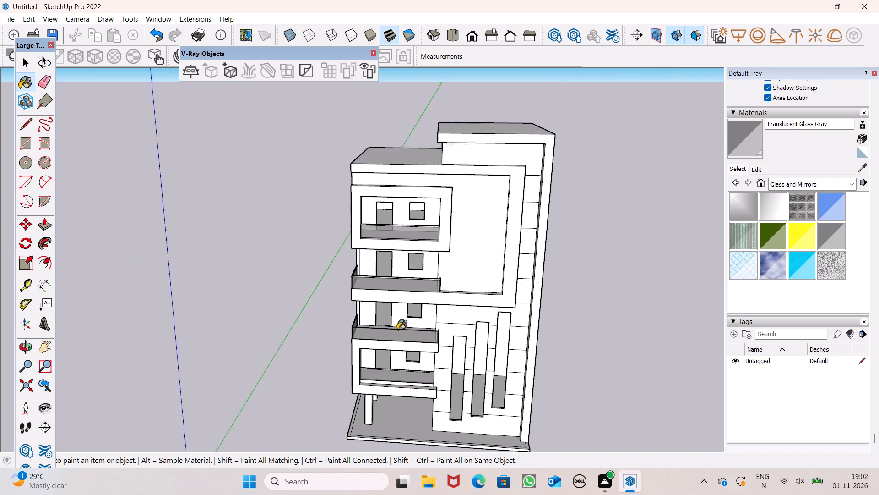
{"action": "scroll", "coordinate": [397, 330], "scroll_direction": "down", "scroll_amount": 3}
{"action": "middle_click_drag", "start_coordinate": [390, 380], "coordinate": [412, 359]}
{"action": "scroll", "coordinate": [399, 358], "scroll_direction": "up", "scroll_amount": 8}
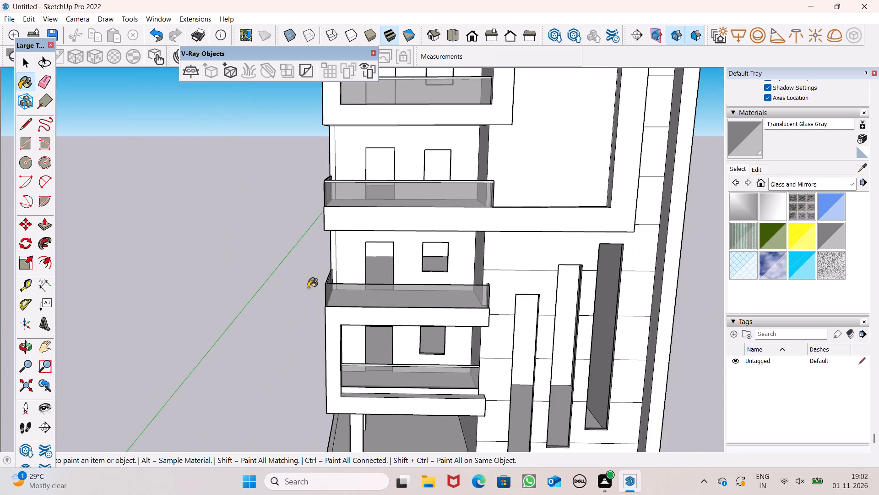
{"action": "scroll", "coordinate": [308, 286], "scroll_direction": "up", "scroll_amount": 9}
{"action": "middle_click_drag", "start_coordinate": [411, 225], "coordinate": [443, 317]}
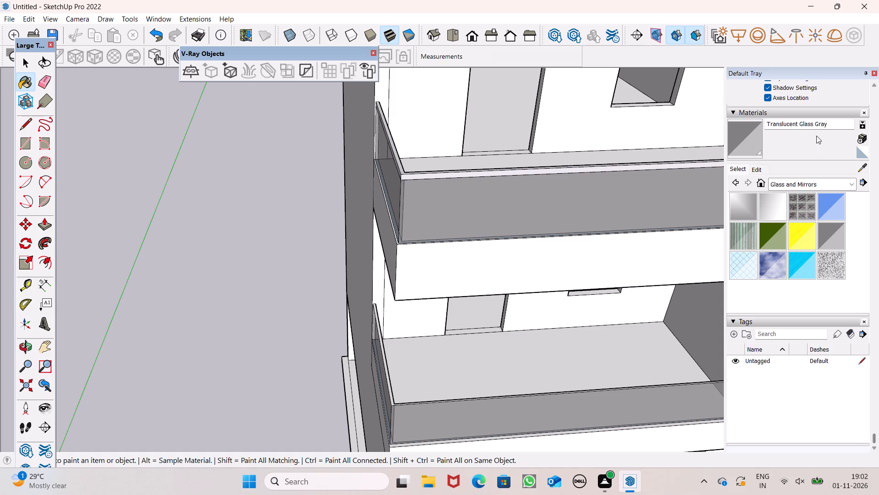
{"action": "left_click", "coordinate": [785, 181]}
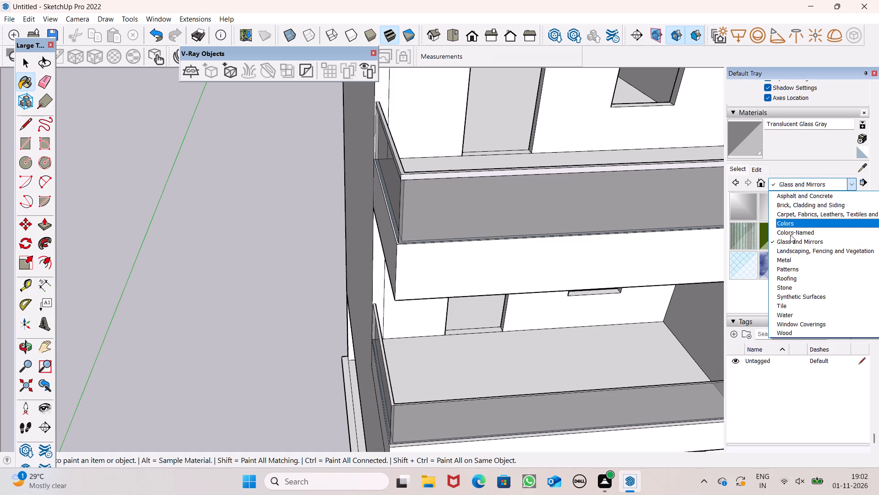
{"action": "left_click", "coordinate": [798, 260]}
{"action": "left_click", "coordinate": [826, 228]}
{"action": "scroll", "coordinate": [324, 281], "scroll_direction": "up", "scroll_amount": 7}
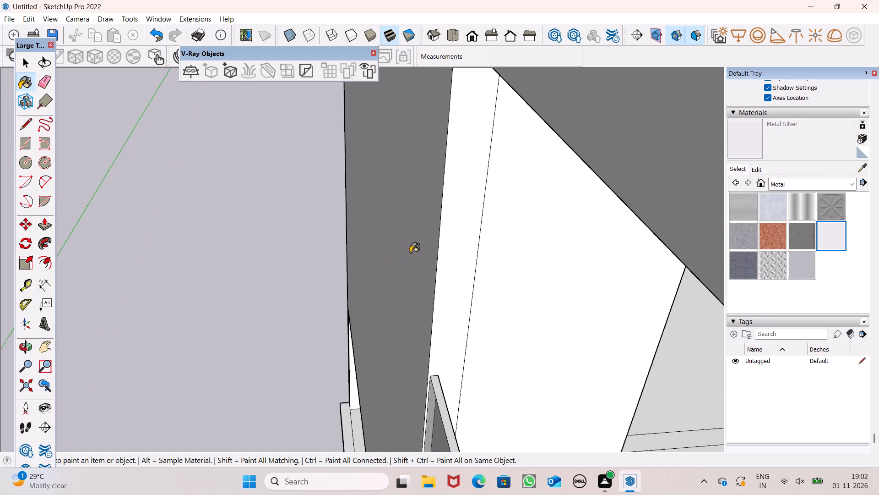
{"action": "scroll", "coordinate": [399, 249], "scroll_direction": "down", "scroll_amount": 6}
{"action": "scroll", "coordinate": [438, 210], "scroll_direction": "down", "scroll_amount": 7}
{"action": "scroll", "coordinate": [466, 387], "scroll_direction": "up", "scroll_amount": 8}
{"action": "scroll", "coordinate": [454, 307], "scroll_direction": "up", "scroll_amount": 8}
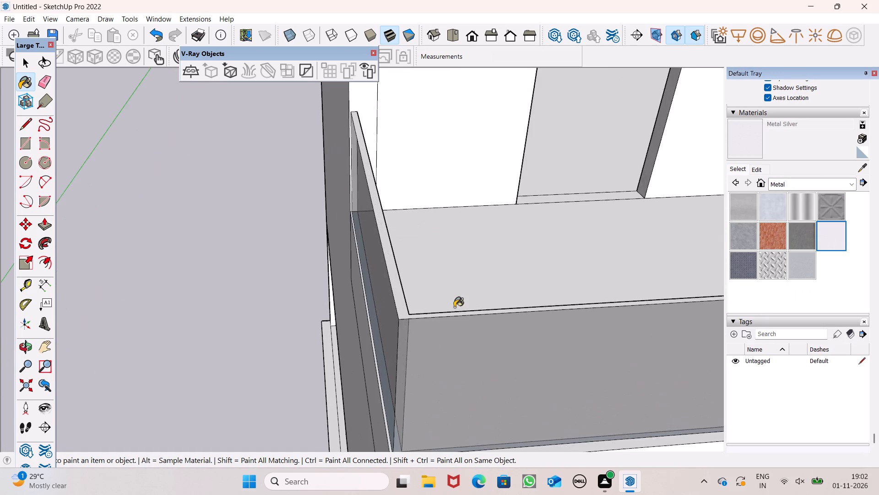
{"action": "scroll", "coordinate": [418, 354], "scroll_direction": "up", "scroll_amount": 7}
{"action": "left_click", "coordinate": [383, 293]}
Push/Pull the Metal Silver top face of the second balcony's parapet upward by 3" to form a cap.
{"action": "key", "text": "space"}
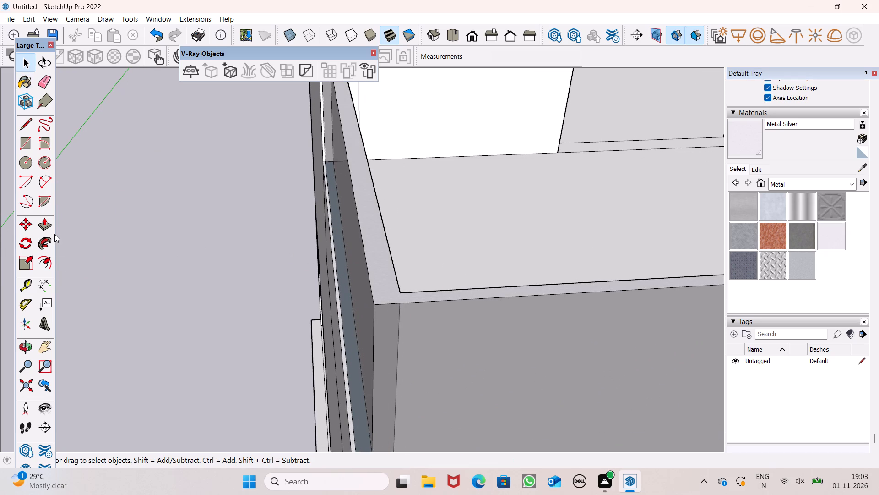
{"action": "left_click", "coordinate": [46, 221]}
{"action": "left_click_drag", "start_coordinate": [387, 295], "coordinate": [389, 238]}
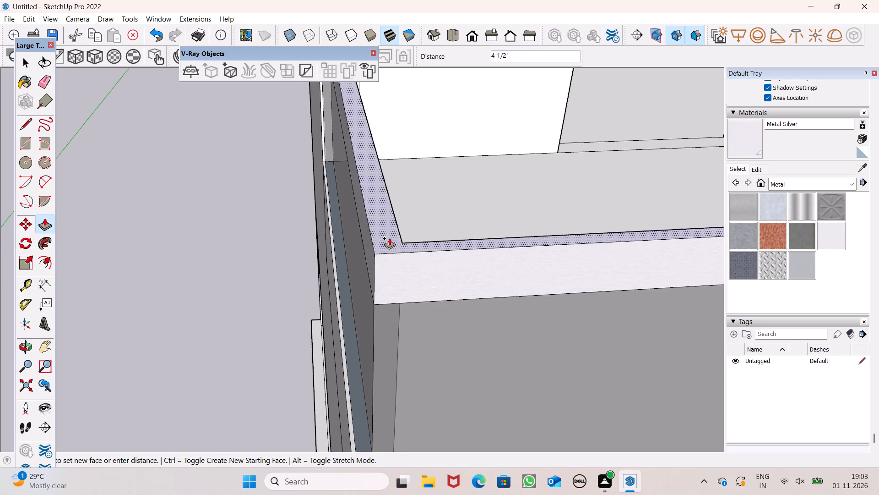
{"action": "left_click_drag", "start_coordinate": [389, 238], "coordinate": [396, 173]}
{"action": "key", "text": "3"}
{"action": "key", "text": "shift+quotedbl"}
{"action": "key", "text": "Return"}
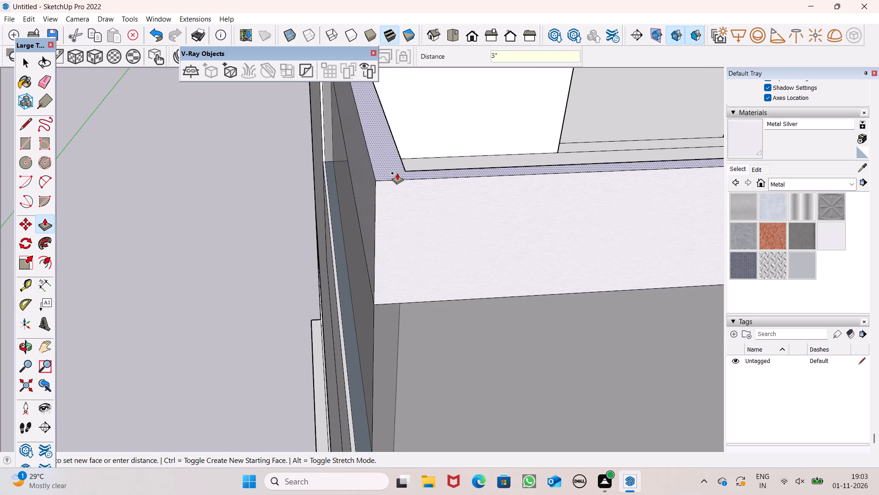
{"action": "key", "text": "space"}
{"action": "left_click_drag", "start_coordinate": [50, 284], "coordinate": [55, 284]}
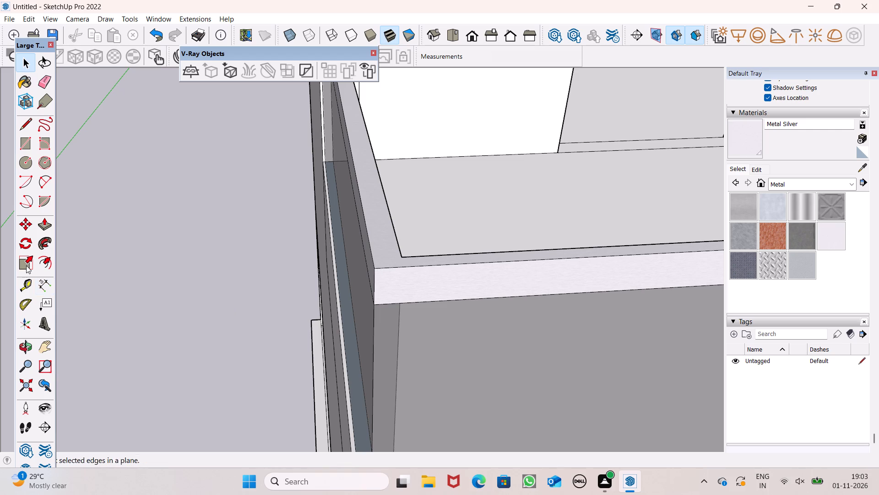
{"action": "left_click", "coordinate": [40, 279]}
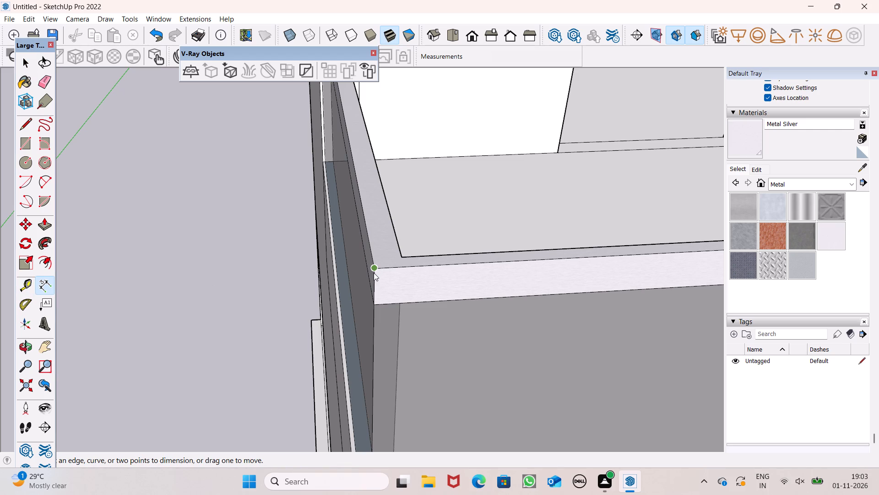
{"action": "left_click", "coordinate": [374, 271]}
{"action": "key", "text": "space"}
Examine the balconies, slotted wall and whole front of the building from several angles and distances.
{"action": "scroll", "coordinate": [191, 164], "scroll_direction": "down", "scroll_amount": 8}
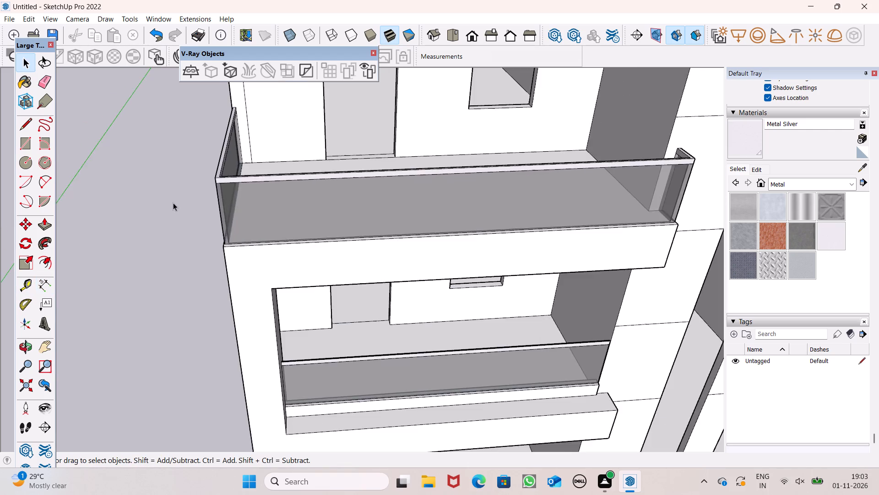
{"action": "scroll", "coordinate": [170, 194], "scroll_direction": "down", "scroll_amount": 3}
{"action": "middle_click_drag", "start_coordinate": [267, 271], "coordinate": [251, 178]}
{"action": "scroll", "coordinate": [252, 181], "scroll_direction": "up", "scroll_amount": 1}
{"action": "scroll", "coordinate": [244, 168], "scroll_direction": "down", "scroll_amount": 4}
{"action": "middle_click_drag", "start_coordinate": [370, 246], "coordinate": [325, 204]}
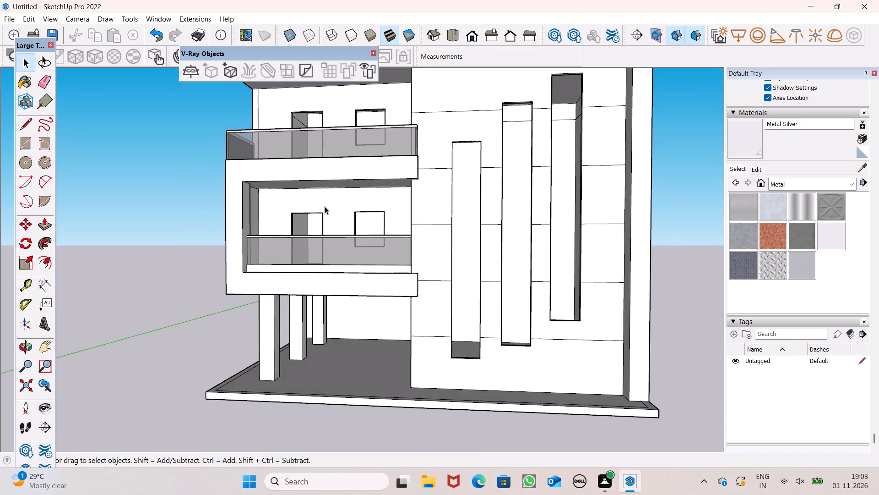
{"action": "scroll", "coordinate": [365, 233], "scroll_direction": "down", "scroll_amount": 4}
{"action": "middle_click_drag", "start_coordinate": [351, 328], "coordinate": [444, 374]}
{"action": "scroll", "coordinate": [223, 290], "scroll_direction": "down", "scroll_amount": 5}
{"action": "middle_click_drag", "start_coordinate": [280, 304], "coordinate": [179, 319]}
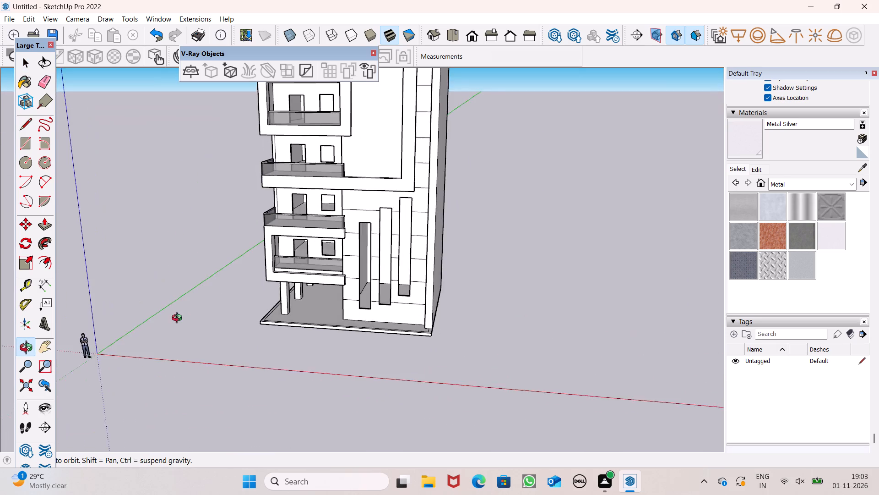
{"action": "middle_click_drag", "start_coordinate": [179, 319], "coordinate": [219, 425]}
{"action": "scroll", "coordinate": [153, 389], "scroll_direction": "down", "scroll_amount": 6}
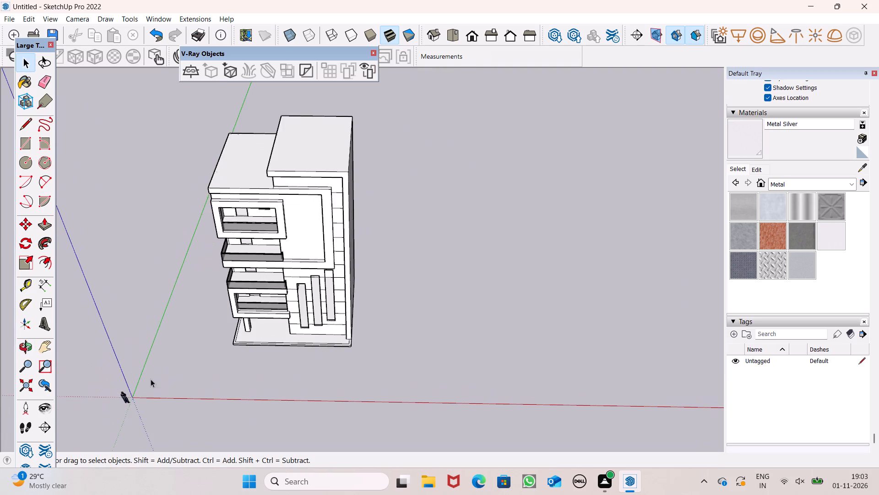
{"action": "scroll", "coordinate": [151, 382], "scroll_direction": "down", "scroll_amount": 3}
{"action": "scroll", "coordinate": [205, 248], "scroll_direction": "up", "scroll_amount": 7}
{"action": "scroll", "coordinate": [307, 254], "scroll_direction": "up", "scroll_amount": 1}
{"action": "middle_click_drag", "start_coordinate": [307, 254], "coordinate": [326, 156]}
{"action": "scroll", "coordinate": [326, 153], "scroll_direction": "up", "scroll_amount": 1}
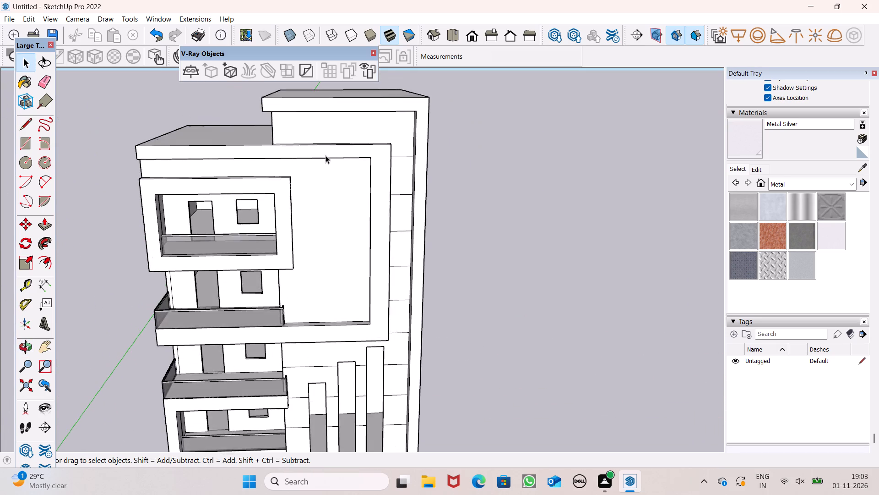
{"action": "scroll", "coordinate": [326, 161], "scroll_direction": "down", "scroll_amount": 1}
{"action": "middle_click_drag", "start_coordinate": [349, 215], "coordinate": [350, 193]}
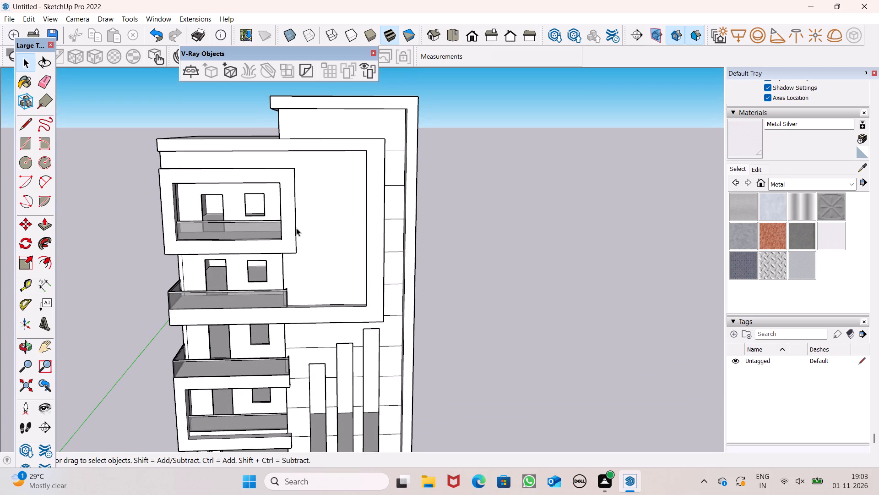
{"action": "scroll", "coordinate": [296, 233], "scroll_direction": "down", "scroll_amount": 4}
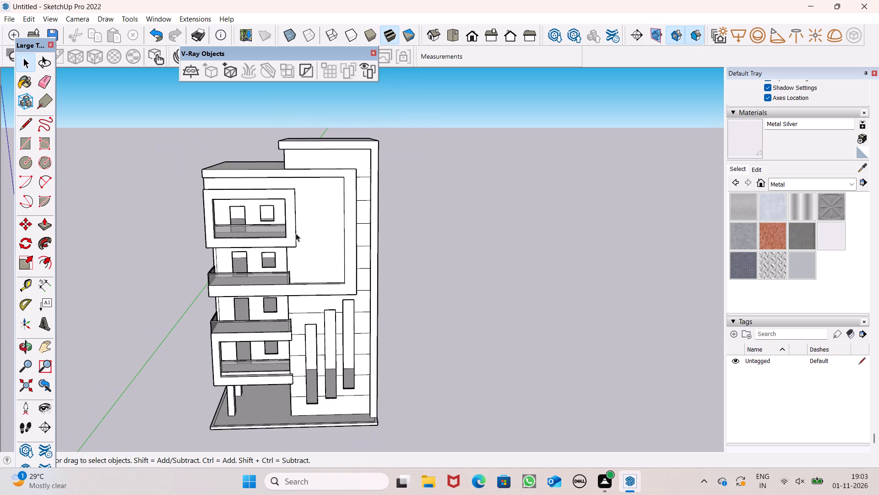
Draw a small rectangle about 4" by 3 1/2" at one end of the top framed balcony's ledge, in front of the glass panel.
{"action": "middle_click_drag", "start_coordinate": [286, 262], "coordinate": [298, 330]}
{"action": "scroll", "coordinate": [298, 330], "scroll_direction": "up", "scroll_amount": 1}
{"action": "scroll", "coordinate": [242, 286], "scroll_direction": "up", "scroll_amount": 1}
{"action": "scroll", "coordinate": [299, 222], "scroll_direction": "down", "scroll_amount": 2}
{"action": "scroll", "coordinate": [248, 238], "scroll_direction": "up", "scroll_amount": 5}
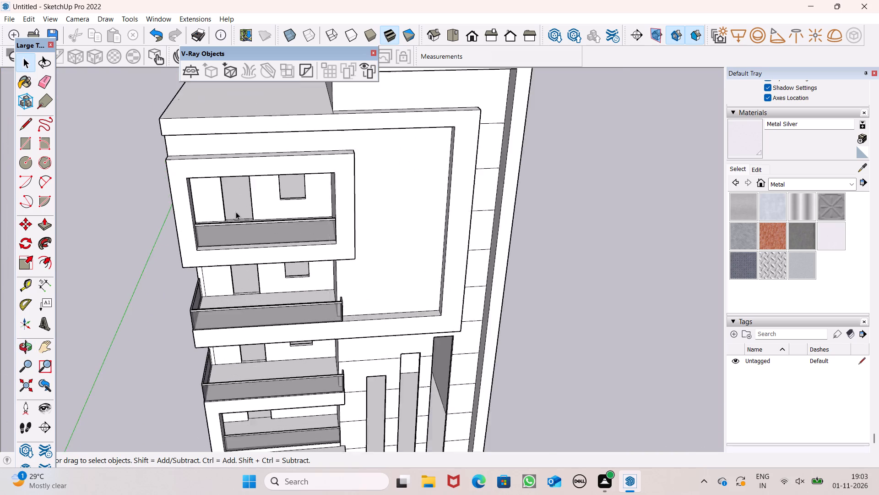
{"action": "scroll", "coordinate": [236, 212], "scroll_direction": "up", "scroll_amount": 3}
{"action": "middle_click_drag", "start_coordinate": [242, 281], "coordinate": [225, 335]}
{"action": "scroll", "coordinate": [194, 307], "scroll_direction": "up", "scroll_amount": 9}
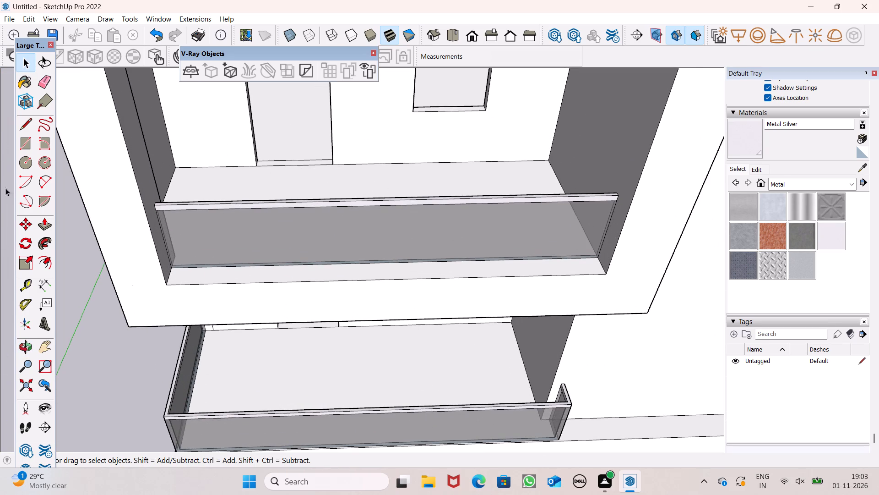
{"action": "left_click", "coordinate": [27, 147]}
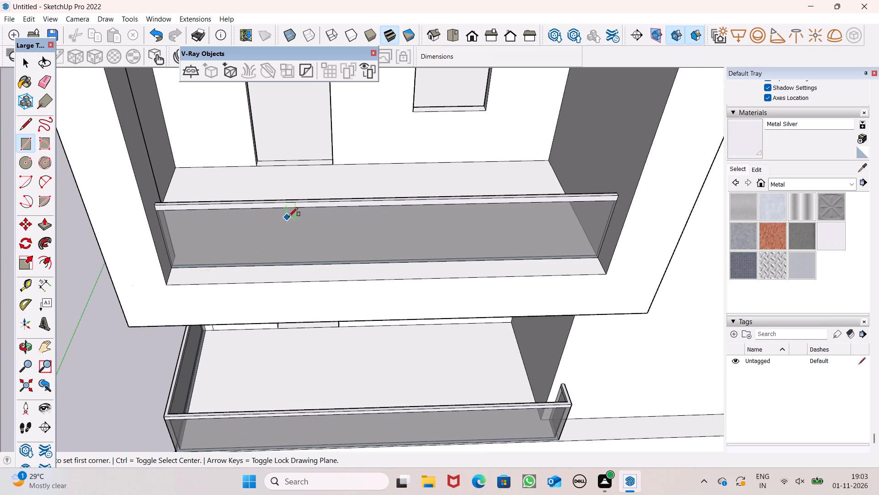
{"action": "scroll", "coordinate": [289, 216], "scroll_direction": "down", "scroll_amount": 2}
{"action": "middle_click_drag", "start_coordinate": [300, 281], "coordinate": [293, 304]}
{"action": "scroll", "coordinate": [265, 302], "scroll_direction": "up", "scroll_amount": 8}
{"action": "scroll", "coordinate": [158, 277], "scroll_direction": "up", "scroll_amount": 1}
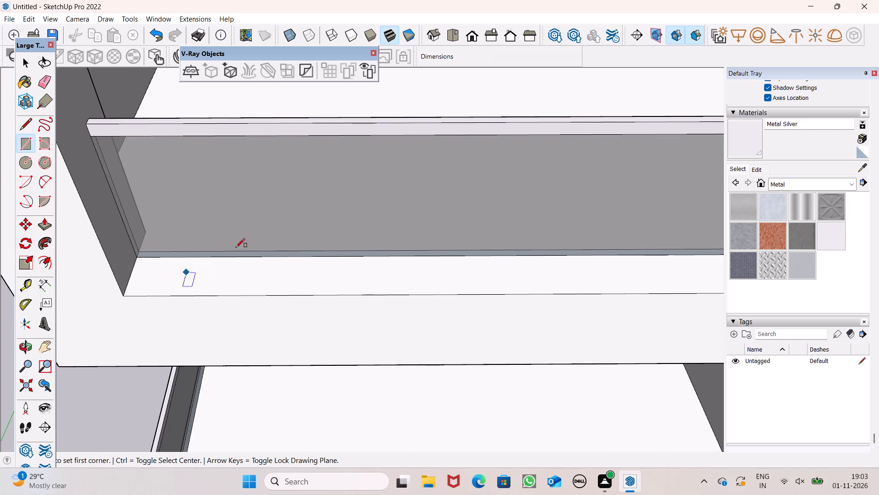
{"action": "scroll", "coordinate": [272, 180], "scroll_direction": "down", "scroll_amount": 4}
{"action": "middle_click_drag", "start_coordinate": [268, 257], "coordinate": [257, 313]}
{"action": "scroll", "coordinate": [351, 166], "scroll_direction": "down", "scroll_amount": 3}
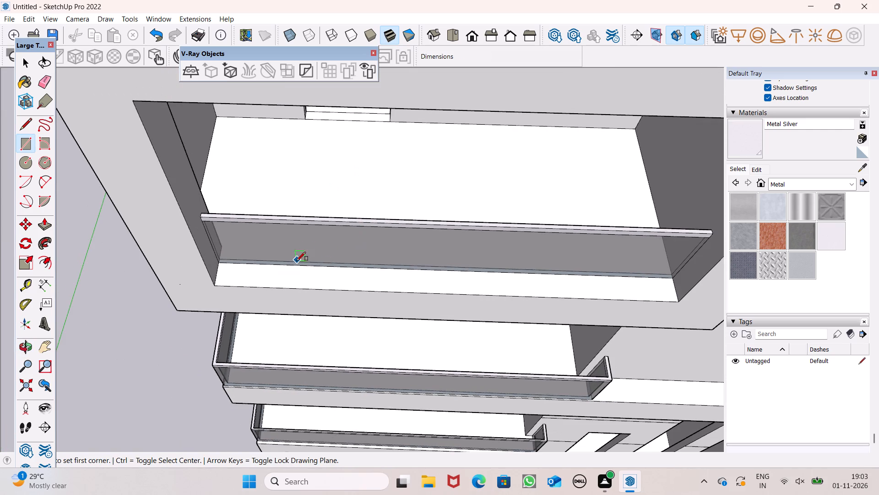
{"action": "scroll", "coordinate": [244, 271], "scroll_direction": "up", "scroll_amount": 13}
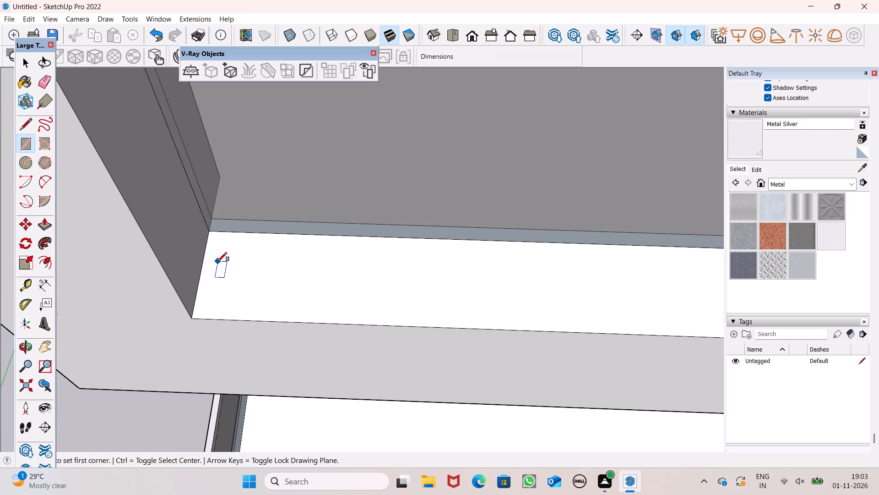
{"action": "left_click", "coordinate": [218, 258]}
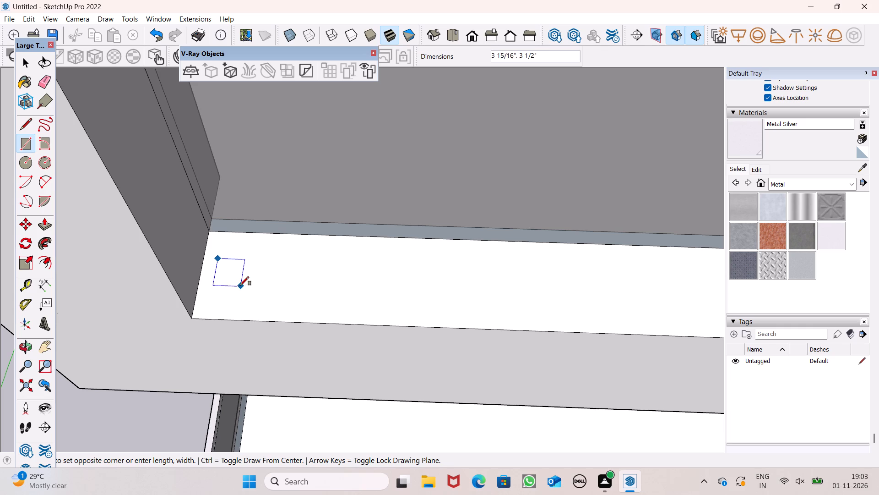
{"action": "left_click", "coordinate": [239, 285]}
Copy the small rectangle along the top framed balcony's ledge at about 6 7/16" spacing and repeat the copy five times.
{"action": "scroll", "coordinate": [201, 239], "scroll_direction": "down", "scroll_amount": 14}
{"action": "middle_click_drag", "start_coordinate": [304, 278], "coordinate": [297, 244]}
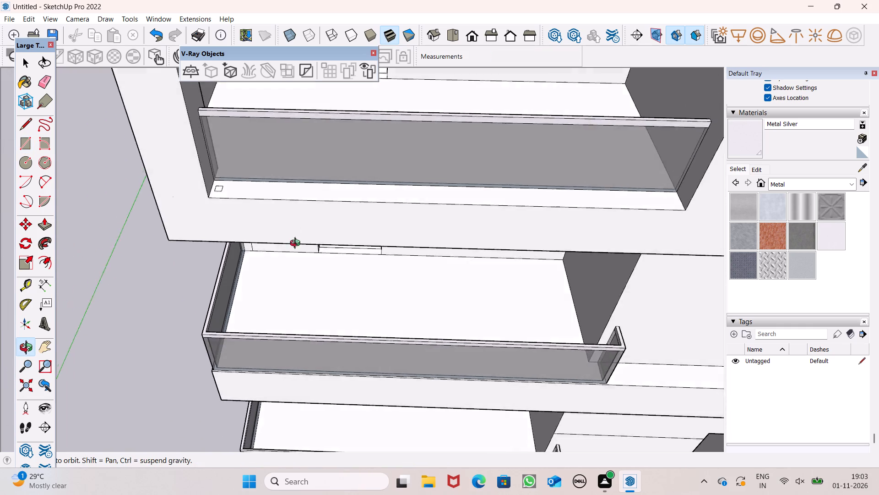
{"action": "middle_click_drag", "start_coordinate": [297, 244], "coordinate": [277, 307]}
{"action": "key", "text": "space"}
{"action": "scroll", "coordinate": [189, 274], "scroll_direction": "up", "scroll_amount": 8}
{"action": "middle_click_drag", "start_coordinate": [239, 311], "coordinate": [249, 315]}
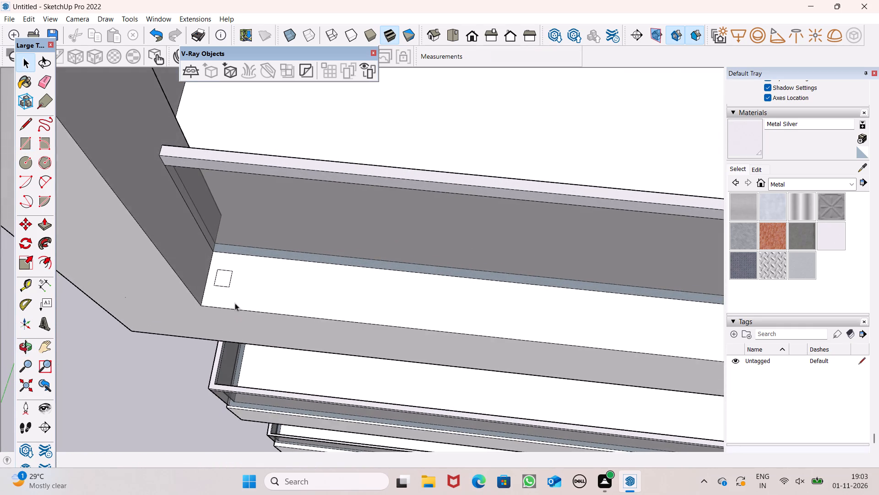
{"action": "scroll", "coordinate": [235, 303], "scroll_direction": "up", "scroll_amount": 5}
{"action": "double_click", "coordinate": [215, 267]}
{"action": "key", "text": "m"}
{"action": "key", "text": "Return"}
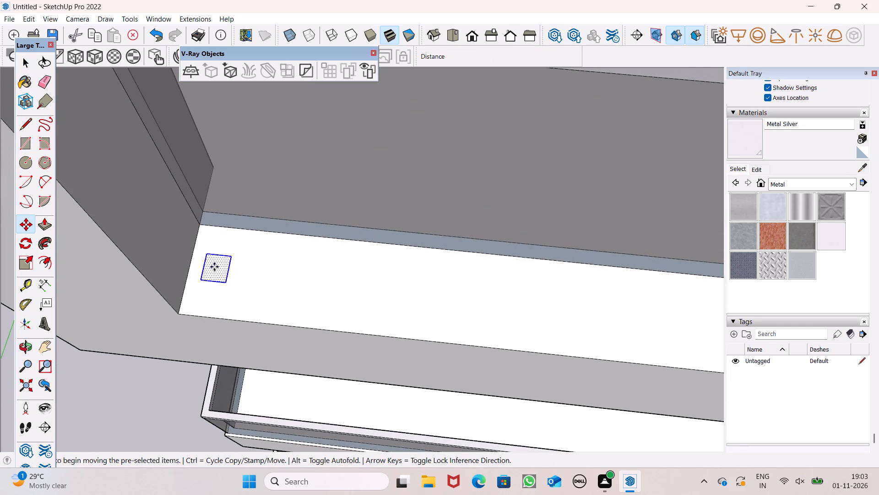
{"action": "left_click_drag", "start_coordinate": [223, 284], "coordinate": [239, 286]}
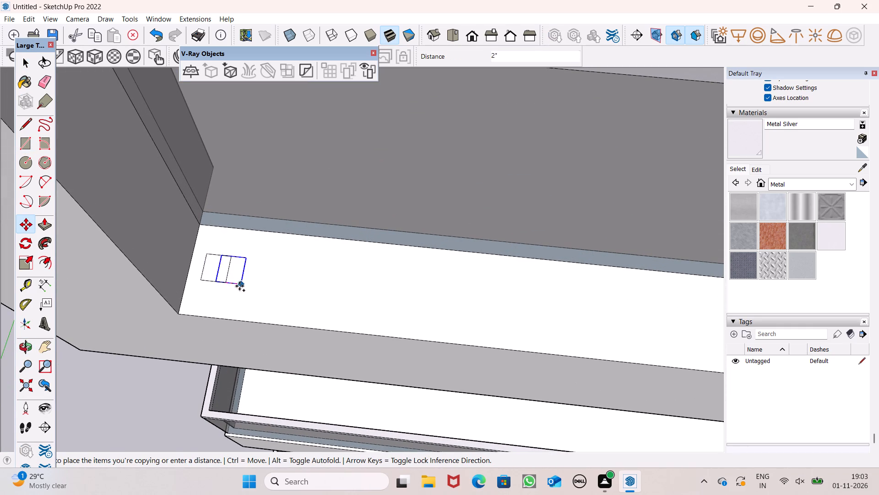
{"action": "left_click_drag", "start_coordinate": [239, 286], "coordinate": [274, 290]}
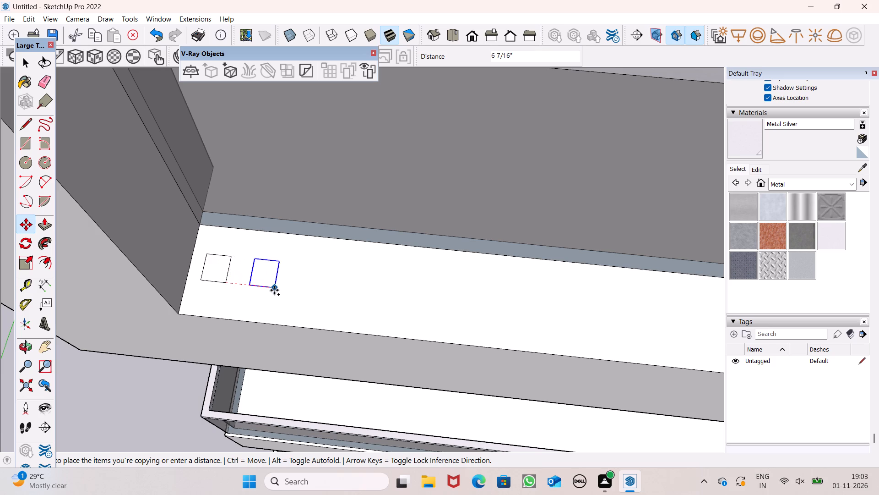
{"action": "left_click_drag", "start_coordinate": [274, 290], "coordinate": [274, 290]}
{"action": "key", "text": "shift+asterisk"}
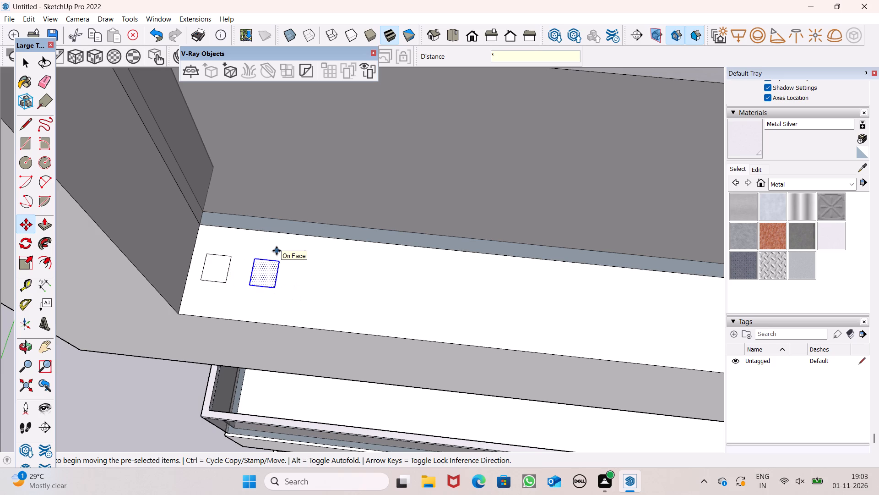
{"action": "key", "text": "5"}
{"action": "key", "text": "Return"}
{"action": "key", "text": "space"}
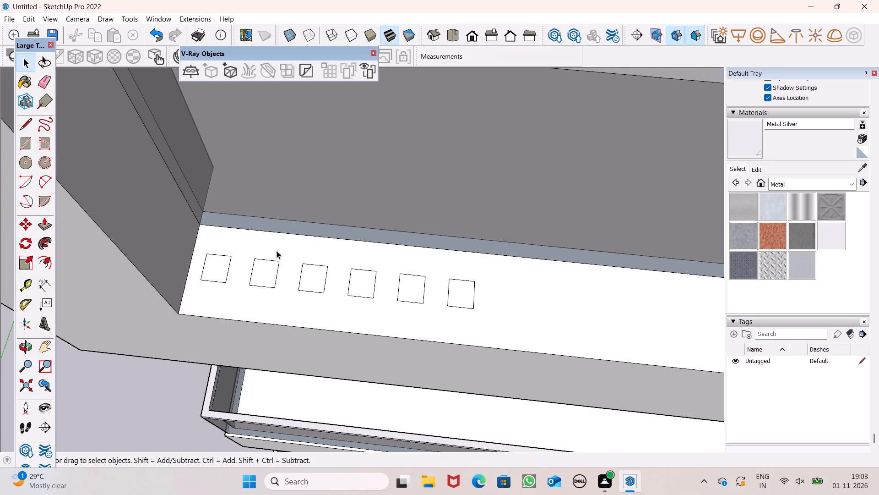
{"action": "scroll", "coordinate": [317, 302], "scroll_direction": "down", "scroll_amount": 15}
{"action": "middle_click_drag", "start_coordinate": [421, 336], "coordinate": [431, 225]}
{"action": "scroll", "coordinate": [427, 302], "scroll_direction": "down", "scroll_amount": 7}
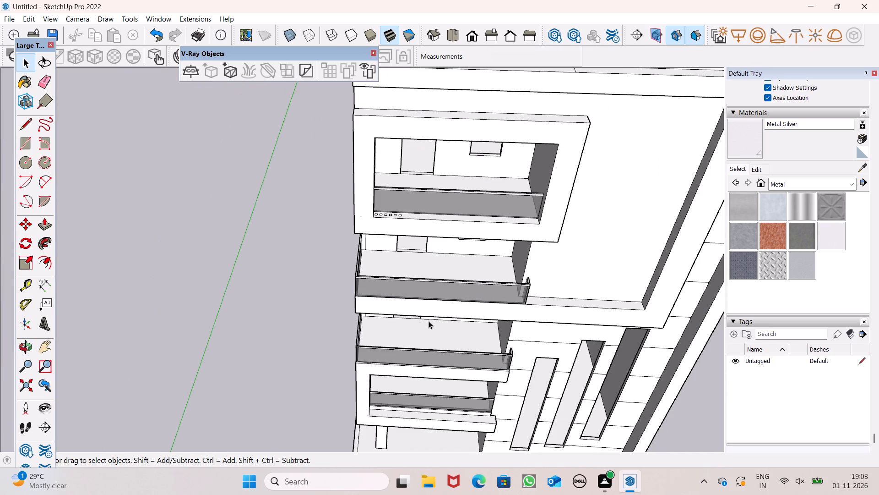
Choose the 0119_RosyBrown color from the Colors-Named material collection for painting.
{"action": "scroll", "coordinate": [441, 258], "scroll_direction": "down", "scroll_amount": 4}
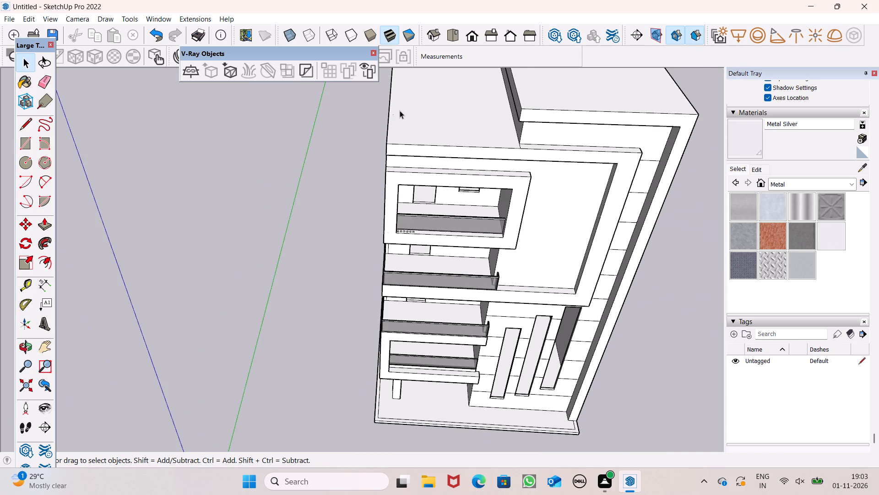
{"action": "scroll", "coordinate": [400, 110], "scroll_direction": "up", "scroll_amount": 8}
{"action": "scroll", "coordinate": [303, 209], "scroll_direction": "down", "scroll_amount": 2}
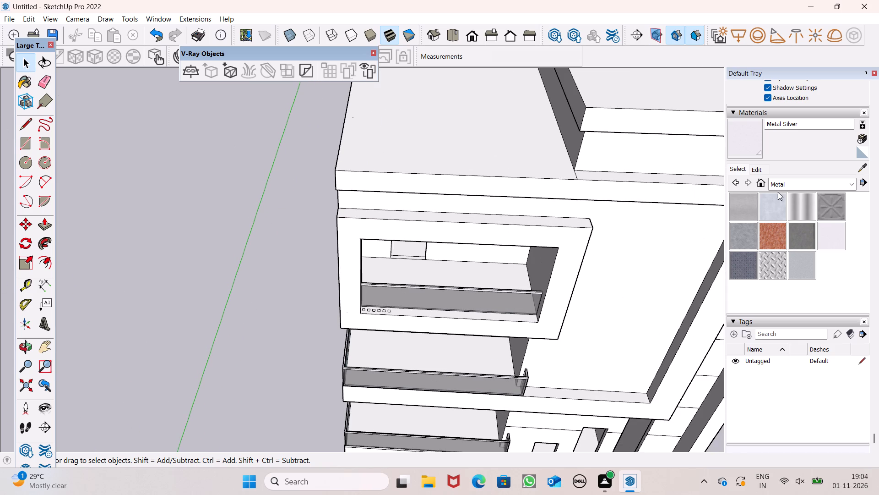
{"action": "left_click", "coordinate": [802, 181]}
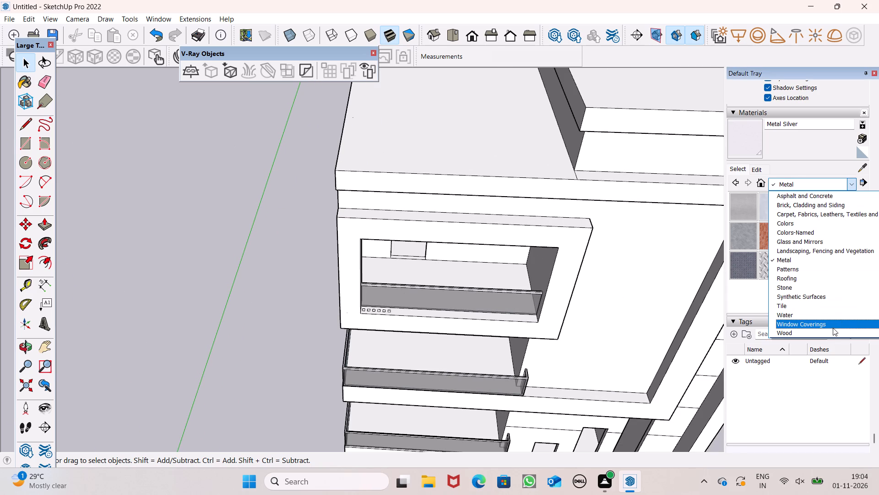
{"action": "left_click", "coordinate": [829, 333]}
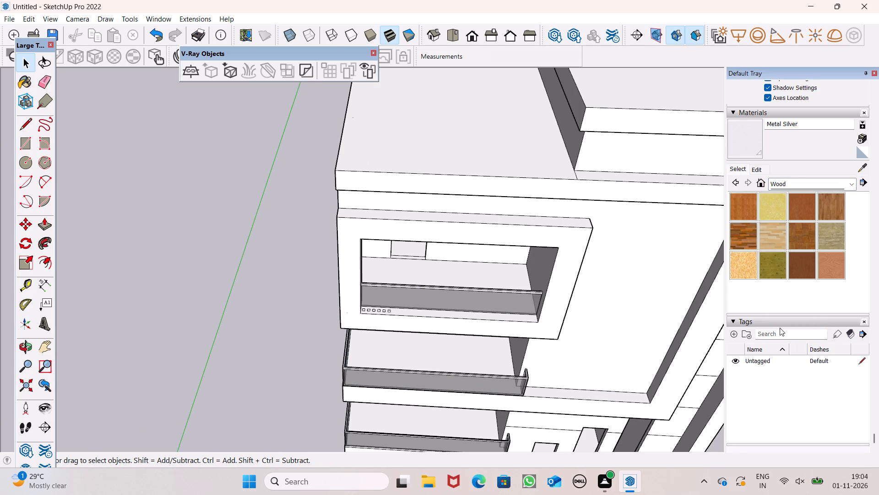
{"action": "left_click", "coordinate": [798, 178]}
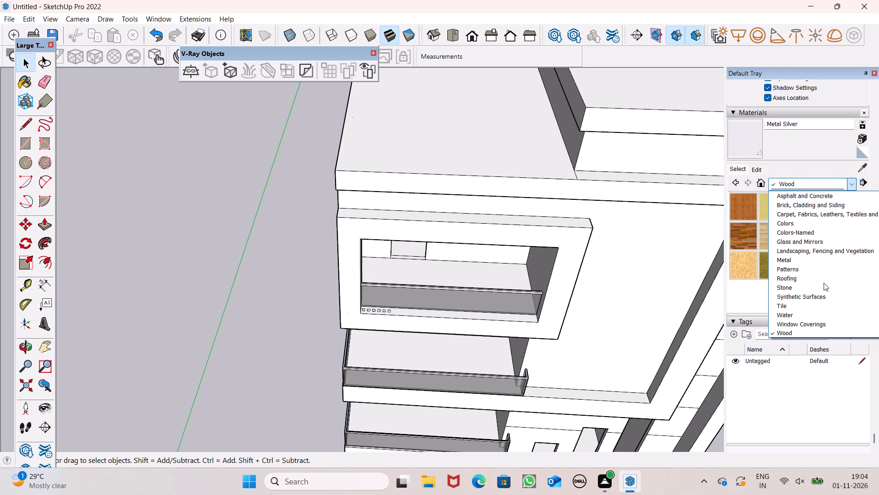
{"action": "left_click", "coordinate": [821, 243]}
{"action": "left_click", "coordinate": [803, 180]}
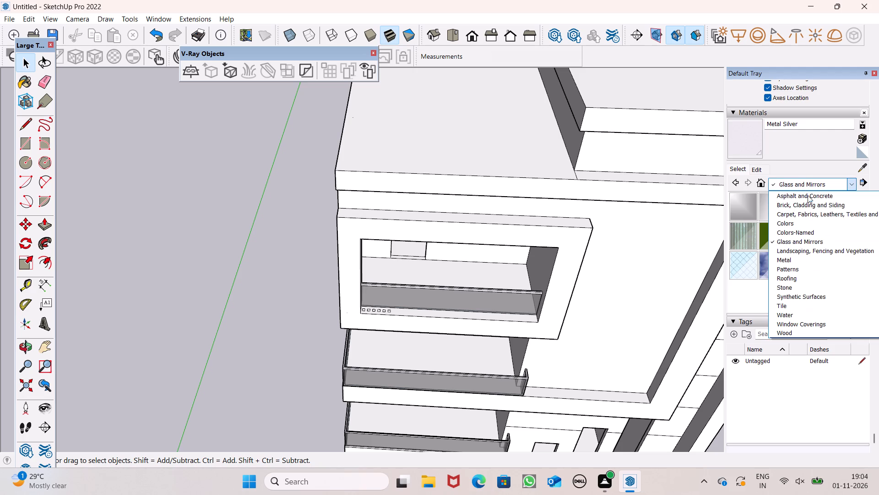
{"action": "left_click", "coordinate": [819, 234]}
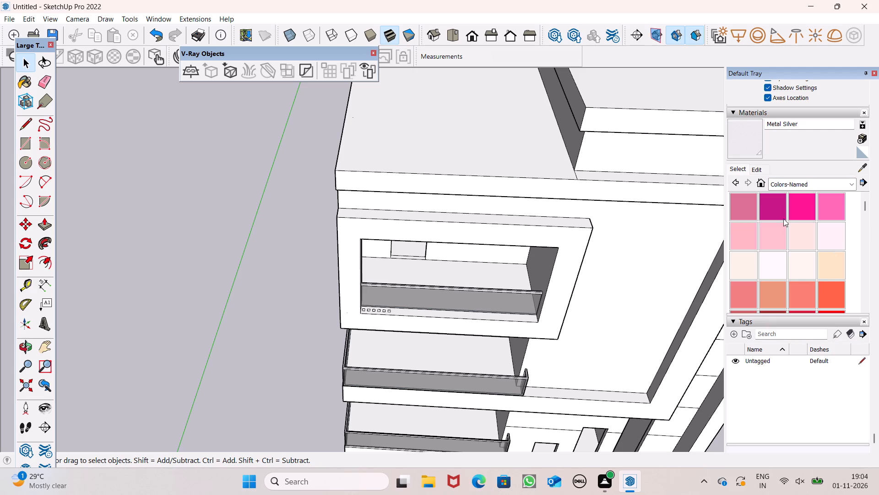
{"action": "scroll", "coordinate": [783, 220], "scroll_direction": "down", "scroll_amount": 5}
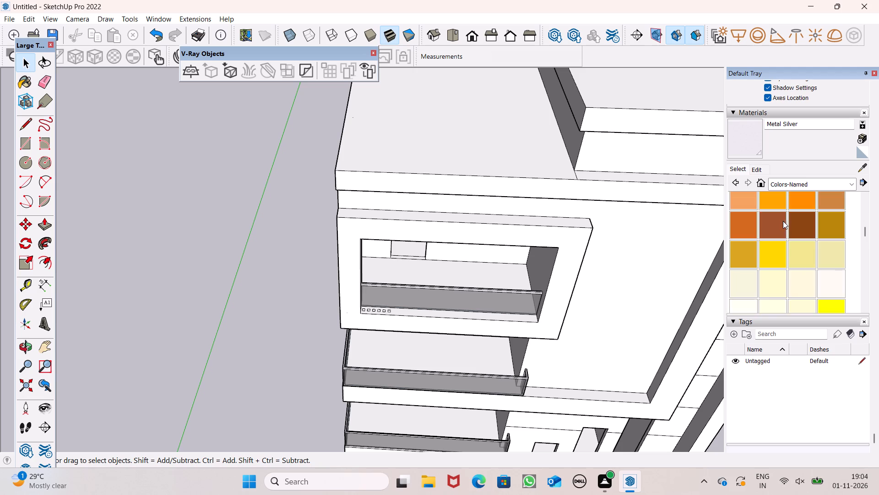
{"action": "scroll", "coordinate": [783, 221], "scroll_direction": "down", "scroll_amount": 4}
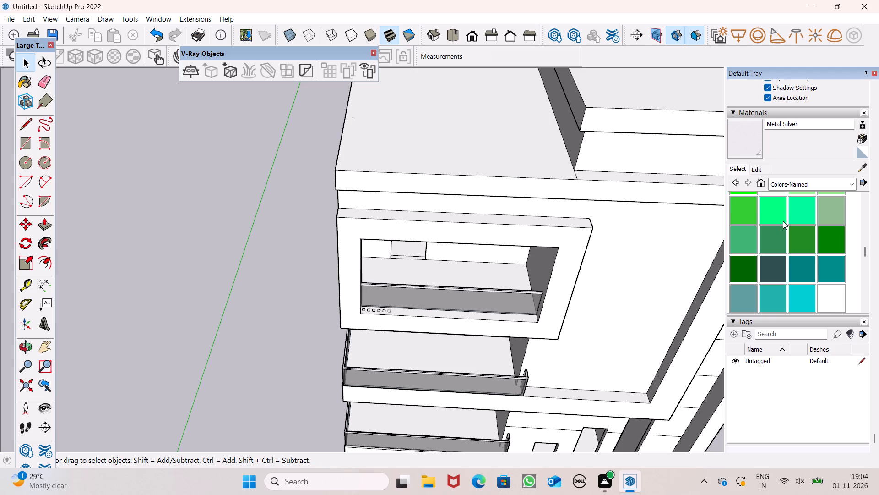
{"action": "scroll", "coordinate": [783, 221], "scroll_direction": "down", "scroll_amount": 6}
{"action": "left_click", "coordinate": [794, 239]}
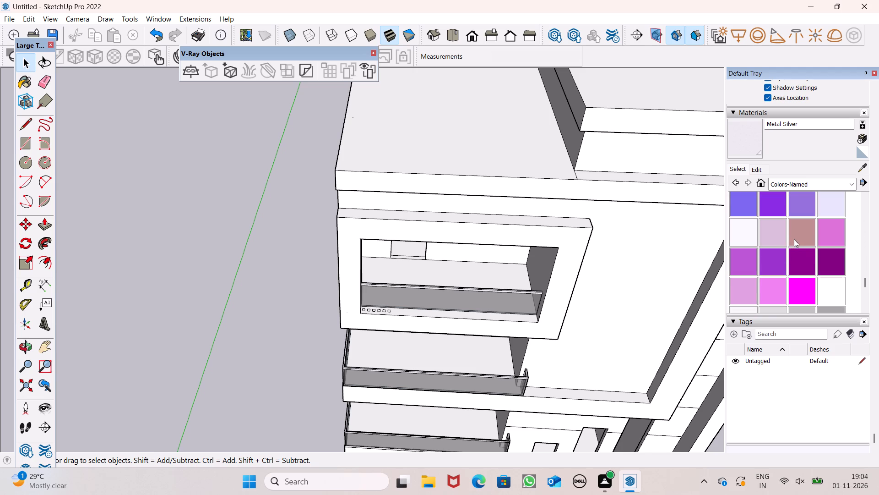
Paint the six small rectangles on the top framed balcony's ledge with 0119_RosyBrown.
{"action": "scroll", "coordinate": [296, 321], "scroll_direction": "up", "scroll_amount": 8}
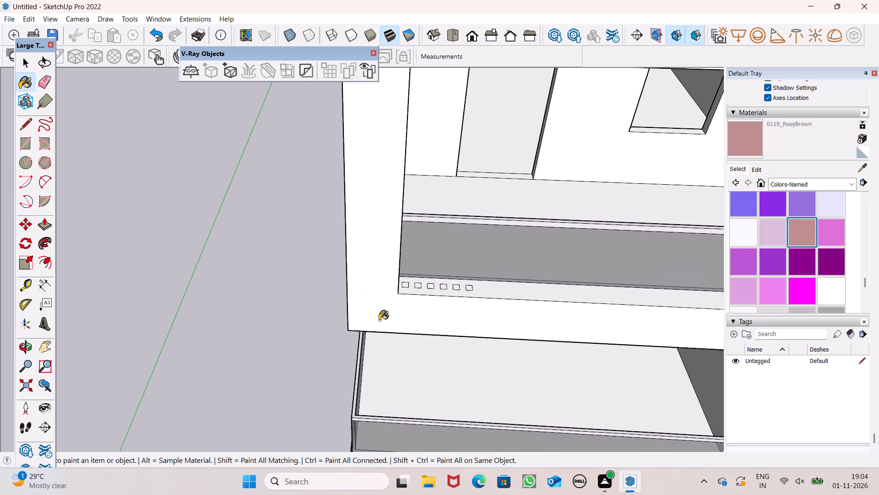
{"action": "scroll", "coordinate": [420, 290], "scroll_direction": "up", "scroll_amount": 8}
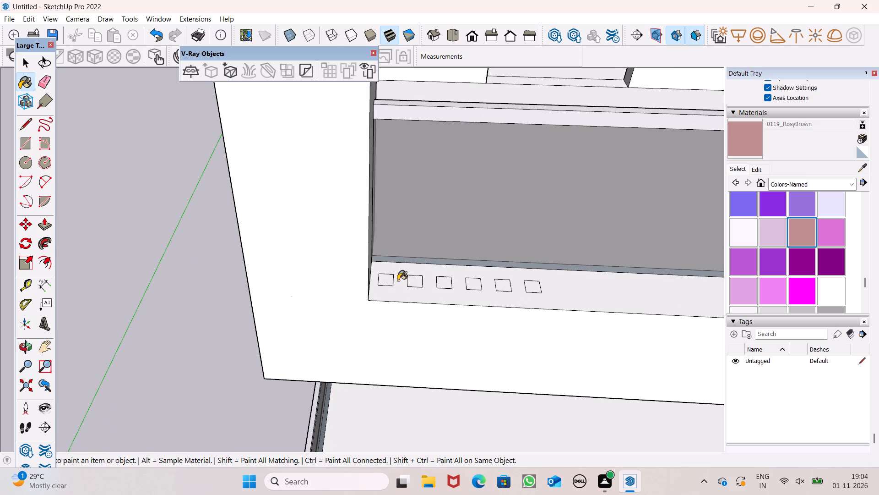
{"action": "middle_click_drag", "start_coordinate": [398, 280], "coordinate": [399, 318]}
{"action": "scroll", "coordinate": [401, 319], "scroll_direction": "up", "scroll_amount": 7}
{"action": "left_click", "coordinate": [376, 306]}
{"action": "left_click", "coordinate": [438, 297]}
{"action": "scroll", "coordinate": [305, 286], "scroll_direction": "down", "scroll_amount": 2}
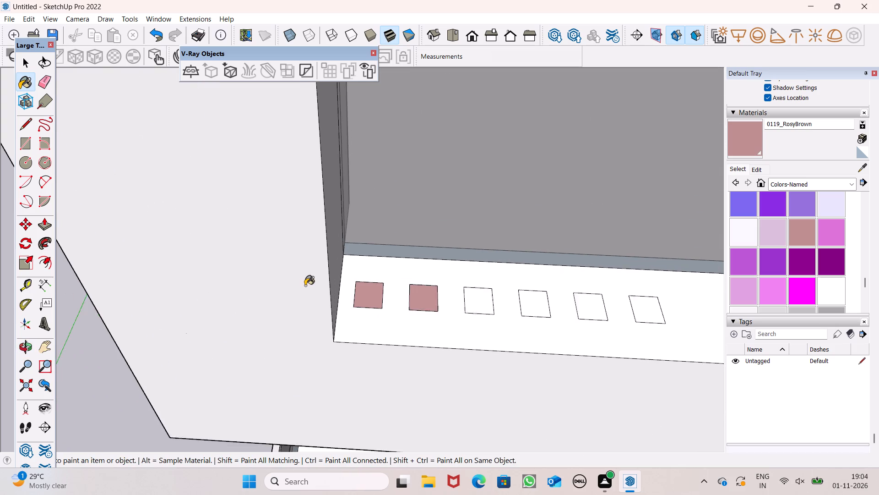
{"action": "scroll", "coordinate": [305, 286], "scroll_direction": "down", "scroll_amount": 2}
{"action": "scroll", "coordinate": [440, 285], "scroll_direction": "up", "scroll_amount": 4}
{"action": "left_click", "coordinate": [436, 296]}
{"action": "left_click", "coordinate": [508, 306]}
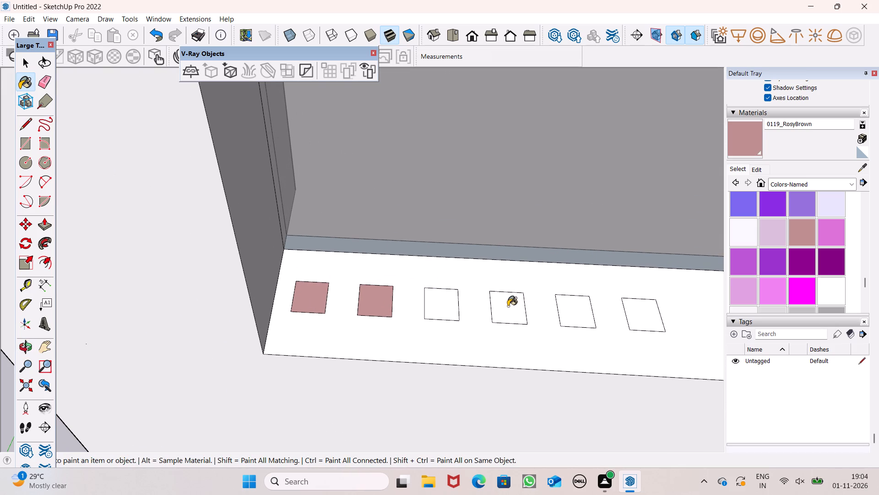
{"action": "left_click", "coordinate": [584, 317]}
{"action": "left_click", "coordinate": [638, 313]}
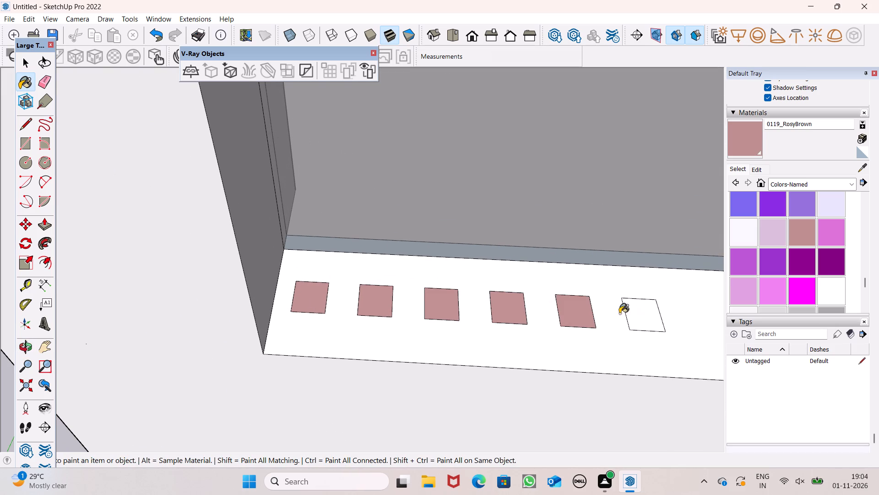
{"action": "scroll", "coordinate": [418, 347], "scroll_direction": "down", "scroll_amount": 4}
{"action": "key", "text": "space"}
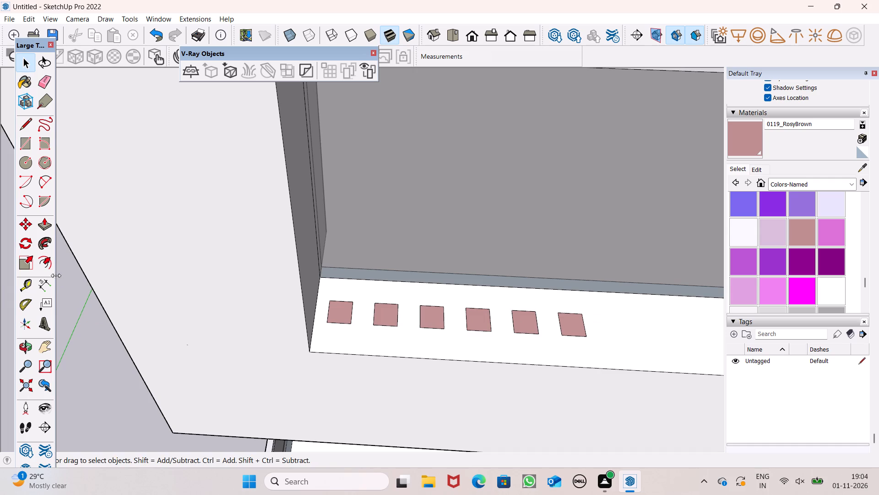
Push/Pull the first three RosyBrown rectangles on the top framed balcony's ledge upward by 10' to meet the frame above.
{"action": "left_click", "coordinate": [43, 231]}
{"action": "scroll", "coordinate": [260, 317], "scroll_direction": "down", "scroll_amount": 6}
{"action": "middle_click_drag", "start_coordinate": [353, 357], "coordinate": [378, 392]}
{"action": "scroll", "coordinate": [333, 378], "scroll_direction": "down", "scroll_amount": 3}
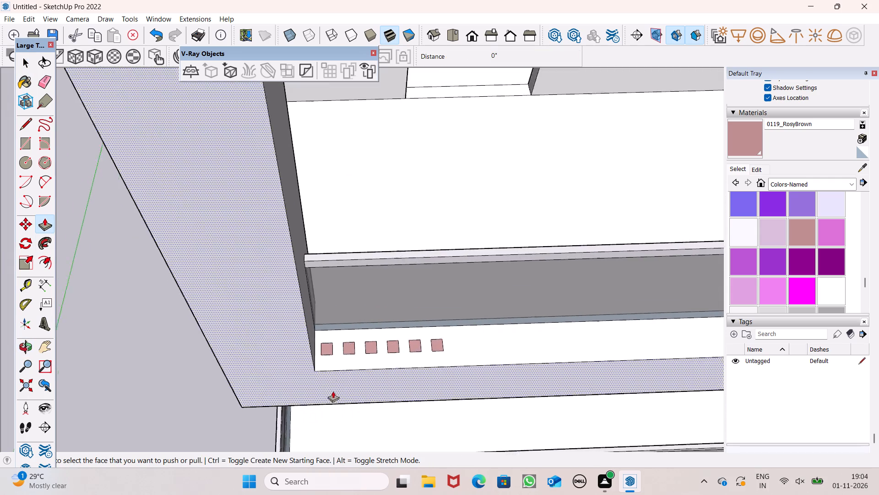
{"action": "scroll", "coordinate": [333, 391], "scroll_direction": "down", "scroll_amount": 3}
{"action": "scroll", "coordinate": [315, 335], "scroll_direction": "down", "scroll_amount": 7}
{"action": "scroll", "coordinate": [323, 348], "scroll_direction": "up", "scroll_amount": 4}
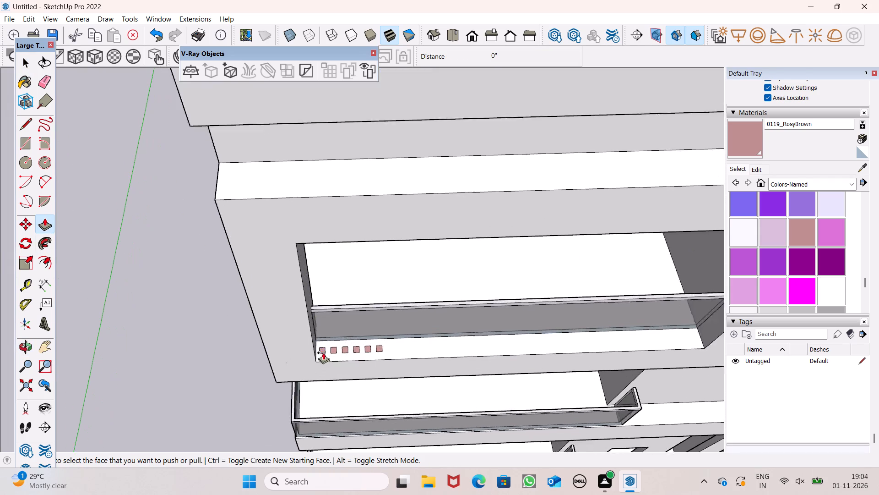
{"action": "scroll", "coordinate": [323, 352], "scroll_direction": "up", "scroll_amount": 1}
{"action": "left_click_drag", "start_coordinate": [321, 350], "coordinate": [364, 198]}
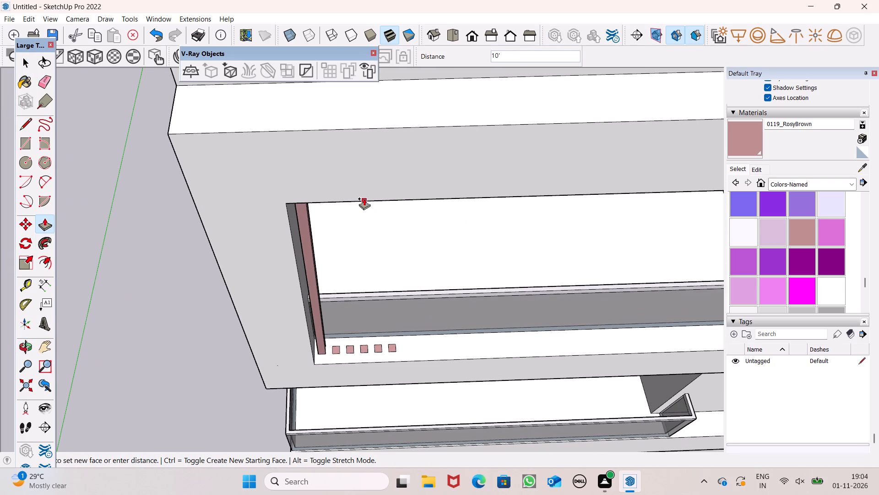
{"action": "left_click_drag", "start_coordinate": [364, 198], "coordinate": [400, 199]}
{"action": "left_click_drag", "start_coordinate": [334, 350], "coordinate": [351, 202]}
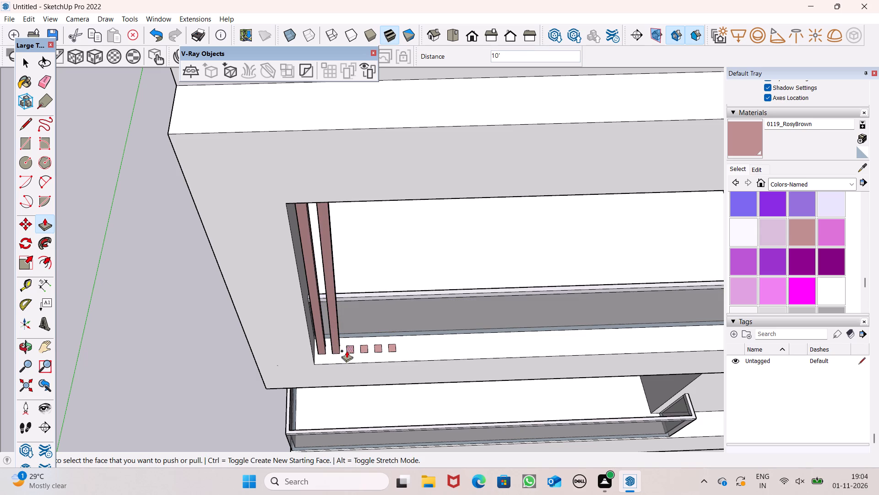
{"action": "left_click_drag", "start_coordinate": [348, 349], "coordinate": [368, 199]}
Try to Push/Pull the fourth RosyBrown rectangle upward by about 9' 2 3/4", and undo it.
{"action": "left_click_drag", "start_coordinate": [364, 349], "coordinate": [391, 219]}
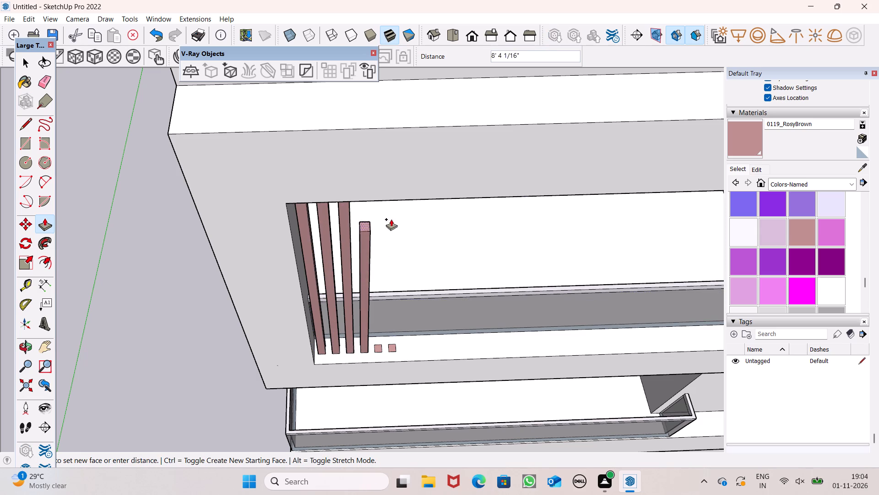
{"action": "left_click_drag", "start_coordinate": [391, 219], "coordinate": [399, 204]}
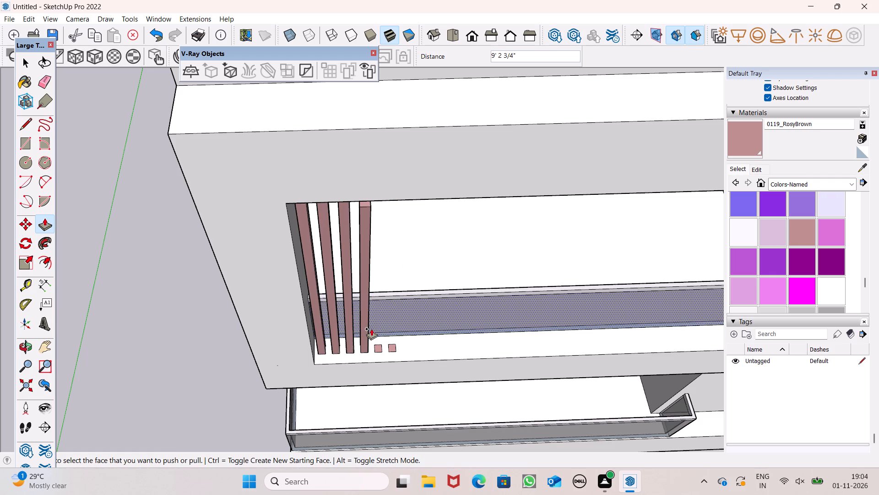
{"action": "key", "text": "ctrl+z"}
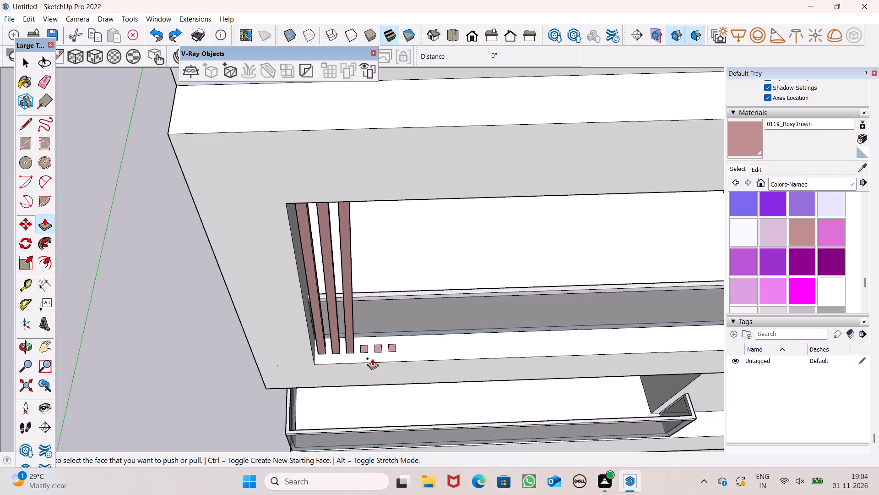
Push/Pull the remaining three RosyBrown rectangles upward by 10' to complete the row of vertical slats in the top framed balcony.
{"action": "left_click_drag", "start_coordinate": [365, 347], "coordinate": [384, 201]}
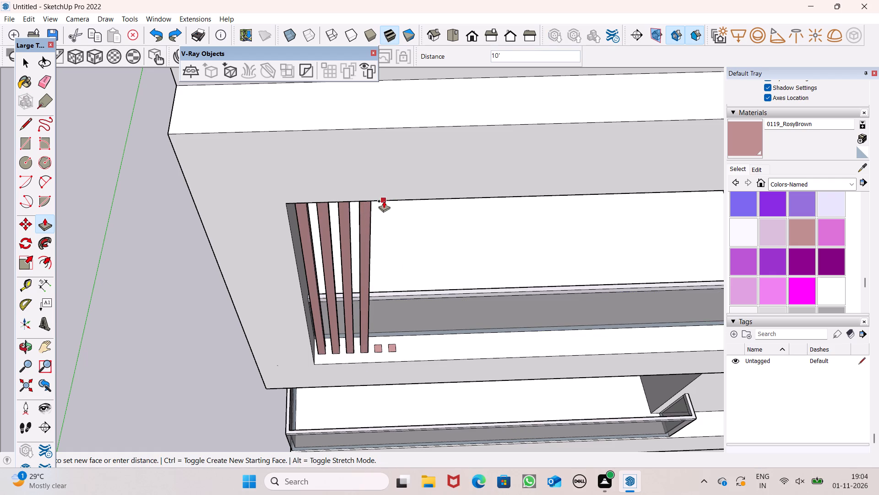
{"action": "left_click_drag", "start_coordinate": [384, 201], "coordinate": [385, 201]}
{"action": "left_click_drag", "start_coordinate": [378, 349], "coordinate": [398, 221]}
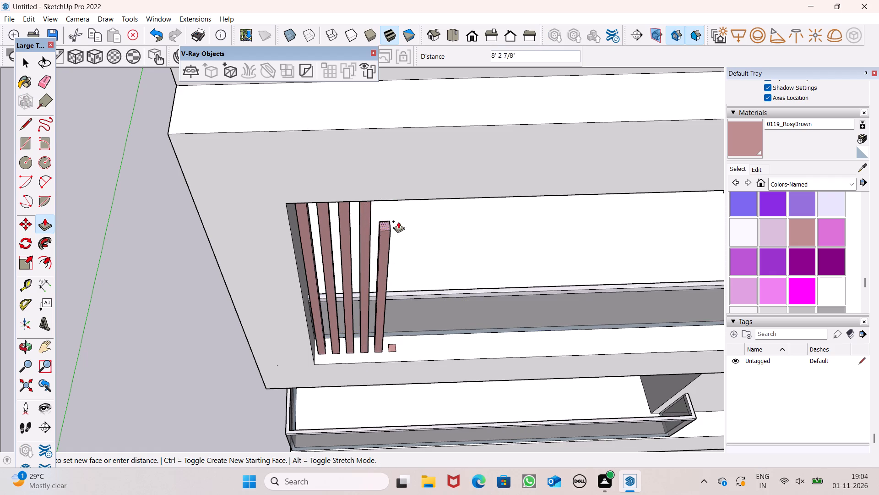
{"action": "left_click_drag", "start_coordinate": [398, 221], "coordinate": [402, 199]}
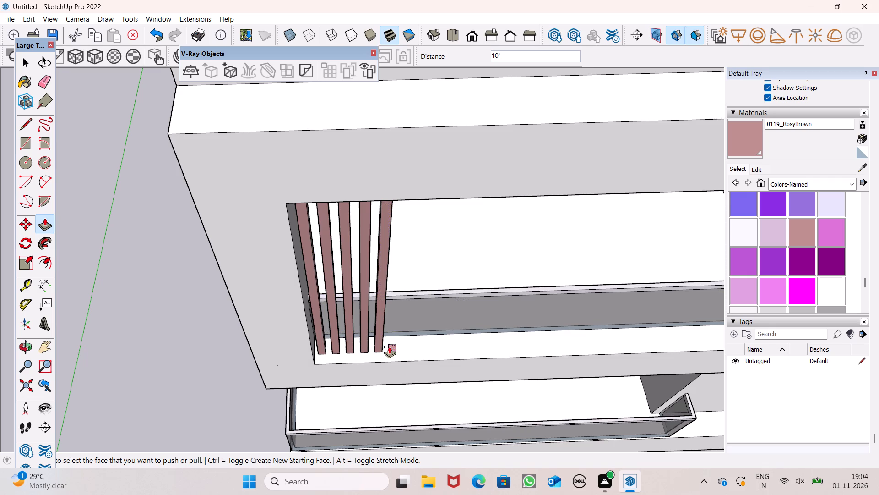
{"action": "left_click_drag", "start_coordinate": [390, 346], "coordinate": [419, 198]}
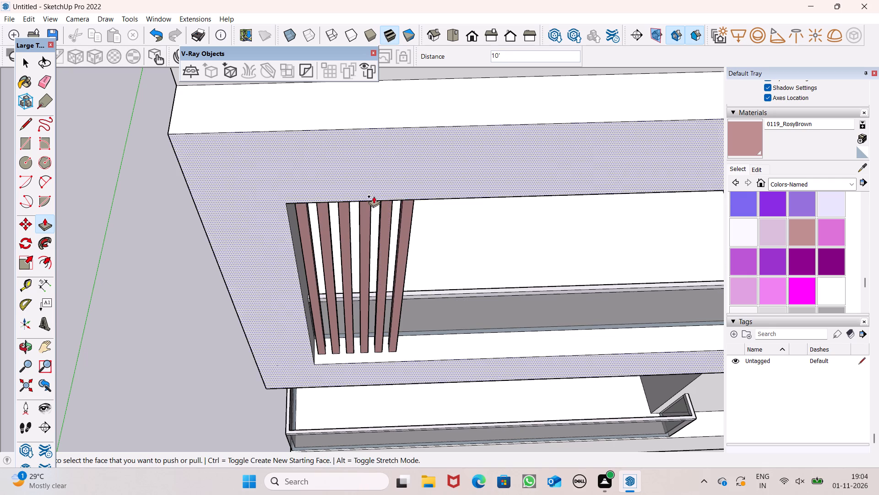
Examine the slatted top balcony and the building's whole front from several angles and distances.
{"action": "scroll", "coordinate": [374, 196], "scroll_direction": "down", "scroll_amount": 8}
{"action": "middle_click_drag", "start_coordinate": [362, 253], "coordinate": [343, 80]}
{"action": "scroll", "coordinate": [346, 82], "scroll_direction": "up", "scroll_amount": 2}
{"action": "scroll", "coordinate": [307, 208], "scroll_direction": "down", "scroll_amount": 7}
{"action": "key", "text": "space"}
{"action": "left_click", "coordinate": [169, 193]}
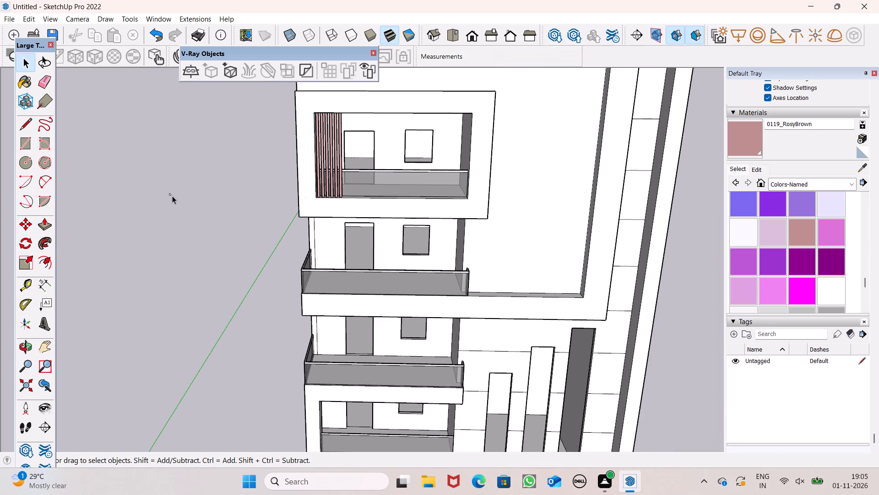
{"action": "scroll", "coordinate": [211, 196], "scroll_direction": "down", "scroll_amount": 7}
{"action": "middle_click_drag", "start_coordinate": [299, 255], "coordinate": [325, 240]}
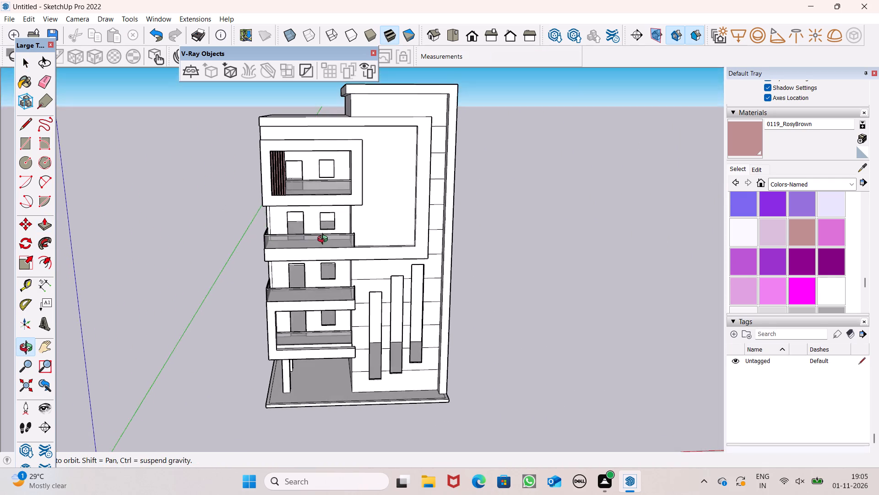
{"action": "middle_click_drag", "start_coordinate": [325, 240], "coordinate": [326, 270]}
{"action": "scroll", "coordinate": [356, 234], "scroll_direction": "down", "scroll_amount": 4}
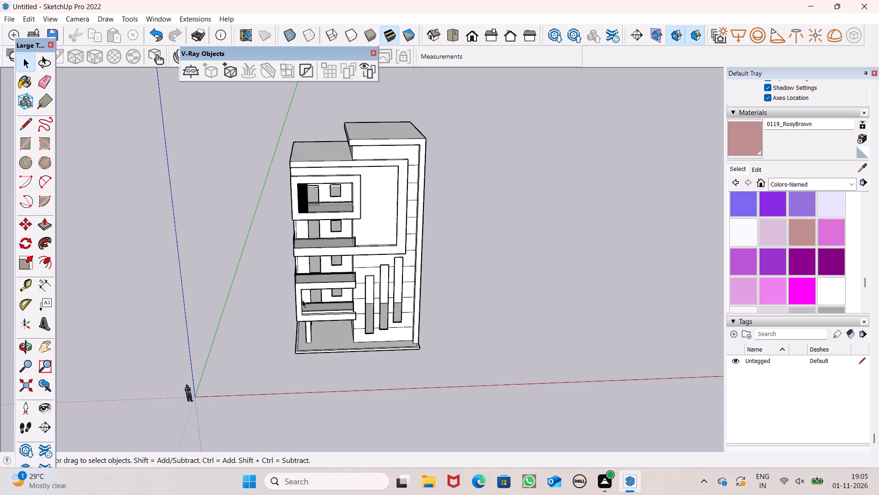
Draw a rectangle about 5 1/2" by 5" on the lowest framed balcony's front ledge, near its side wall.
{"action": "scroll", "coordinate": [308, 297], "scroll_direction": "up", "scroll_amount": 7}
{"action": "scroll", "coordinate": [317, 349], "scroll_direction": "up", "scroll_amount": 1}
{"action": "middle_click_drag", "start_coordinate": [315, 357], "coordinate": [304, 369]}
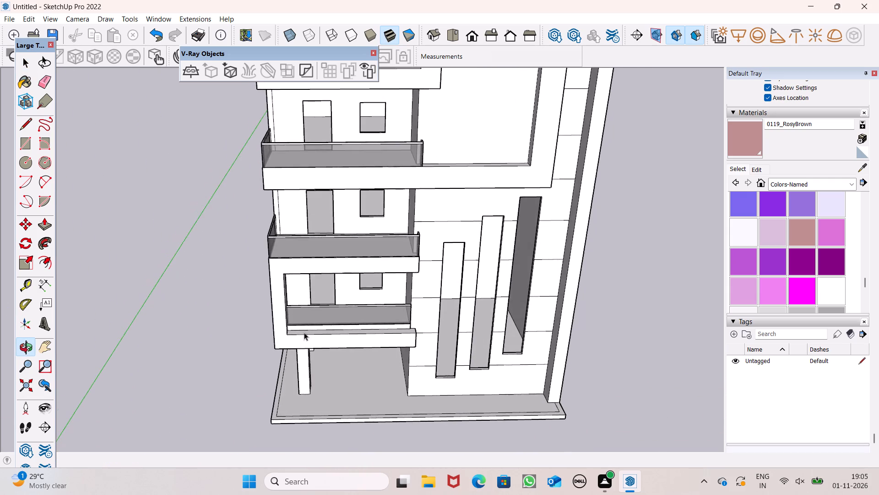
{"action": "scroll", "coordinate": [304, 330], "scroll_direction": "up", "scroll_amount": 6}
{"action": "scroll", "coordinate": [342, 253], "scroll_direction": "down", "scroll_amount": 4}
{"action": "middle_click_drag", "start_coordinate": [347, 326], "coordinate": [348, 343]}
{"action": "scroll", "coordinate": [348, 337], "scroll_direction": "up", "scroll_amount": 1}
{"action": "scroll", "coordinate": [332, 223], "scroll_direction": "down", "scroll_amount": 4}
{"action": "middle_click_drag", "start_coordinate": [314, 311], "coordinate": [316, 335]}
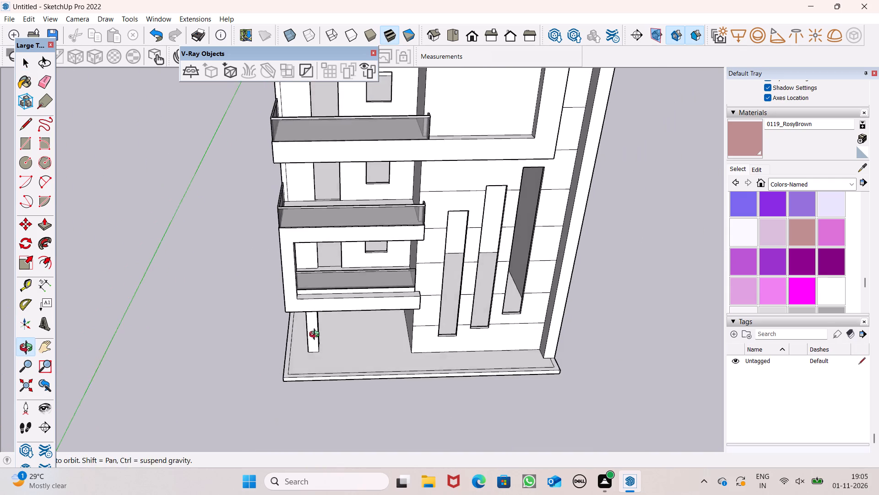
{"action": "middle_click_drag", "start_coordinate": [316, 335], "coordinate": [316, 346]}
{"action": "scroll", "coordinate": [316, 346], "scroll_direction": "up", "scroll_amount": 12}
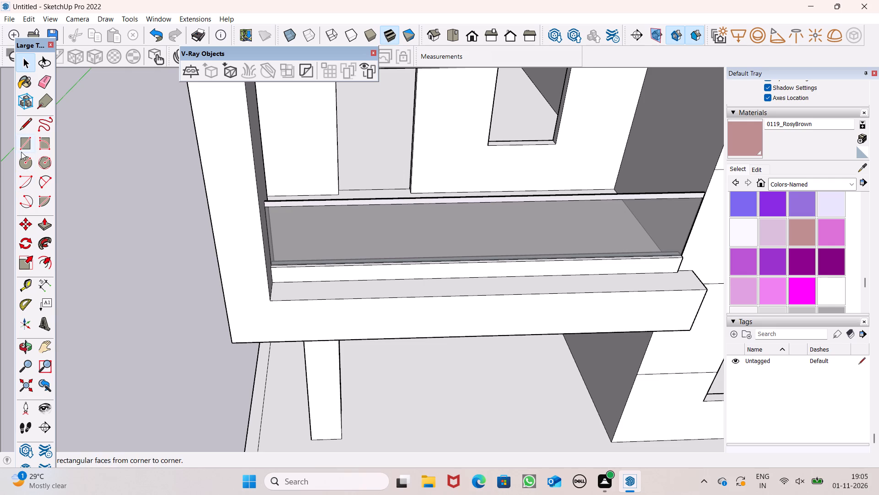
{"action": "left_click", "coordinate": [24, 149]}
{"action": "middle_click_drag", "start_coordinate": [281, 306], "coordinate": [281, 330]}
{"action": "scroll", "coordinate": [290, 309], "scroll_direction": "up", "scroll_amount": 5}
{"action": "scroll", "coordinate": [272, 269], "scroll_direction": "down", "scroll_amount": 4}
{"action": "middle_click_drag", "start_coordinate": [283, 313], "coordinate": [277, 357]}
{"action": "scroll", "coordinate": [277, 357], "scroll_direction": "up", "scroll_amount": 8}
{"action": "scroll", "coordinate": [264, 306], "scroll_direction": "down", "scroll_amount": 5}
{"action": "middle_click_drag", "start_coordinate": [271, 326], "coordinate": [271, 344]}
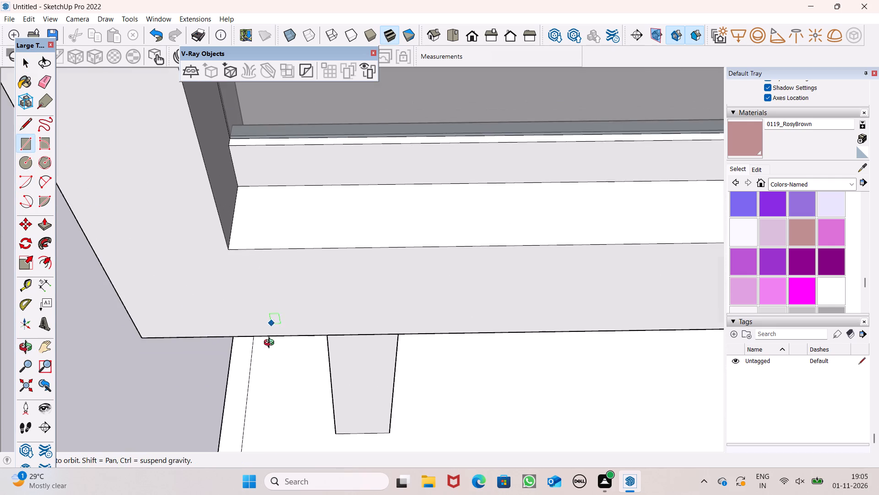
{"action": "middle_click_drag", "start_coordinate": [271, 344], "coordinate": [271, 369]}
{"action": "scroll", "coordinate": [274, 276], "scroll_direction": "up", "scroll_amount": 3}
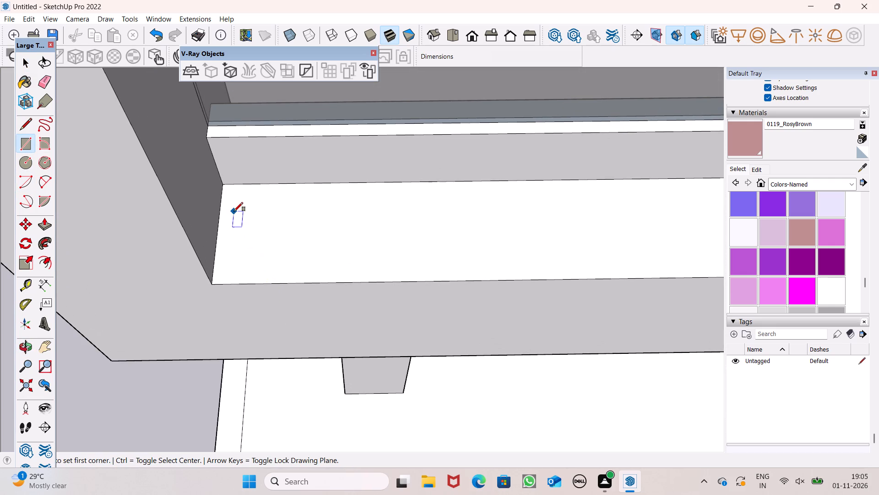
{"action": "left_click", "coordinate": [234, 211]}
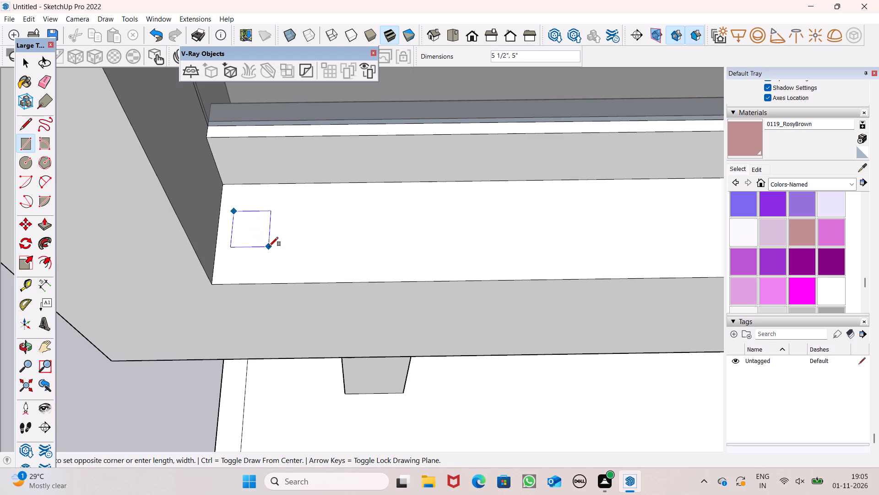
{"action": "left_click", "coordinate": [269, 246]}
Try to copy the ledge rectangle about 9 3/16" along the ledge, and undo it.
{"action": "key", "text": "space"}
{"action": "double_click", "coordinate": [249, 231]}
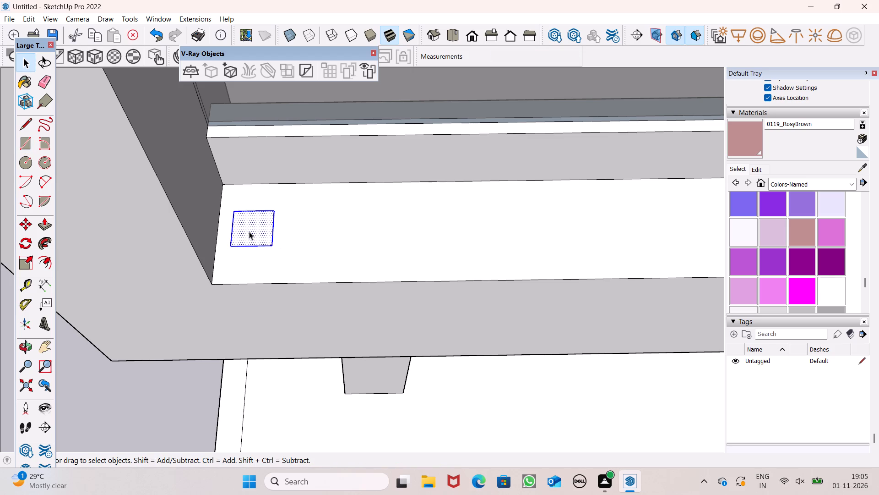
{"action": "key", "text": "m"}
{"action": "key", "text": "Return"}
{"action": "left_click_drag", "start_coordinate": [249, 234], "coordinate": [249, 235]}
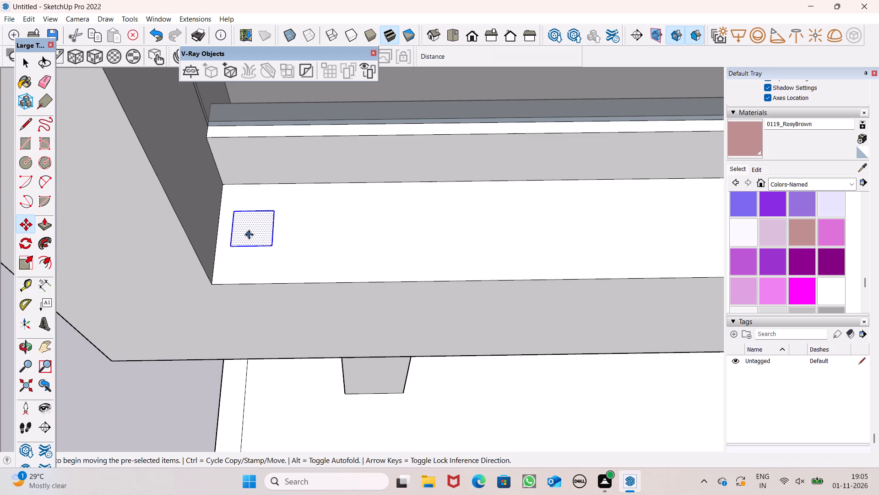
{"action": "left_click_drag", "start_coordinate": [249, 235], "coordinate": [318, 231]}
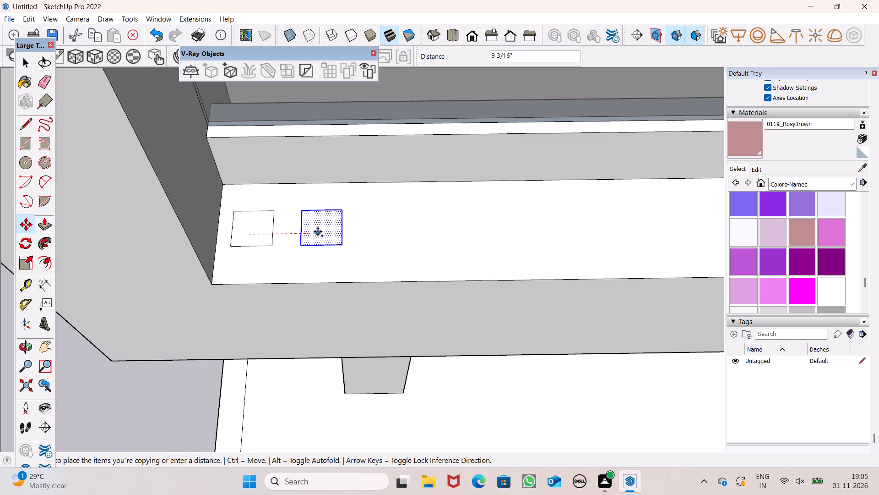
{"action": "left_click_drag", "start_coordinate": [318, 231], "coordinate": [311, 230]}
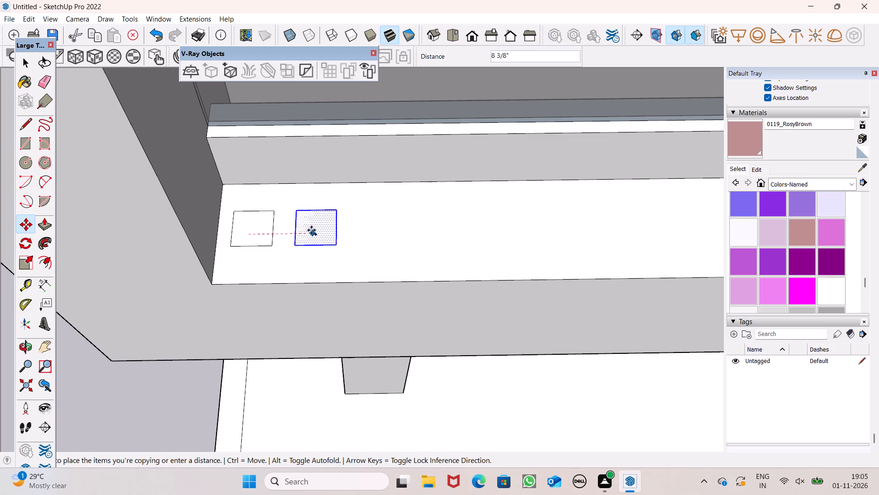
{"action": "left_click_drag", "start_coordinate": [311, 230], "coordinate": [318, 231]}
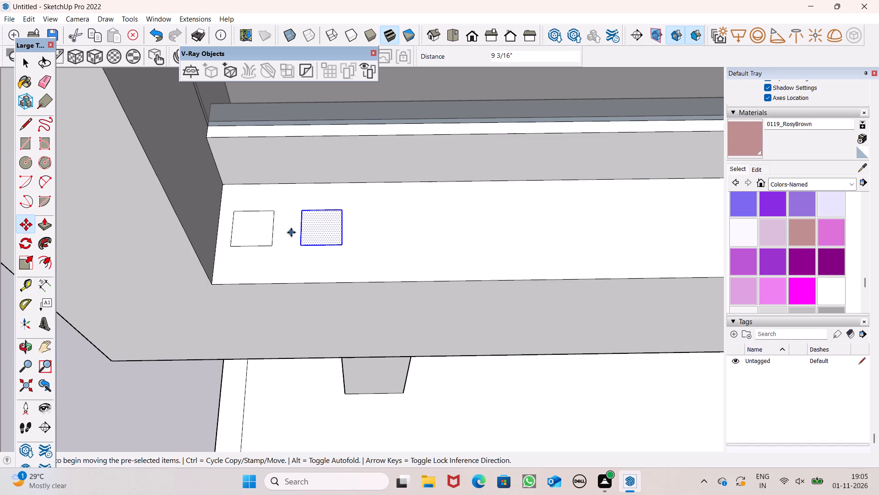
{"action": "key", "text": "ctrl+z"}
Copy the ledge rectangle about 8 7/16" along the ledge and array it *8 into an evenly spaced row.
{"action": "key", "text": "space"}
{"action": "double_click", "coordinate": [254, 237]}
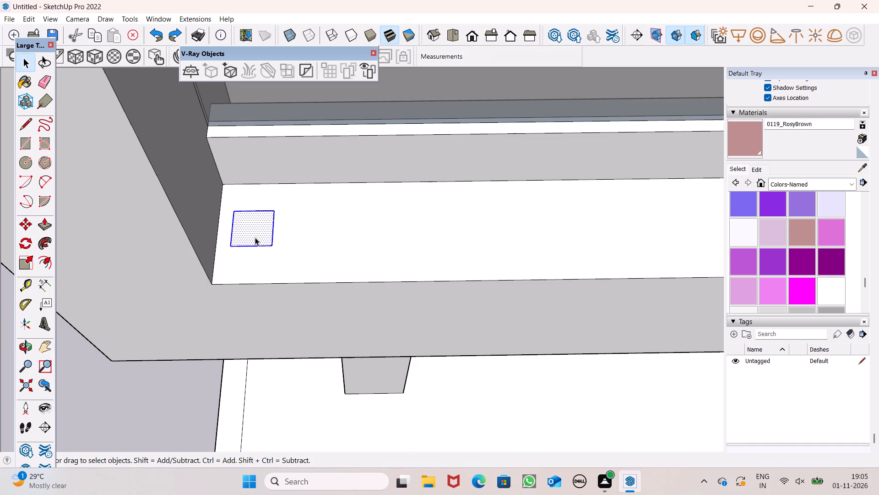
{"action": "key", "text": "m"}
{"action": "key", "text": "Return"}
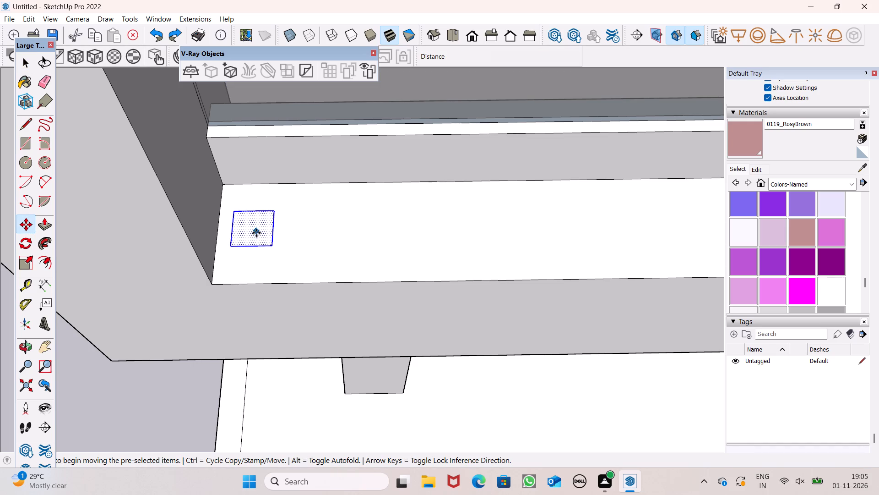
{"action": "left_click_drag", "start_coordinate": [258, 235], "coordinate": [320, 236]}
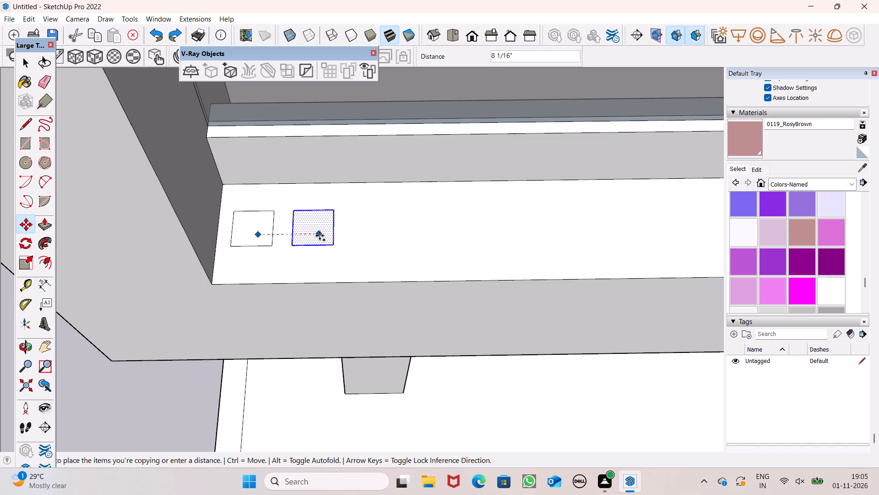
{"action": "left_click_drag", "start_coordinate": [320, 236], "coordinate": [322, 235]}
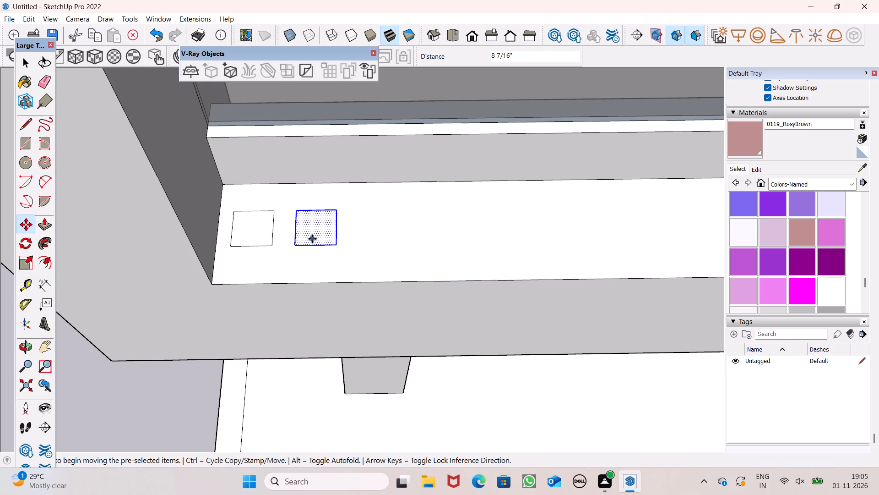
{"action": "key", "text": "shift+asterisk"}
{"action": "key", "text": "8"}
{"action": "key", "text": "Return"}
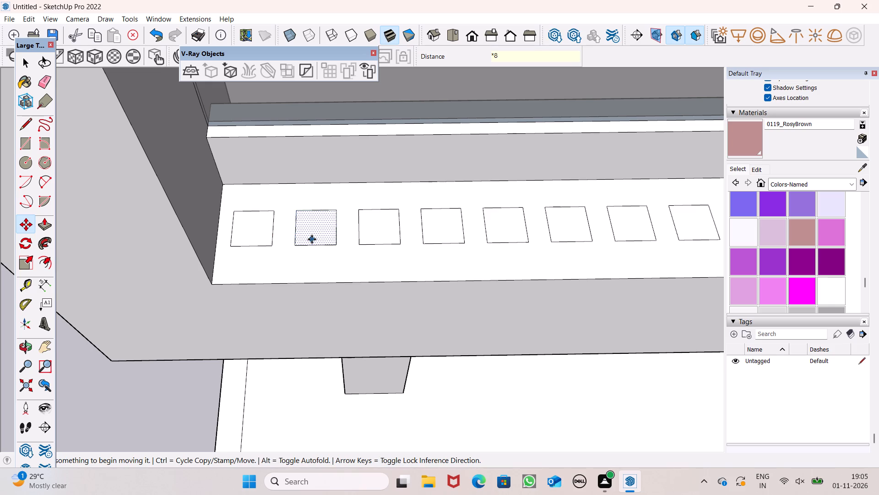
Examine the new row of rectangles on the lowest balcony against the building's whole front and the slatted top balcony.
{"action": "scroll", "coordinate": [472, 150], "scroll_direction": "down", "scroll_amount": 8}
{"action": "scroll", "coordinate": [250, 212], "scroll_direction": "down", "scroll_amount": 13}
{"action": "middle_click_drag", "start_coordinate": [345, 228], "coordinate": [339, 176]}
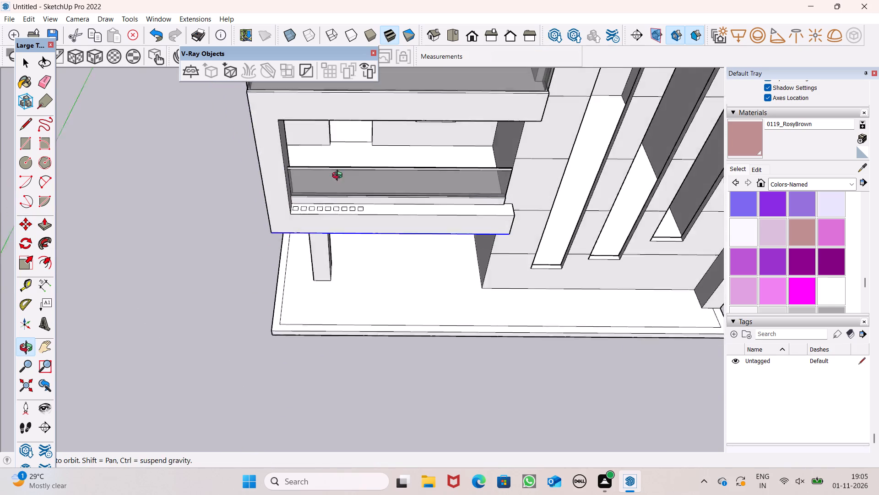
{"action": "middle_click_drag", "start_coordinate": [339, 176], "coordinate": [305, 124]}
{"action": "scroll", "coordinate": [349, 196], "scroll_direction": "down", "scroll_amount": 3}
{"action": "middle_click_drag", "start_coordinate": [388, 258], "coordinate": [417, 181]}
{"action": "scroll", "coordinate": [340, 248], "scroll_direction": "down", "scroll_amount": 7}
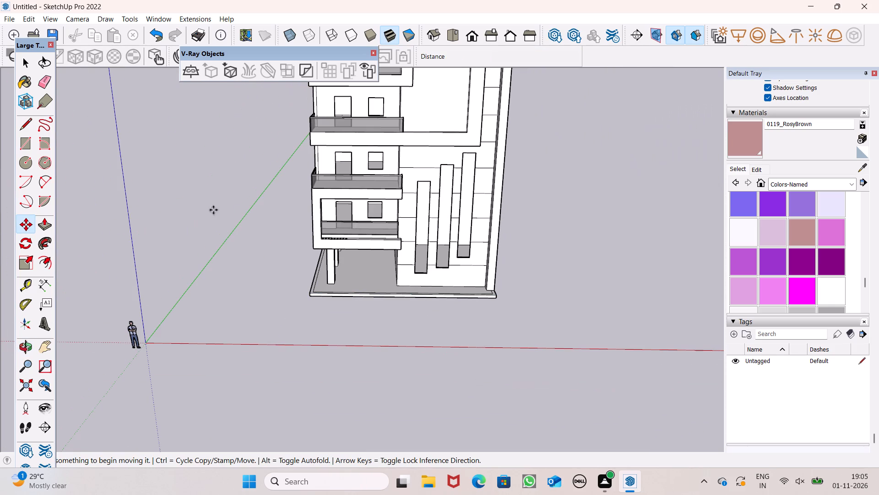
{"action": "key", "text": "space"}
{"action": "scroll", "coordinate": [315, 274], "scroll_direction": "down", "scroll_amount": 4}
{"action": "middle_click_drag", "start_coordinate": [356, 264], "coordinate": [374, 319]}
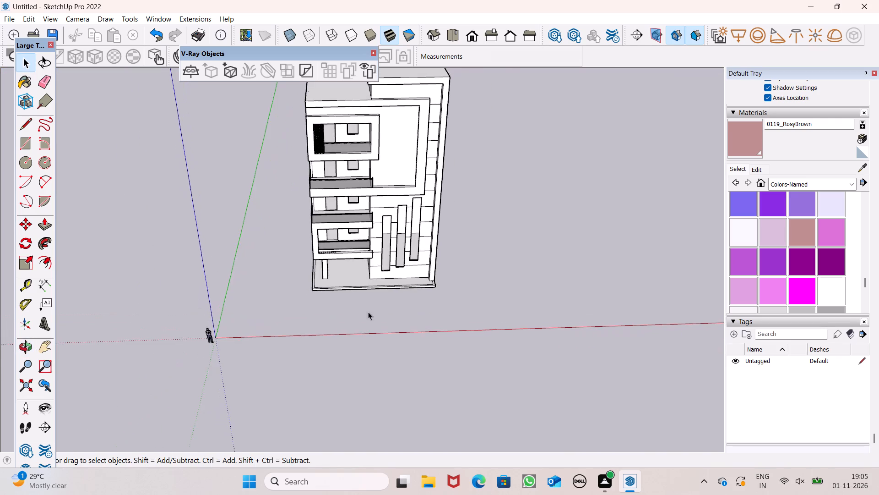
Delete the last rectangle at the open end of the row on the lowest framed balcony's ledge.
{"action": "scroll", "coordinate": [345, 289], "scroll_direction": "up", "scroll_amount": 9}
{"action": "middle_click_drag", "start_coordinate": [371, 269], "coordinate": [354, 336]}
{"action": "scroll", "coordinate": [339, 260], "scroll_direction": "up", "scroll_amount": 9}
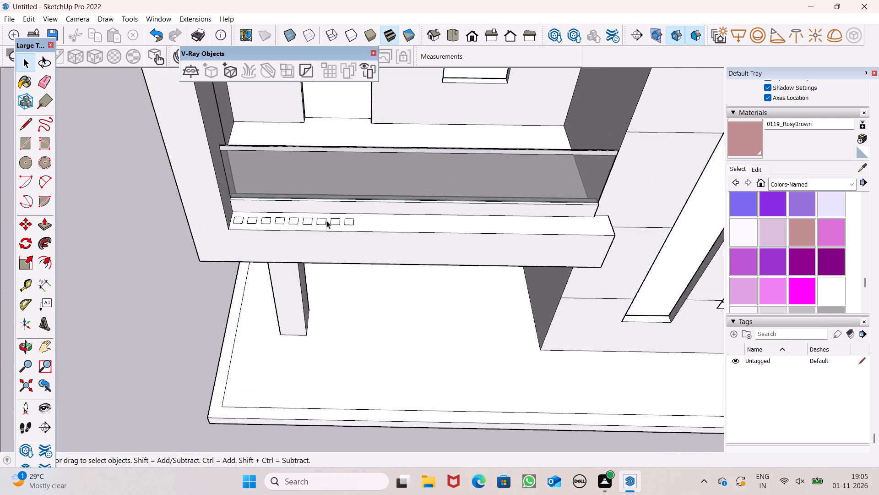
{"action": "scroll", "coordinate": [327, 219], "scroll_direction": "up", "scroll_amount": 8}
{"action": "scroll", "coordinate": [380, 230], "scroll_direction": "up", "scroll_amount": 5}
{"action": "double_click", "coordinate": [381, 230]}
{"action": "key", "text": "Delete"}
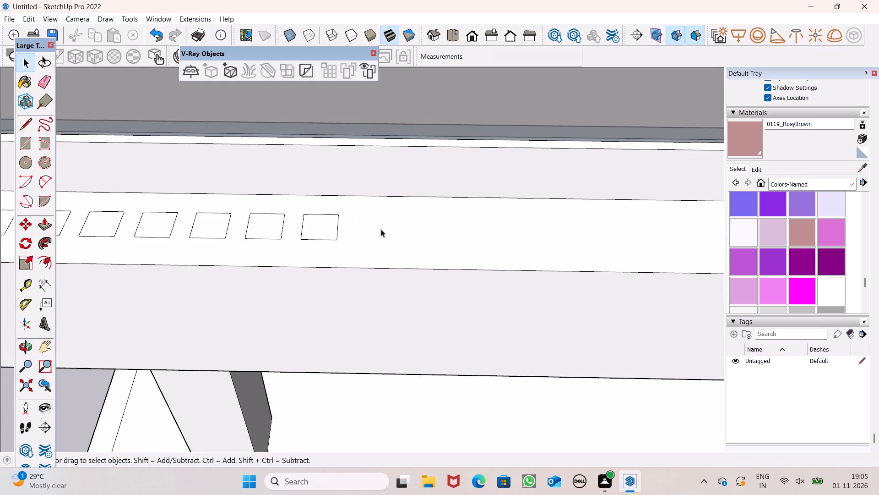
Paint all eight rectangles on the lowest framed balcony's ledge with 0119_RosyBrown.
{"action": "scroll", "coordinate": [392, 234], "scroll_direction": "down", "scroll_amount": 6}
{"action": "scroll", "coordinate": [396, 277], "scroll_direction": "down", "scroll_amount": 2}
{"action": "scroll", "coordinate": [275, 242], "scroll_direction": "up", "scroll_amount": 4}
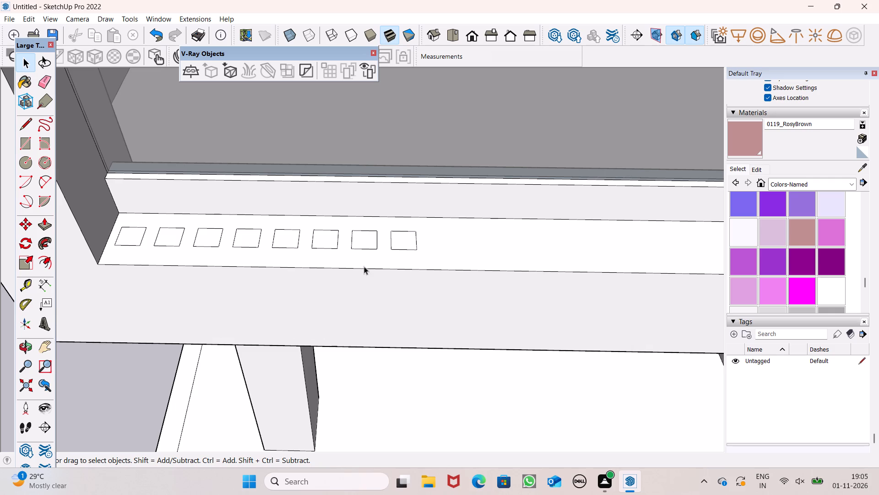
{"action": "scroll", "coordinate": [316, 293], "scroll_direction": "down", "scroll_amount": 4}
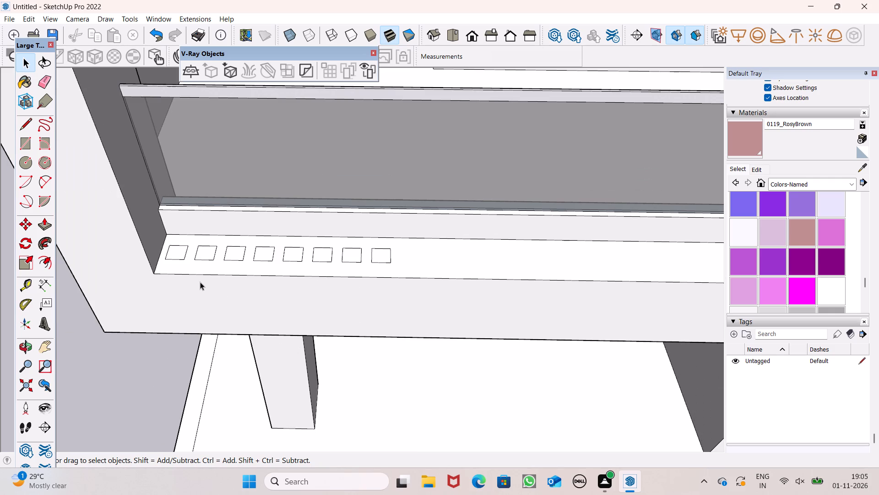
{"action": "left_click", "coordinate": [733, 142]}
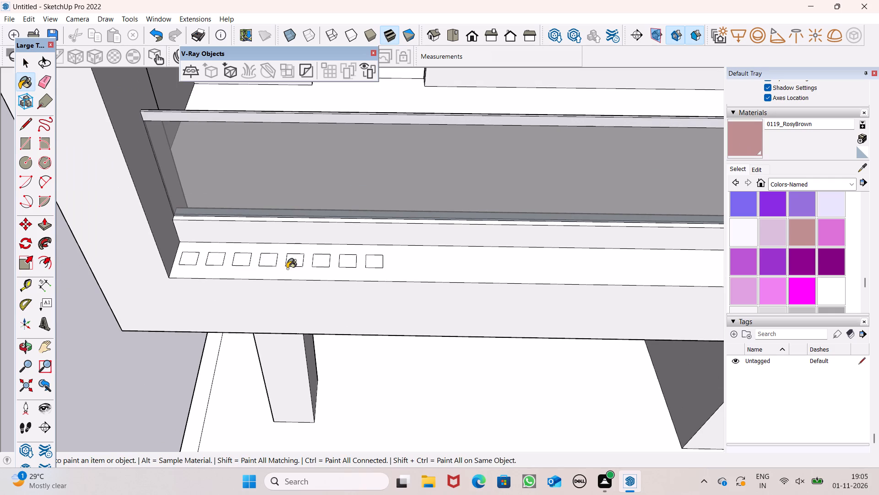
{"action": "scroll", "coordinate": [283, 264], "scroll_direction": "up", "scroll_amount": 6}
{"action": "scroll", "coordinate": [111, 253], "scroll_direction": "up", "scroll_amount": 4}
{"action": "left_click", "coordinate": [127, 253]}
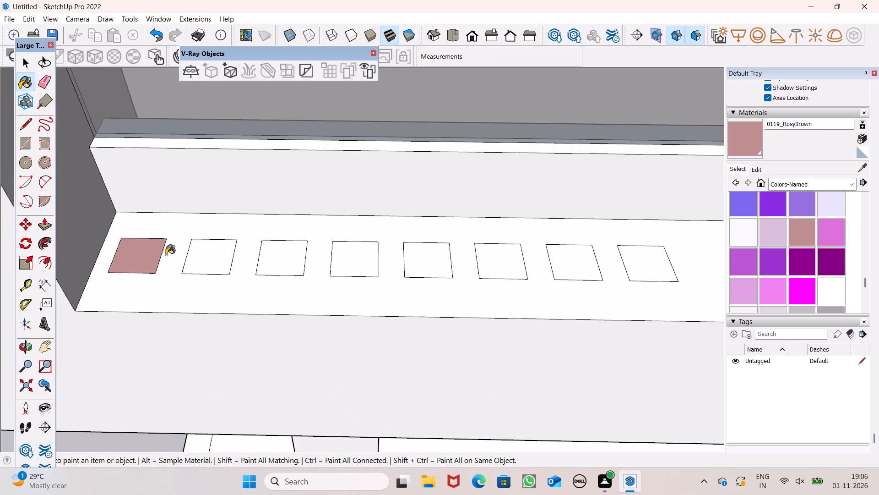
{"action": "left_click", "coordinate": [206, 259]}
{"action": "left_click", "coordinate": [281, 261]}
{"action": "left_click_drag", "start_coordinate": [338, 261], "coordinate": [343, 261]}
{"action": "left_click", "coordinate": [426, 264]}
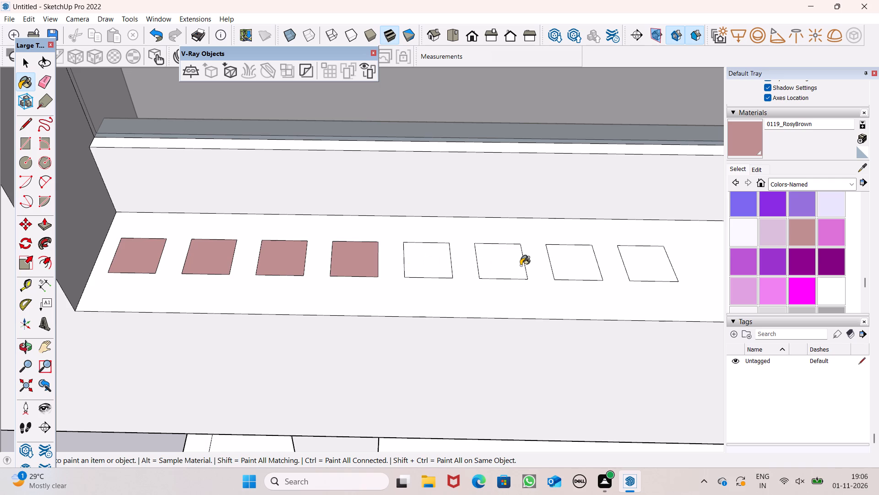
{"action": "left_click", "coordinate": [521, 264]}
{"action": "left_click", "coordinate": [553, 265]}
{"action": "left_click", "coordinate": [640, 264]}
{"action": "key", "text": "space"}
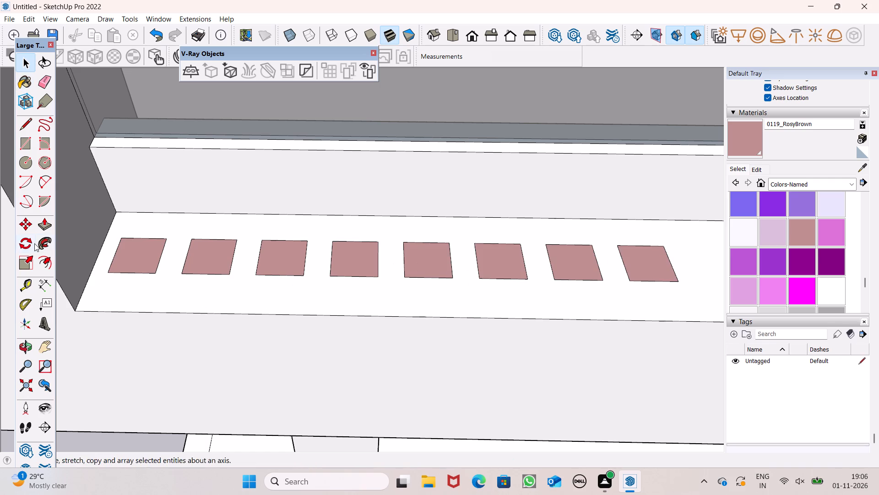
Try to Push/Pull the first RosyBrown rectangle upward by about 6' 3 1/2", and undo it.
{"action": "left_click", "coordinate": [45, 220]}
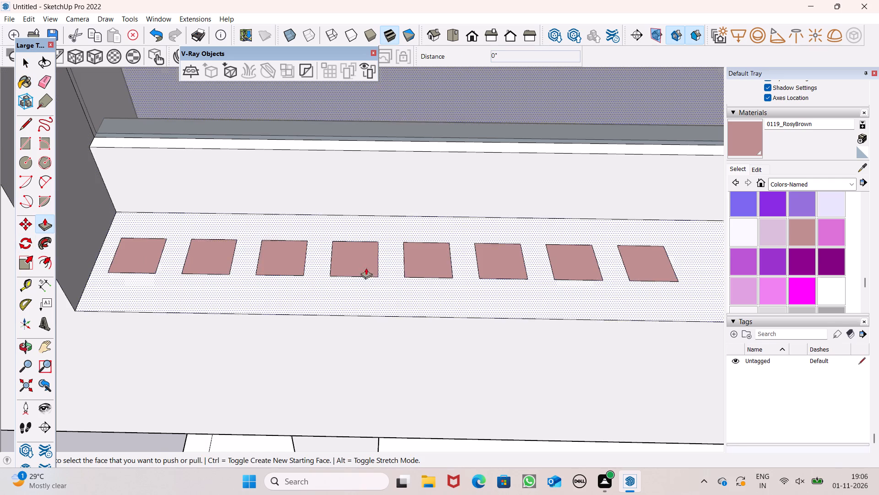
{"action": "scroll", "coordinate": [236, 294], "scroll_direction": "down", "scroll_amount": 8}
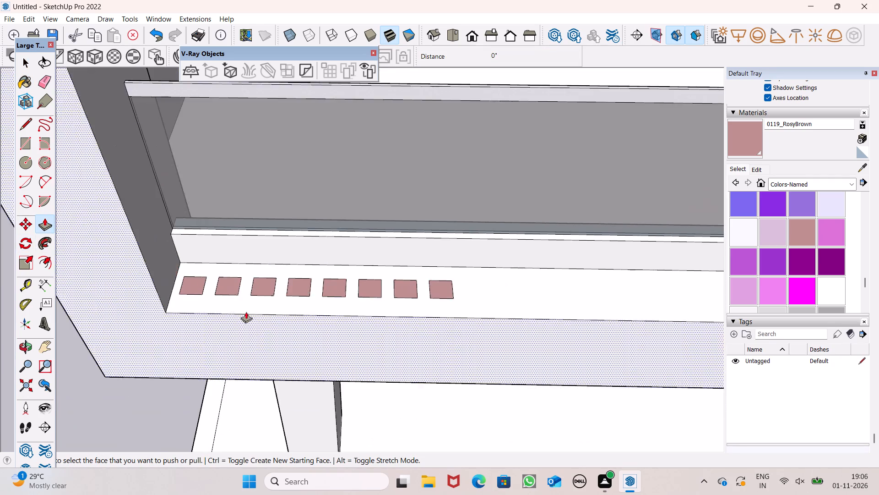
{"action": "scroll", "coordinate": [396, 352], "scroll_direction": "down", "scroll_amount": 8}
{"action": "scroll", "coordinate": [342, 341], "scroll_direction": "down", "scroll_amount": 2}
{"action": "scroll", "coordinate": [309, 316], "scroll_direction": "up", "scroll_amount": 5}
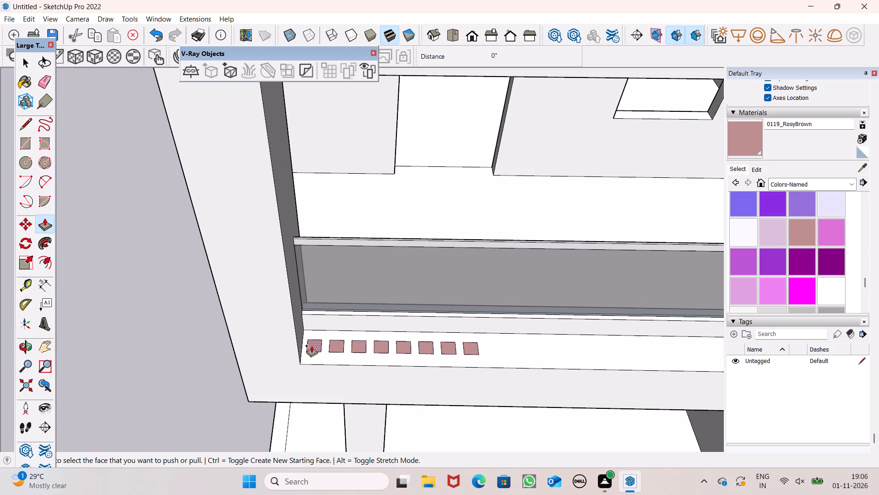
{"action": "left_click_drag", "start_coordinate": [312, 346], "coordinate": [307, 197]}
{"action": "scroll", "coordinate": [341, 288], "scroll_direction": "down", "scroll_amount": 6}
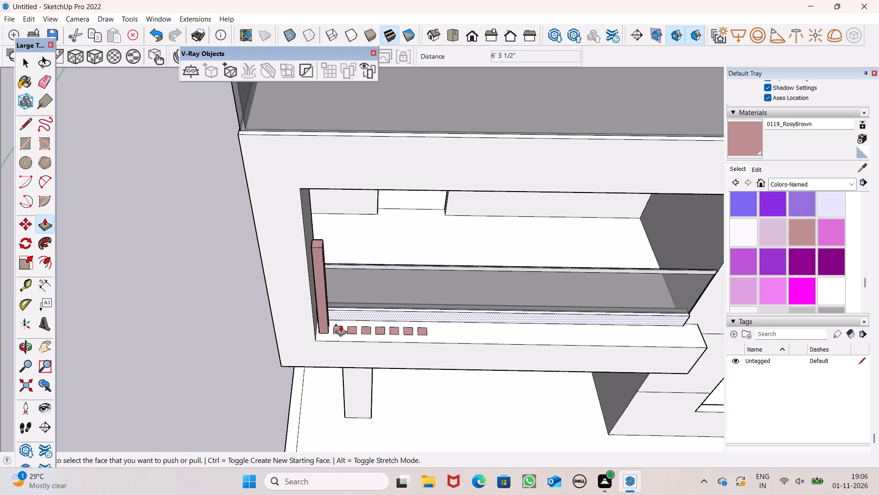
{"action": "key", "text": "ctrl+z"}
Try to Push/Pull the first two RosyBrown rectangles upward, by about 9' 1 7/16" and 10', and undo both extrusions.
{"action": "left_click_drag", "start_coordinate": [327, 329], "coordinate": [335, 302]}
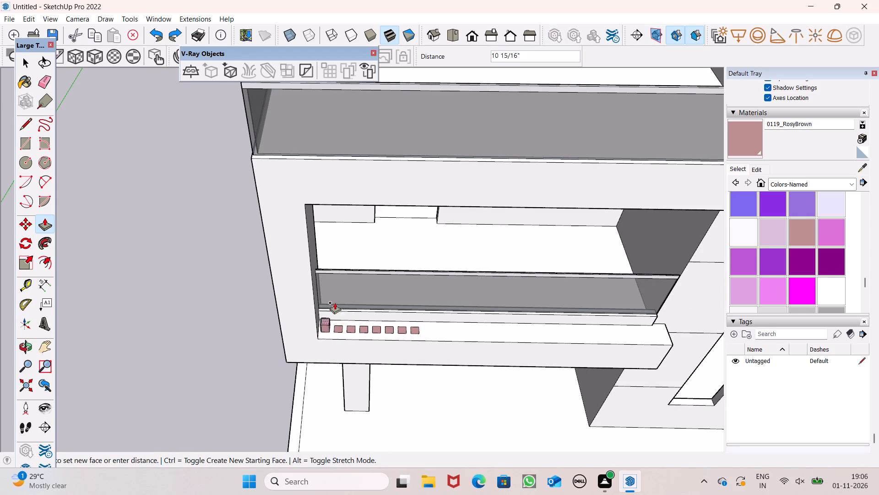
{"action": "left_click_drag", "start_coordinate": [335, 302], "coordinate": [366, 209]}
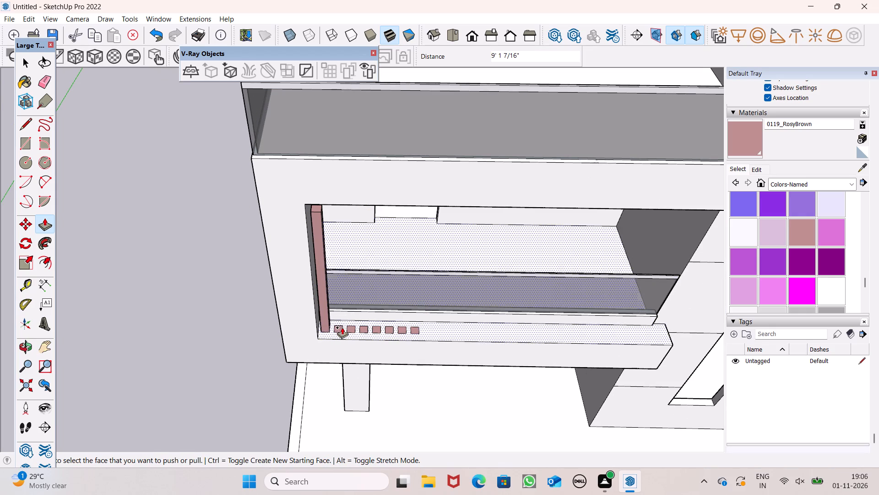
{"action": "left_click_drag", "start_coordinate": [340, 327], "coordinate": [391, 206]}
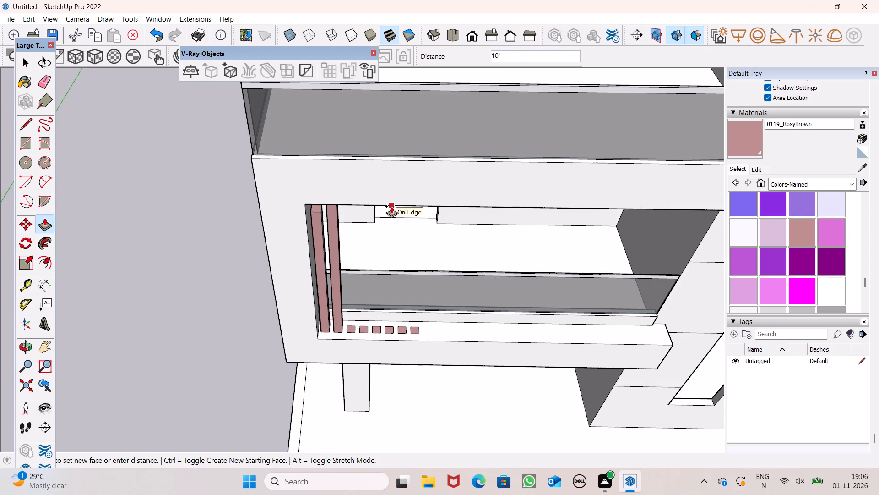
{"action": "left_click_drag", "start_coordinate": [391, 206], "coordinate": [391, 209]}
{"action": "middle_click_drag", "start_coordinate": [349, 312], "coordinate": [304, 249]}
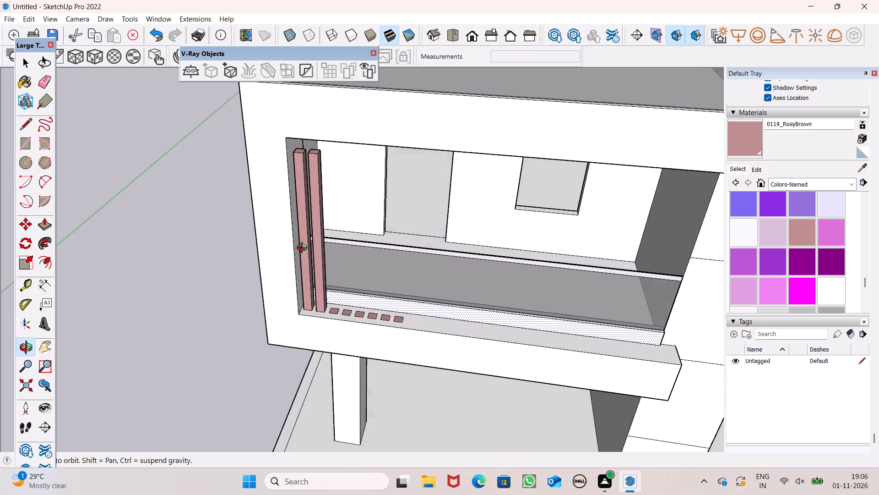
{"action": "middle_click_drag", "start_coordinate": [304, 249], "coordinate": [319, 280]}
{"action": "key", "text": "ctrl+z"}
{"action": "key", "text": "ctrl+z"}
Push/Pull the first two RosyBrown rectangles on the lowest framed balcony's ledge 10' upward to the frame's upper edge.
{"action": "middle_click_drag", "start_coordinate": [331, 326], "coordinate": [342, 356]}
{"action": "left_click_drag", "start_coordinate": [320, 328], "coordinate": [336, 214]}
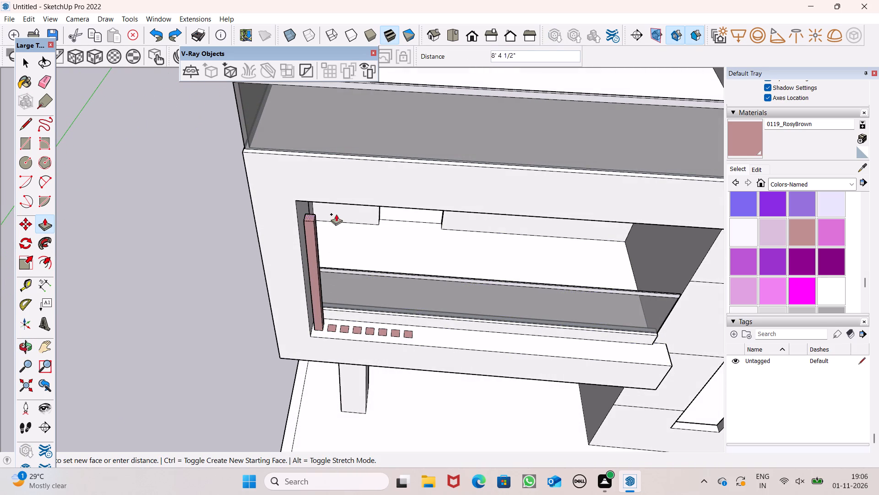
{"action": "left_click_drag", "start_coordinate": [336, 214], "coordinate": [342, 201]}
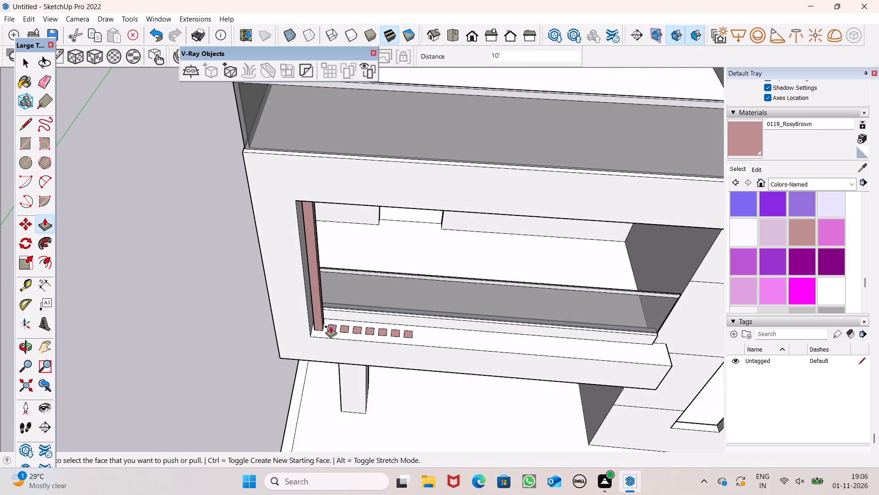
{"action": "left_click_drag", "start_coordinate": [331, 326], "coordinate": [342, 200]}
Examine the two raised slats in the lowest framed balcony against the building's whole front and the slatted top balcony.
{"action": "scroll", "coordinate": [317, 214], "scroll_direction": "down", "scroll_amount": 3}
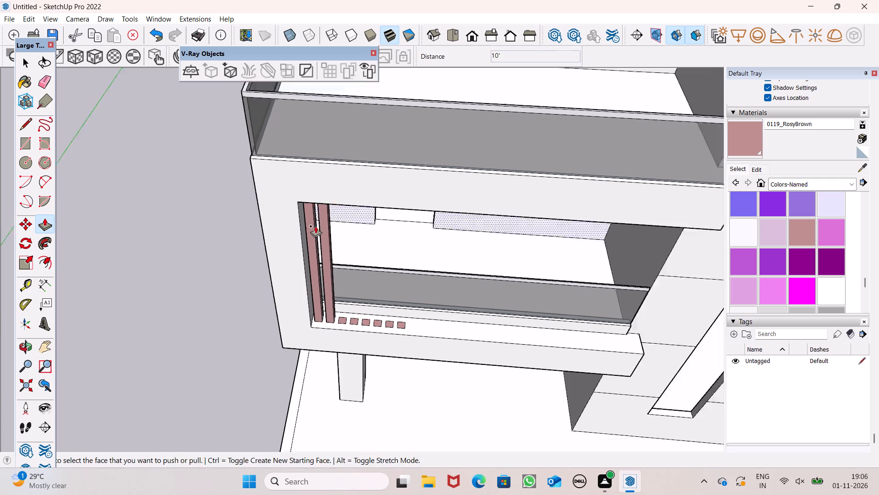
{"action": "scroll", "coordinate": [314, 233], "scroll_direction": "down", "scroll_amount": 4}
{"action": "middle_click_drag", "start_coordinate": [349, 298], "coordinate": [358, 211]}
{"action": "scroll", "coordinate": [358, 211], "scroll_direction": "up", "scroll_amount": 1}
{"action": "scroll", "coordinate": [360, 207], "scroll_direction": "down", "scroll_amount": 8}
{"action": "scroll", "coordinate": [358, 254], "scroll_direction": "down", "scroll_amount": 5}
{"action": "middle_click_drag", "start_coordinate": [391, 265], "coordinate": [403, 212]}
{"action": "scroll", "coordinate": [329, 197], "scroll_direction": "up", "scroll_amount": 9}
{"action": "scroll", "coordinate": [345, 253], "scroll_direction": "down", "scroll_amount": 7}
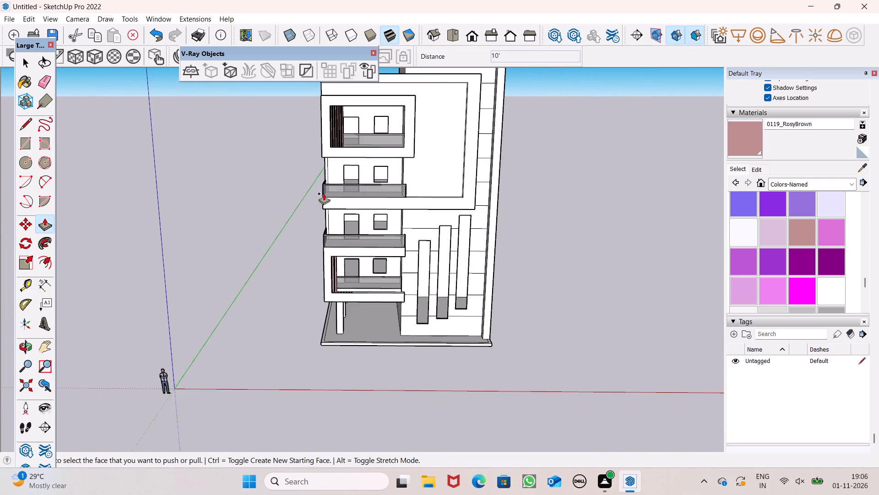
{"action": "scroll", "coordinate": [324, 193], "scroll_direction": "up", "scroll_amount": 8}
{"action": "scroll", "coordinate": [361, 137], "scroll_direction": "down", "scroll_amount": 6}
{"action": "scroll", "coordinate": [340, 200], "scroll_direction": "down", "scroll_amount": 5}
Undo the two slats, the RosyBrown paint and the whole row of rectangles on the lowest framed balcony's ledge.
{"action": "key", "text": "ctrl+z"}
{"action": "key", "text": "ctrl+z"}
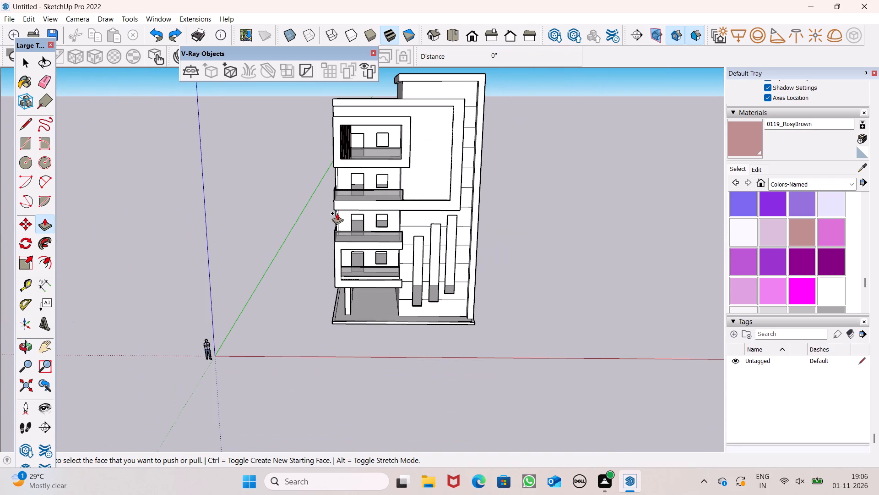
{"action": "key", "text": "ctrl+z"}
{"action": "key", "text": "ctrl+z"}
{"action": "key", "text": "ctrl+z"}
{"action": "key", "text": "ctrl+z"}
{"action": "key", "text": "ctrl+z"}
{"action": "key", "text": "ctrl+z"}
{"action": "key", "text": "ctrl+z"}
{"action": "key", "text": "ctrl+z"}
{"action": "key", "text": "space"}
{"action": "middle_click_drag", "start_coordinate": [353, 317], "coordinate": [340, 431]}
{"action": "scroll", "coordinate": [345, 434], "scroll_direction": "up", "scroll_amount": 1}
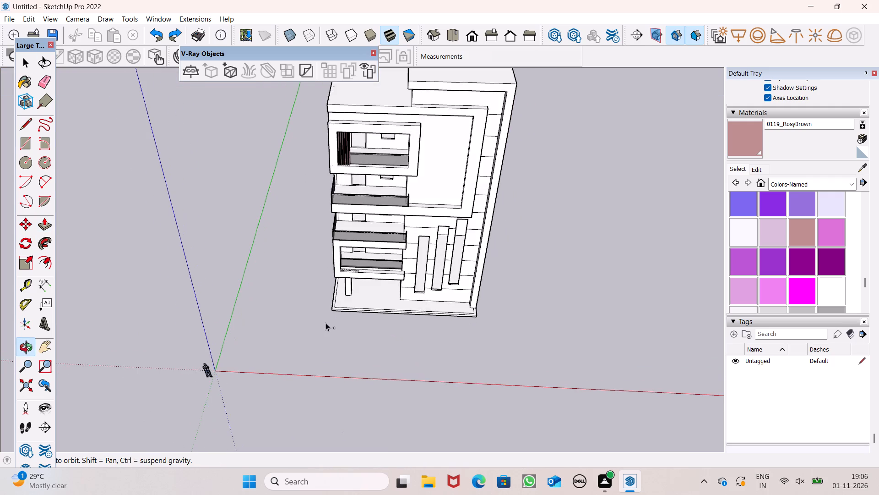
{"action": "scroll", "coordinate": [326, 323], "scroll_direction": "up", "scroll_amount": 2, "text": "ctrl"}
{"action": "key", "text": "ctrl+z"}
{"action": "scroll", "coordinate": [357, 302], "scroll_direction": "up", "scroll_amount": 5, "text": "ctrl"}
{"action": "key", "text": "ctrl+z"}
{"action": "scroll", "coordinate": [341, 263], "scroll_direction": "up", "scroll_amount": 7}
{"action": "key", "text": "ctrl+z"}
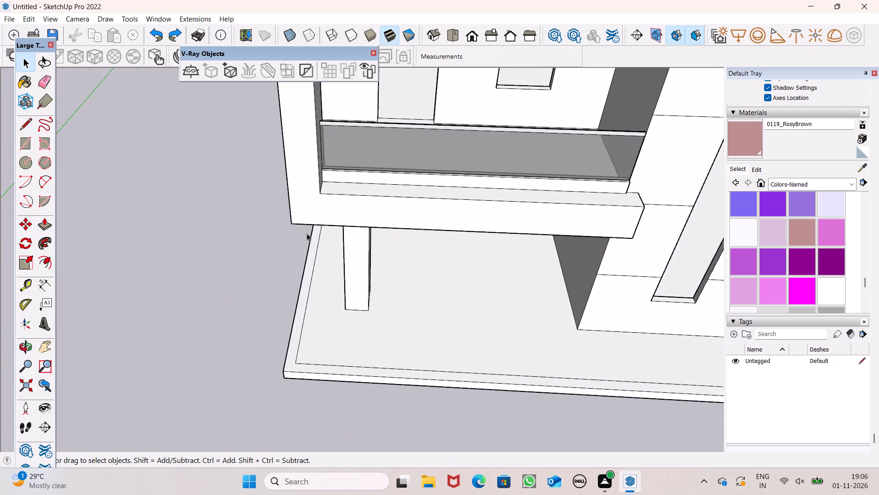
Draw a square of about 3 5/8" on the lowest framed balcony's ledge, near the side wall of the frame.
{"action": "middle_click_drag", "start_coordinate": [326, 273], "coordinate": [319, 311]}
{"action": "left_click", "coordinate": [26, 138]}
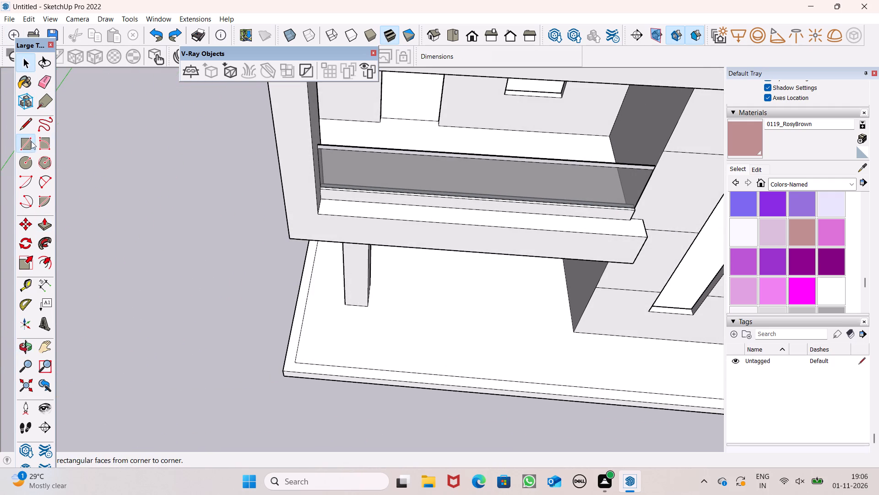
{"action": "scroll", "coordinate": [287, 180], "scroll_direction": "down", "scroll_amount": 4}
{"action": "scroll", "coordinate": [305, 227], "scroll_direction": "up", "scroll_amount": 1}
{"action": "middle_click_drag", "start_coordinate": [305, 227], "coordinate": [329, 295]}
{"action": "scroll", "coordinate": [337, 292], "scroll_direction": "up", "scroll_amount": 1}
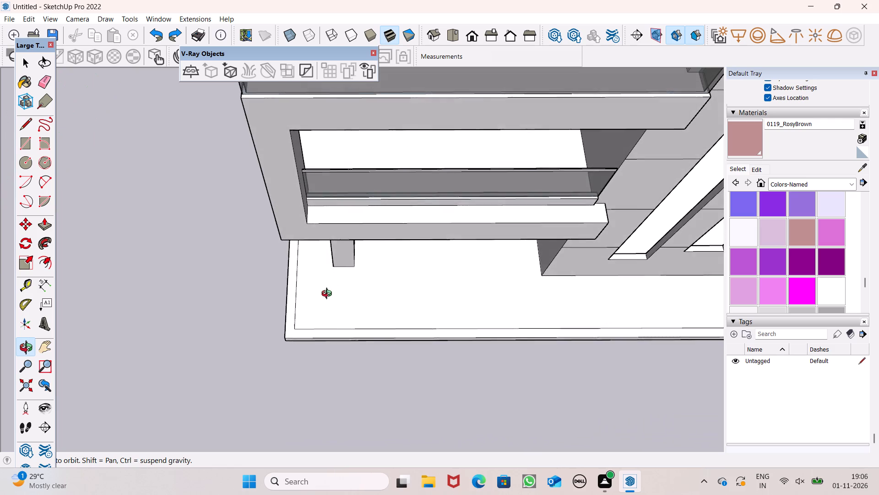
{"action": "middle_click_drag", "start_coordinate": [329, 295], "coordinate": [327, 295]}
{"action": "scroll", "coordinate": [318, 227], "scroll_direction": "up", "scroll_amount": 8}
{"action": "middle_click_drag", "start_coordinate": [321, 244], "coordinate": [325, 264]}
{"action": "scroll", "coordinate": [322, 229], "scroll_direction": "up", "scroll_amount": 3}
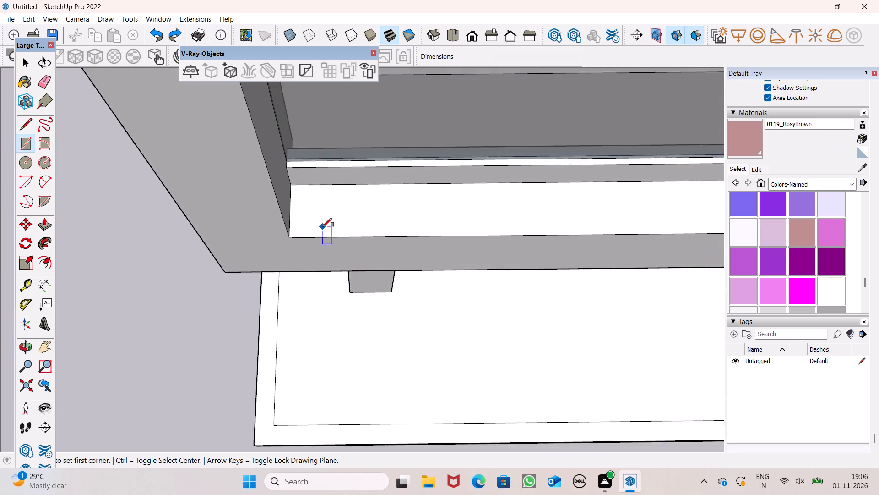
{"action": "scroll", "coordinate": [323, 227], "scroll_direction": "up", "scroll_amount": 3}
{"action": "scroll", "coordinate": [308, 184], "scroll_direction": "up", "scroll_amount": 1}
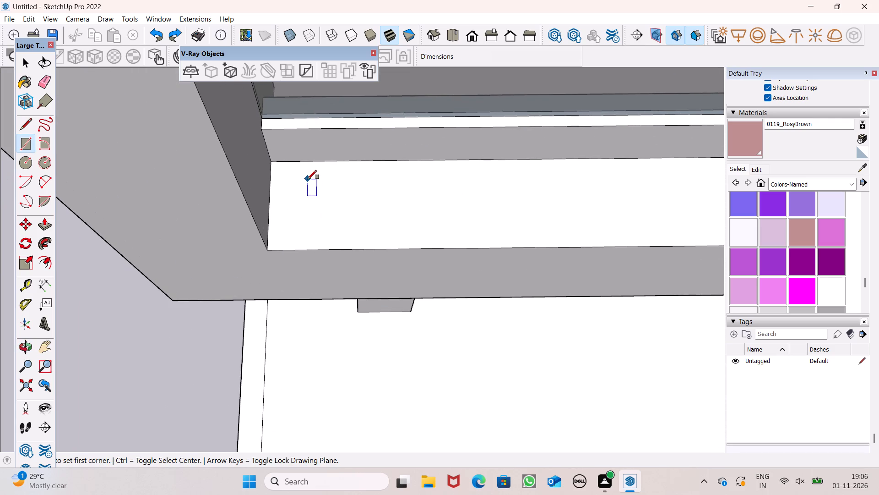
{"action": "left_click", "coordinate": [286, 192]}
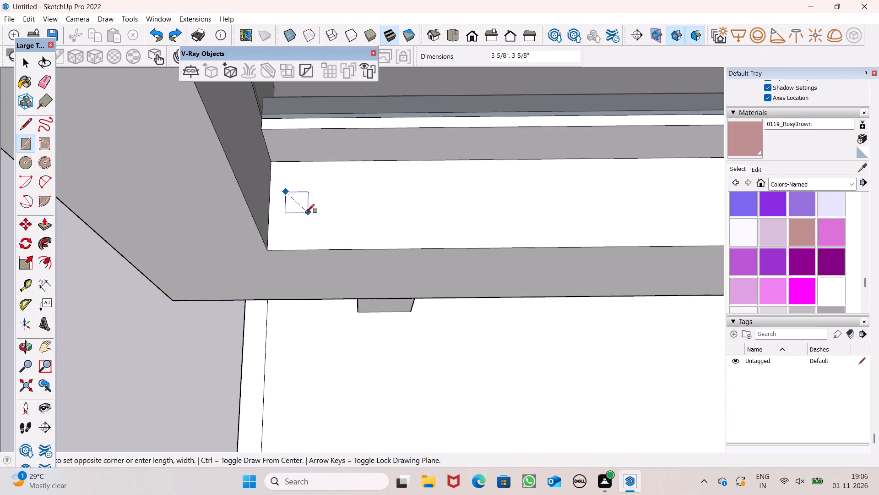
{"action": "left_click", "coordinate": [305, 213]}
{"action": "scroll", "coordinate": [234, 227], "scroll_direction": "down", "scroll_amount": 4}
{"action": "scroll", "coordinate": [280, 208], "scroll_direction": "up", "scroll_amount": 5}
{"action": "key", "text": "space"}
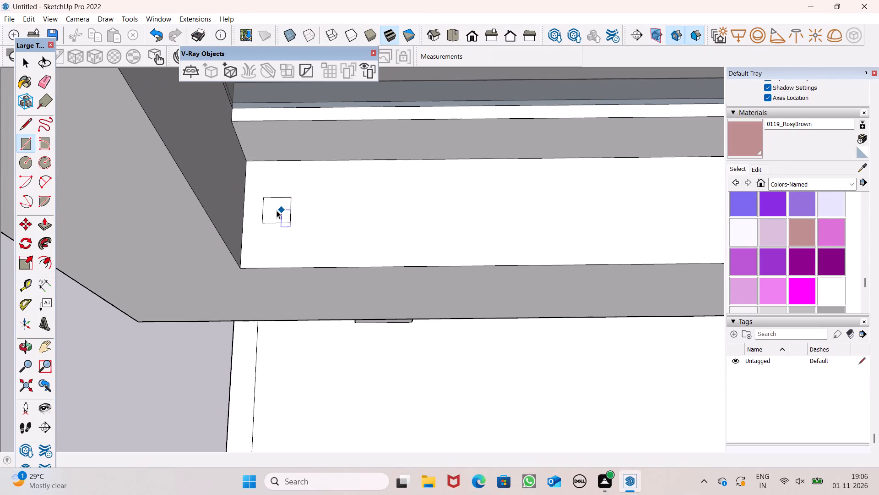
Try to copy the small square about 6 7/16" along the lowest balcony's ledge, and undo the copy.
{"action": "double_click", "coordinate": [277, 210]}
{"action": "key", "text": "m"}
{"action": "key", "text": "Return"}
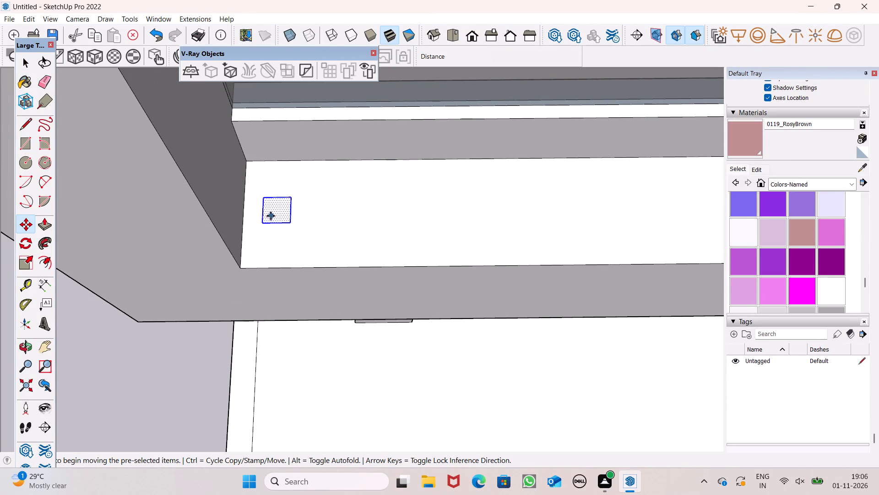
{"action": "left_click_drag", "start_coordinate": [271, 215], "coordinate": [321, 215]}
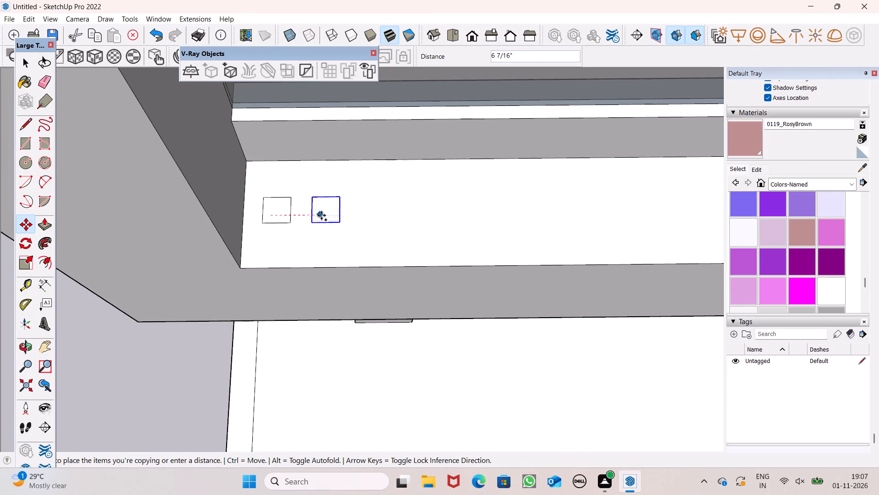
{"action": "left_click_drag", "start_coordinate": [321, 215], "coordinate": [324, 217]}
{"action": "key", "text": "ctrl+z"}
Copy the small square along the lowest framed balcony's ledge.
{"action": "key", "text": "space"}
{"action": "double_click", "coordinate": [279, 216]}
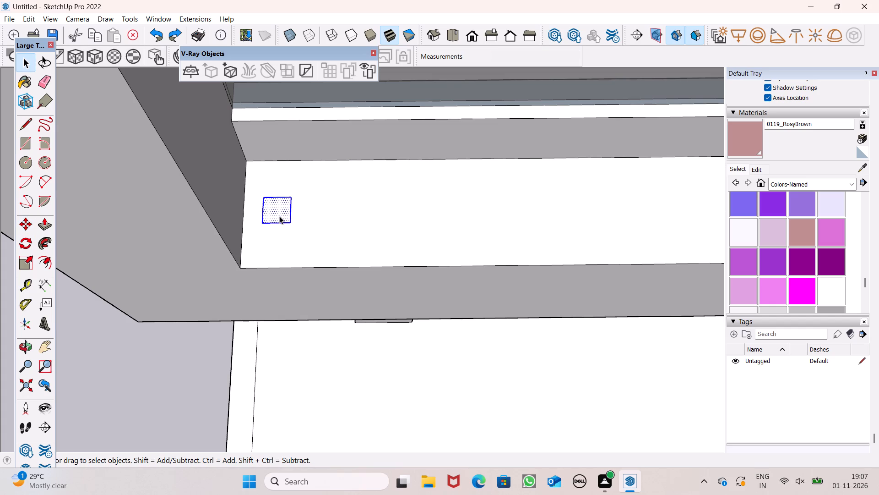
{"action": "key", "text": "m"}
{"action": "key", "text": "Return"}
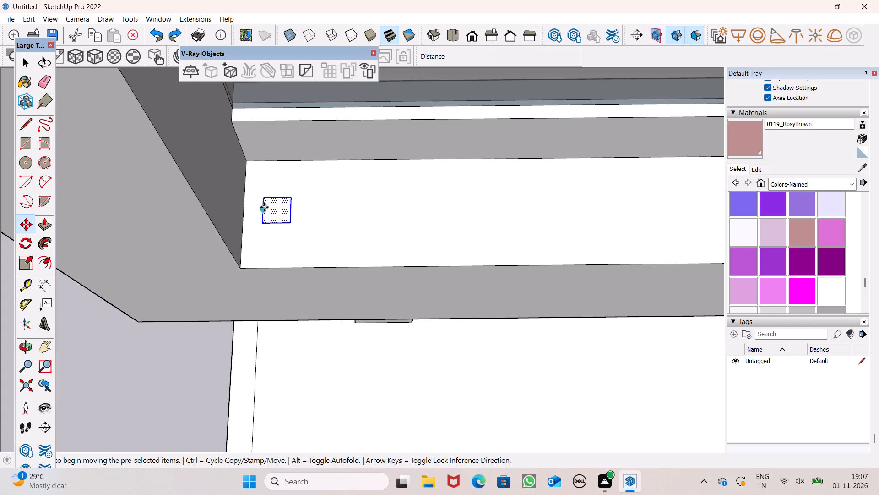
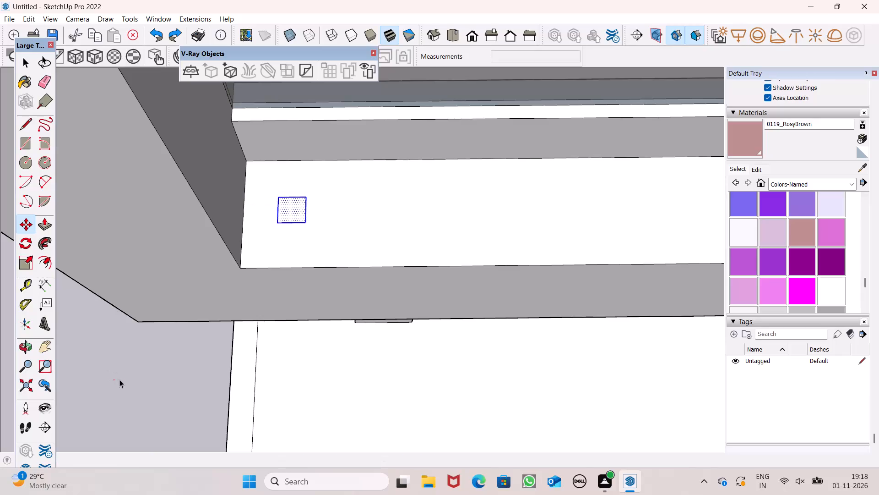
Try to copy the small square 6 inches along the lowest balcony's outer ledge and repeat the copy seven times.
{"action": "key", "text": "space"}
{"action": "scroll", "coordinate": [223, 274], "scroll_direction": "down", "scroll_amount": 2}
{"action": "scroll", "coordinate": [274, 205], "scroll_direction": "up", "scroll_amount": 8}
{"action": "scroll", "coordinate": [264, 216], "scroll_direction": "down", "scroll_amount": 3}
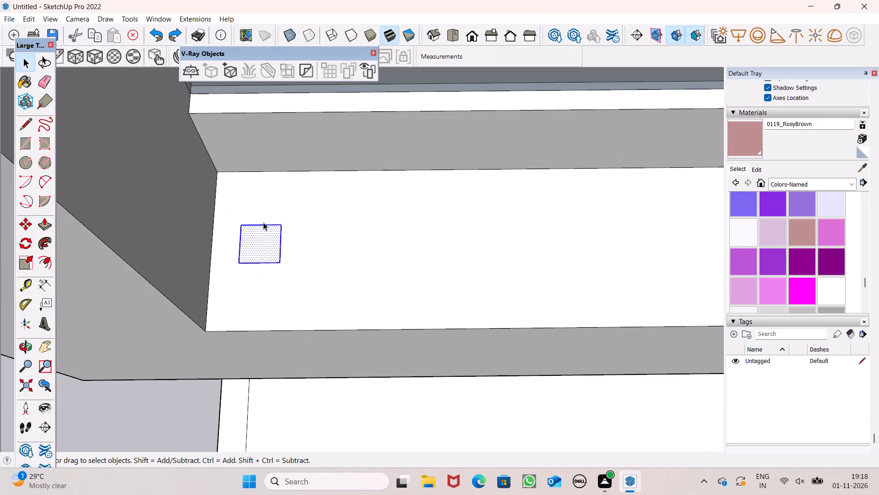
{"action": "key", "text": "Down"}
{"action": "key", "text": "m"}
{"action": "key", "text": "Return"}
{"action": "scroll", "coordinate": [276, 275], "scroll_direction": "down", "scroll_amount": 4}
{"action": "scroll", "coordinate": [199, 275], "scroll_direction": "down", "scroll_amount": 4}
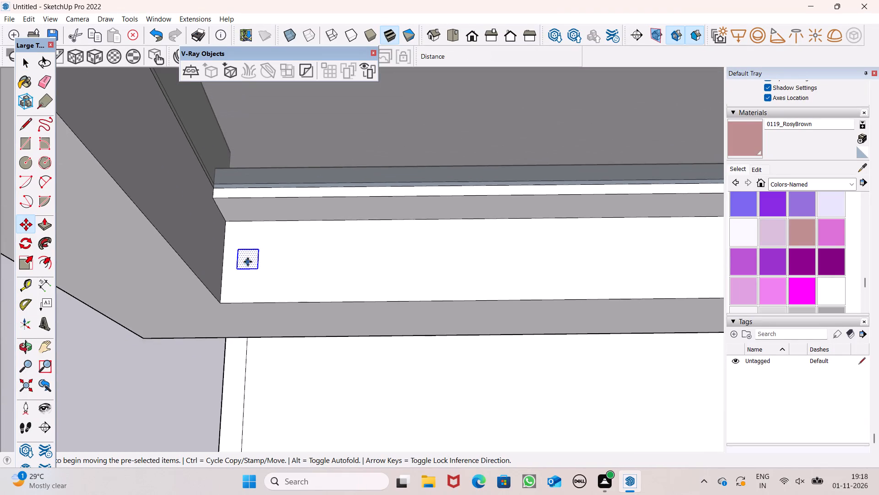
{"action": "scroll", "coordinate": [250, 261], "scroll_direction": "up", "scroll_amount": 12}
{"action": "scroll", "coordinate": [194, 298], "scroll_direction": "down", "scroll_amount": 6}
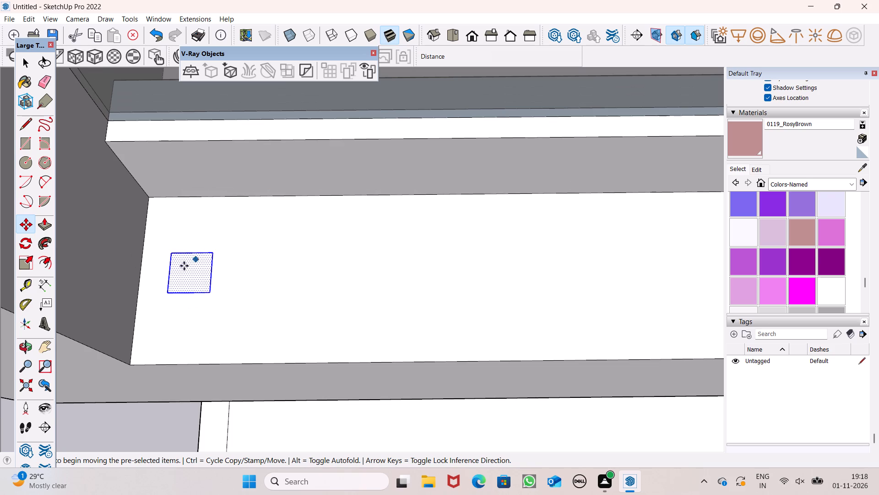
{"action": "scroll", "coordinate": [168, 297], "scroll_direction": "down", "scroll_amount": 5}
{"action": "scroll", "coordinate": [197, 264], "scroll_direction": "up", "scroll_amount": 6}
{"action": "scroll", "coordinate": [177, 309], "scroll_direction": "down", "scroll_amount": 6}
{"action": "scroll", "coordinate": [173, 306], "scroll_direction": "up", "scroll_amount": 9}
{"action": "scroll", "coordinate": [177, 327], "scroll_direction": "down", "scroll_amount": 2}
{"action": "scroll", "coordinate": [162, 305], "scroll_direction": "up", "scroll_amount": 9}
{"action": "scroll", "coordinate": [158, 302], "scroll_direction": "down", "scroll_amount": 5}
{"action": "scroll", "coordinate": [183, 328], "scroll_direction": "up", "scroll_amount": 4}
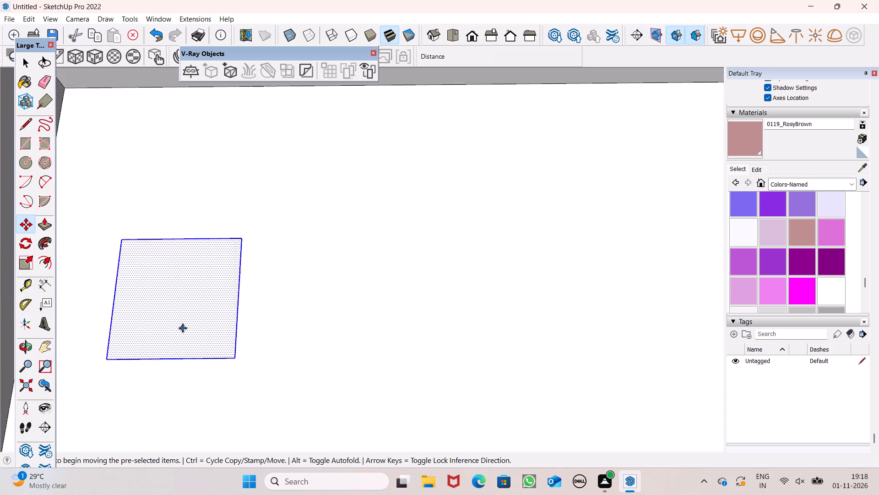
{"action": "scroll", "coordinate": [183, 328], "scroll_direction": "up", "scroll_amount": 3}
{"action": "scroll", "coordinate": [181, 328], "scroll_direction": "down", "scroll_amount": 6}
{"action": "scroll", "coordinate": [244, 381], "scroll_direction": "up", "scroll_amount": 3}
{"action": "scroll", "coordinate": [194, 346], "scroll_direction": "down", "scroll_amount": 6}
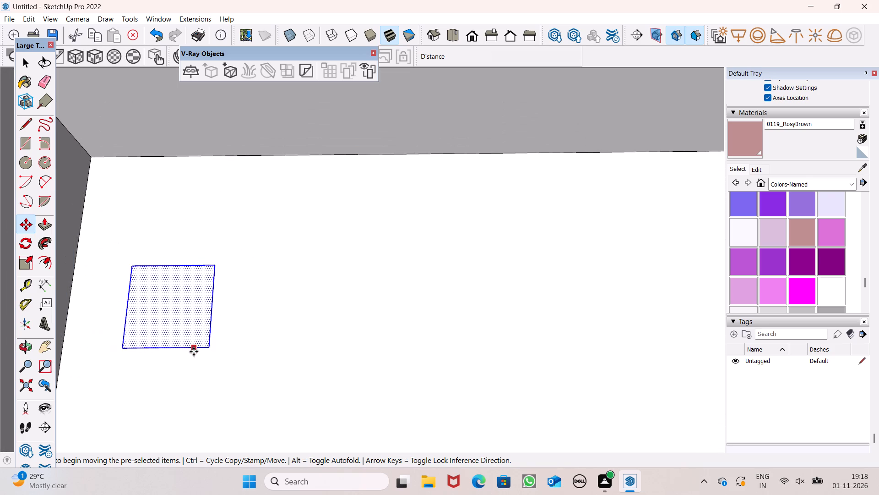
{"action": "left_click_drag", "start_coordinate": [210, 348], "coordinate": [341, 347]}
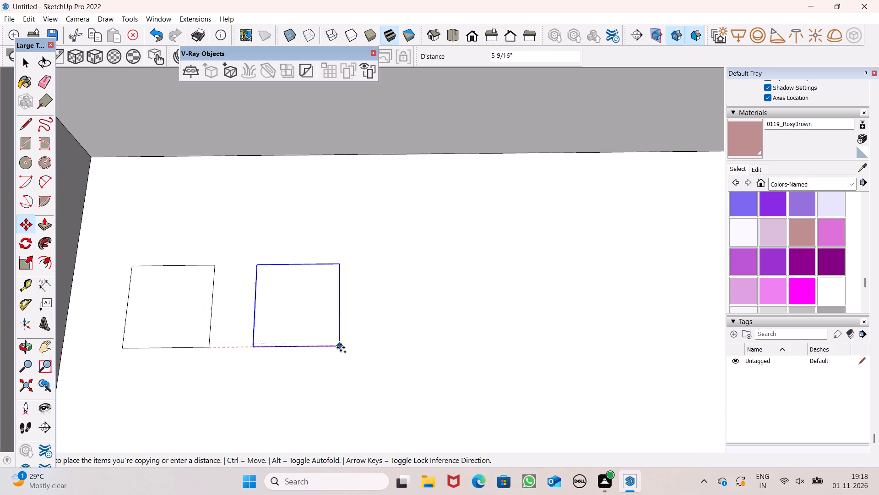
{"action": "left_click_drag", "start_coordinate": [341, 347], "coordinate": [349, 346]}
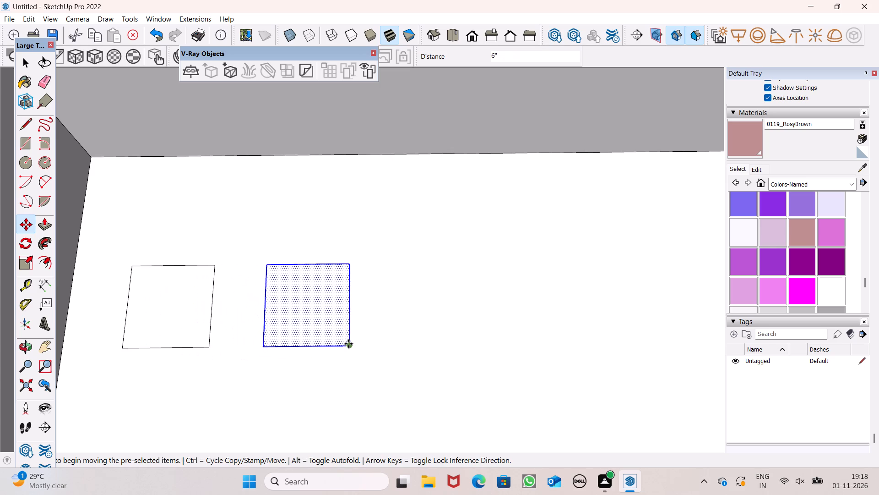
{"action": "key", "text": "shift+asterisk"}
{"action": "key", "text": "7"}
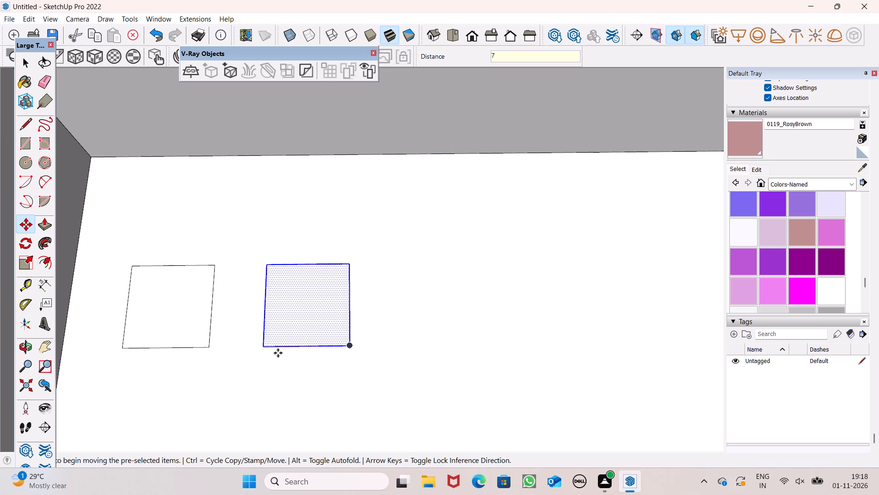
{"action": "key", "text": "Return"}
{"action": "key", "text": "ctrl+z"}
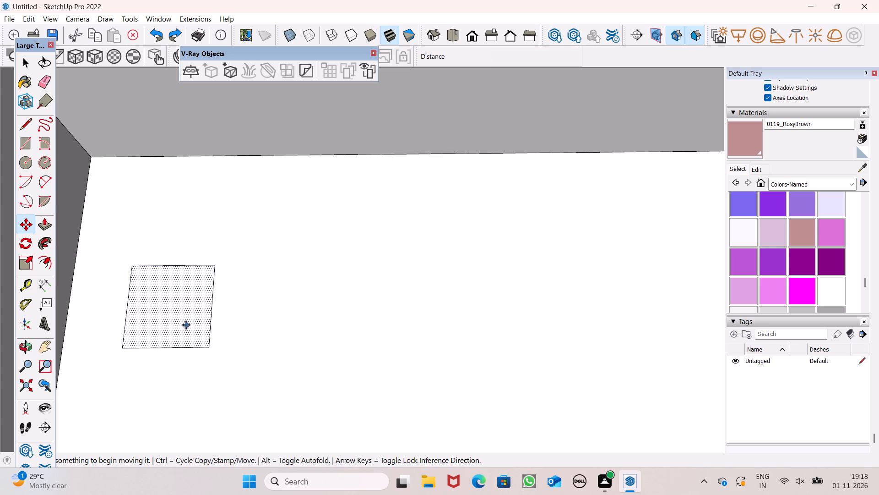
Copy the small square about 5 3/8 inches along the balcony ledge and array it as seven evenly spaced copies.
{"action": "key", "text": "space"}
{"action": "double_click", "coordinate": [185, 324]}
{"action": "scroll", "coordinate": [243, 333], "scroll_direction": "down", "scroll_amount": 3}
{"action": "key", "text": "m"}
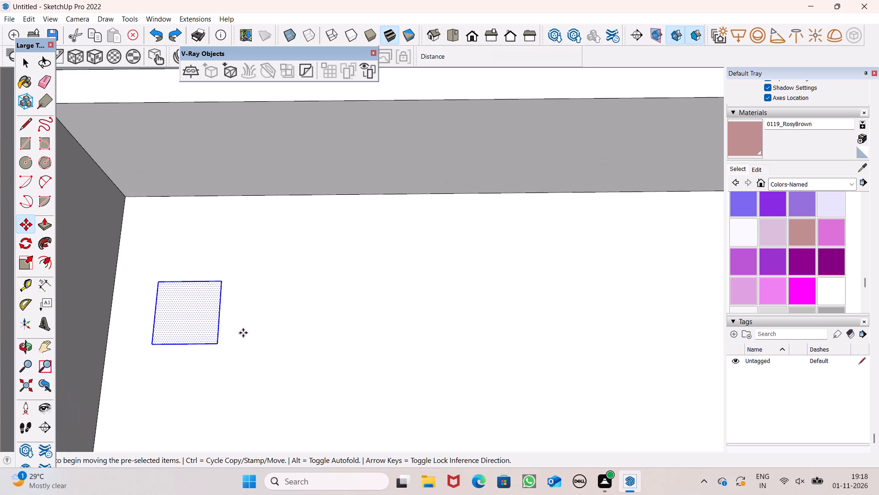
{"action": "key", "text": "Return"}
{"action": "scroll", "coordinate": [230, 336], "scroll_direction": "up", "scroll_amount": 4}
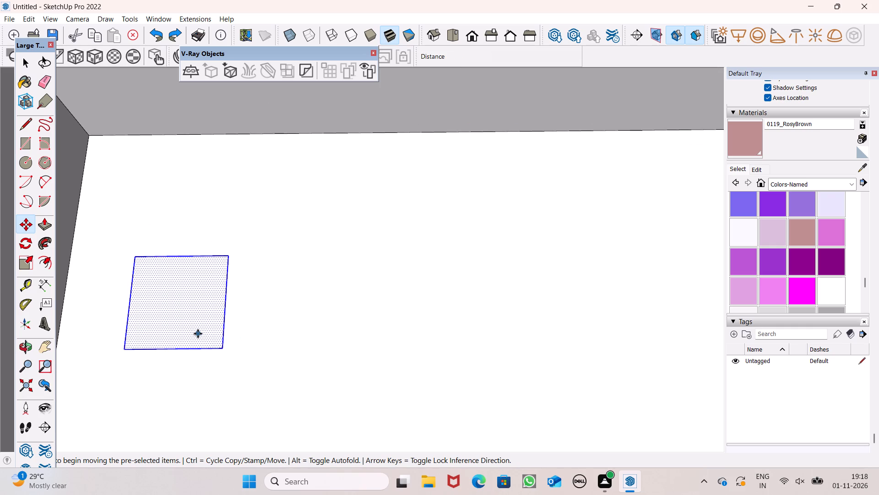
{"action": "scroll", "coordinate": [198, 334], "scroll_direction": "up", "scroll_amount": 2}
{"action": "left_click_drag", "start_coordinate": [198, 334], "coordinate": [340, 340]}
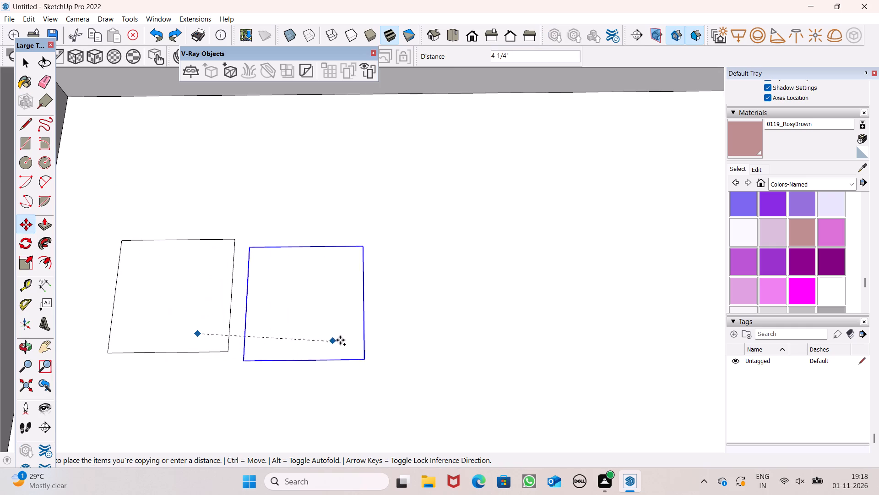
{"action": "left_click_drag", "start_coordinate": [340, 340], "coordinate": [372, 340]}
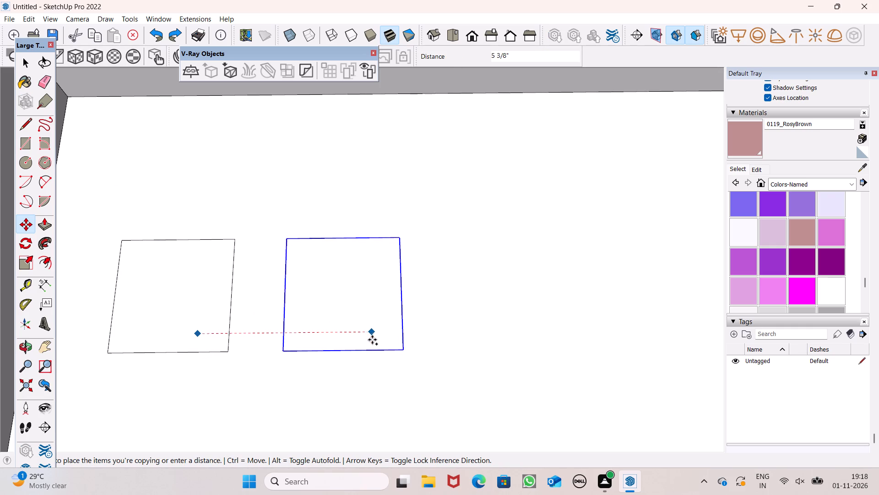
{"action": "left_click_drag", "start_coordinate": [372, 340], "coordinate": [371, 338]}
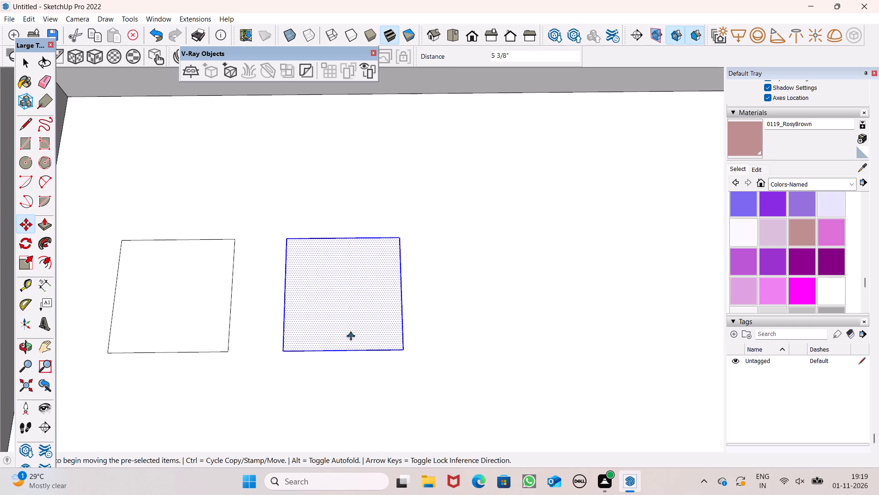
{"action": "key", "text": "shift+asterisk"}
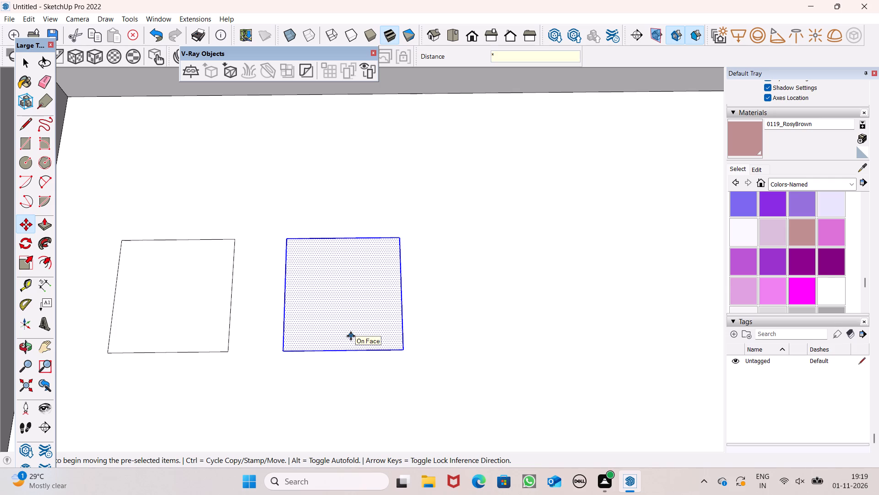
{"action": "key", "text": "7"}
{"action": "key", "text": "Return"}
{"action": "key", "text": "space"}
Examine the row of squares on the balcony ledge up close and against the whole building facade.
{"action": "scroll", "coordinate": [220, 272], "scroll_direction": "down", "scroll_amount": 6}
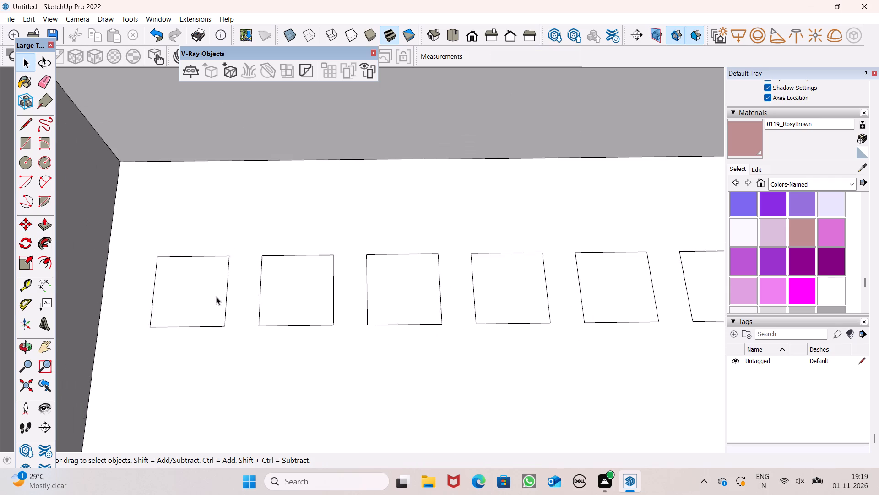
{"action": "scroll", "coordinate": [213, 302], "scroll_direction": "down", "scroll_amount": 15}
{"action": "scroll", "coordinate": [251, 294], "scroll_direction": "up", "scroll_amount": 4}
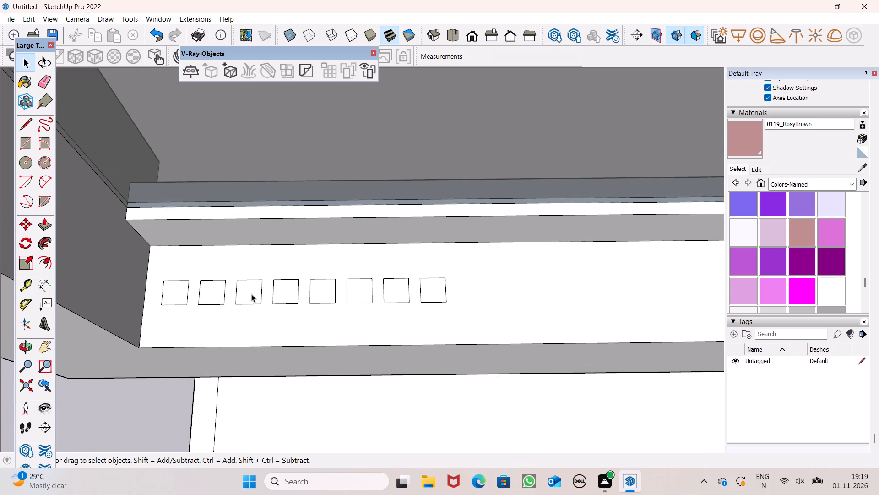
{"action": "scroll", "coordinate": [323, 289], "scroll_direction": "down", "scroll_amount": 9}
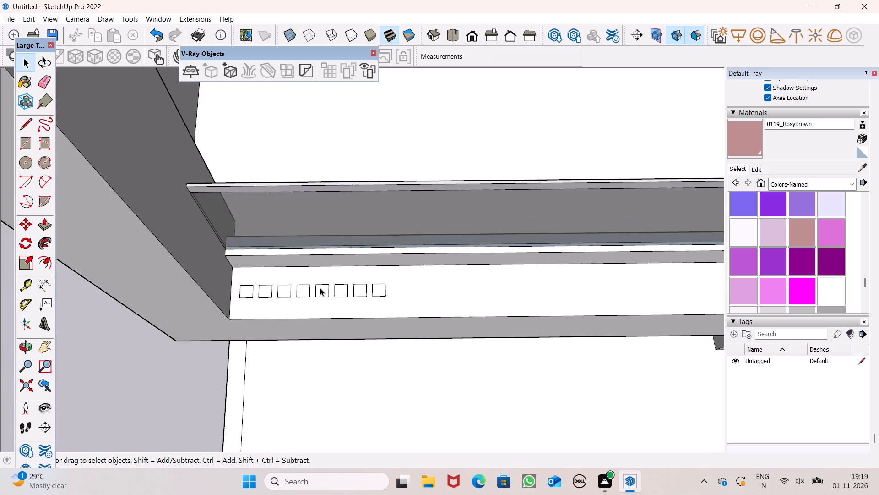
{"action": "scroll", "coordinate": [320, 288], "scroll_direction": "down", "scroll_amount": 5}
{"action": "middle_click_drag", "start_coordinate": [375, 303], "coordinate": [356, 224]}
{"action": "scroll", "coordinate": [356, 226], "scroll_direction": "down", "scroll_amount": 6}
{"action": "middle_click_drag", "start_coordinate": [410, 242], "coordinate": [406, 115]}
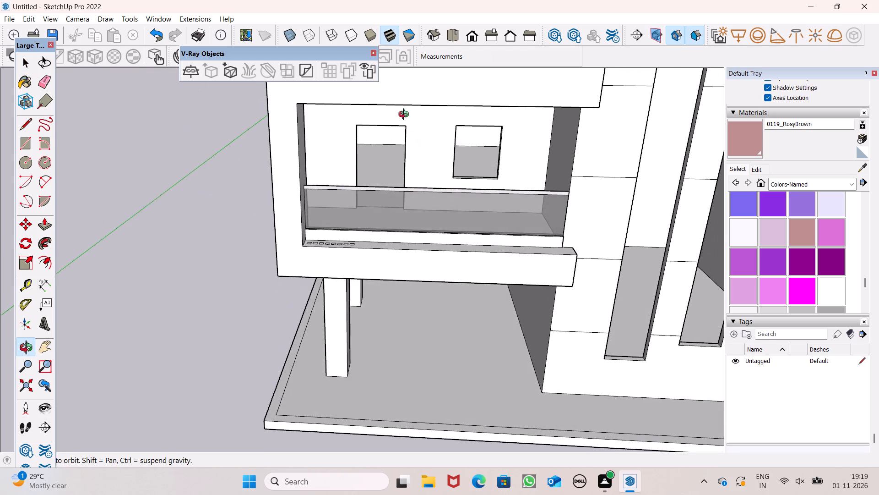
{"action": "middle_click_drag", "start_coordinate": [406, 115], "coordinate": [426, 102]}
{"action": "scroll", "coordinate": [412, 225], "scroll_direction": "down", "scroll_amount": 5}
{"action": "scroll", "coordinate": [392, 262], "scroll_direction": "down", "scroll_amount": 2}
{"action": "scroll", "coordinate": [386, 223], "scroll_direction": "down", "scroll_amount": 2}
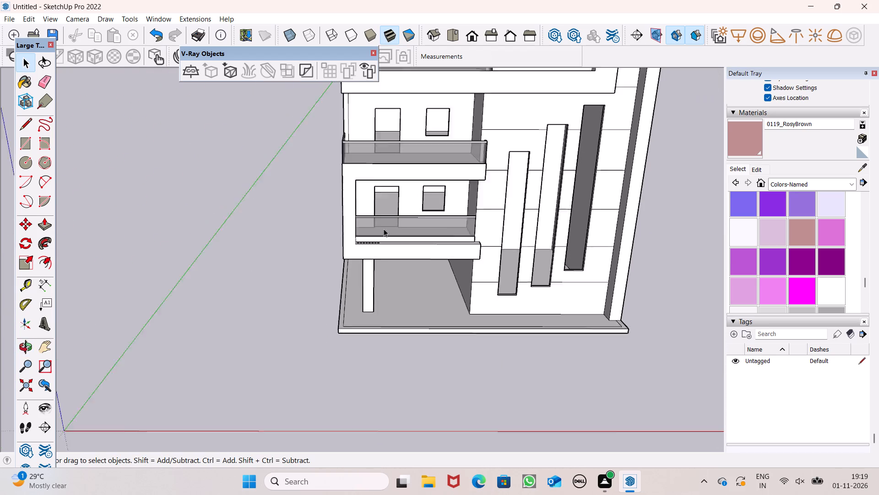
{"action": "scroll", "coordinate": [384, 229], "scroll_direction": "down", "scroll_amount": 3}
{"action": "scroll", "coordinate": [369, 166], "scroll_direction": "up", "scroll_amount": 1}
{"action": "scroll", "coordinate": [377, 256], "scroll_direction": "down", "scroll_amount": 5}
{"action": "scroll", "coordinate": [369, 198], "scroll_direction": "up", "scroll_amount": 4}
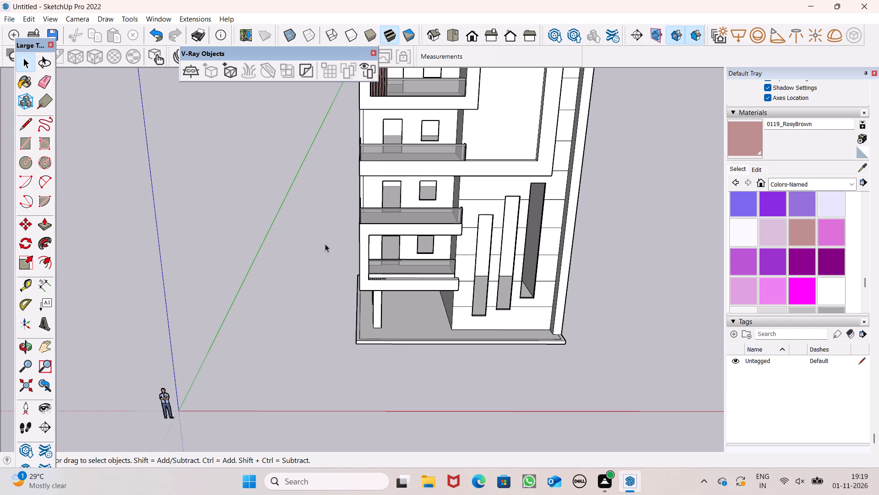
{"action": "scroll", "coordinate": [320, 258], "scroll_direction": "down", "scroll_amount": 2}
{"action": "scroll", "coordinate": [359, 244], "scroll_direction": "up", "scroll_amount": 8}
{"action": "scroll", "coordinate": [331, 253], "scroll_direction": "down", "scroll_amount": 1}
Paint all eight small squares on the lowest balcony's ledge with the 0119_RosyBrown material.
{"action": "middle_click_drag", "start_coordinate": [401, 381], "coordinate": [406, 442]}
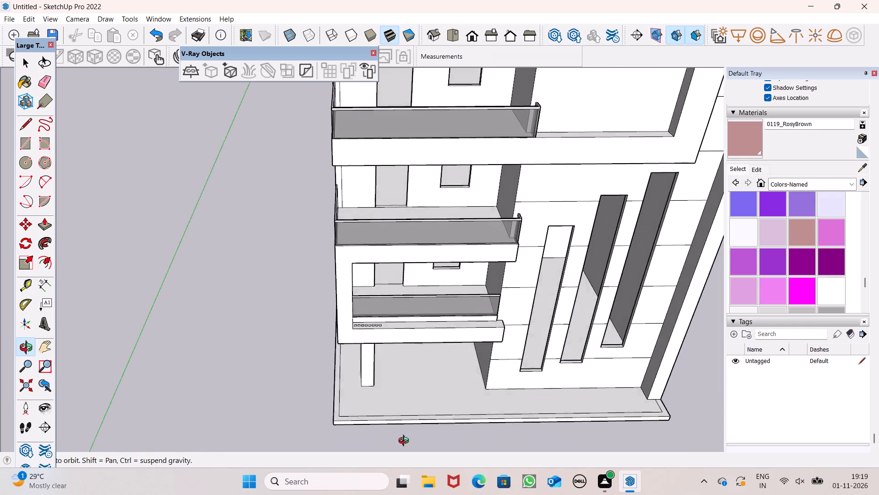
{"action": "middle_click_drag", "start_coordinate": [406, 442], "coordinate": [403, 435]}
{"action": "scroll", "coordinate": [369, 360], "scroll_direction": "up", "scroll_amount": 9}
{"action": "scroll", "coordinate": [369, 286], "scroll_direction": "up", "scroll_amount": 2}
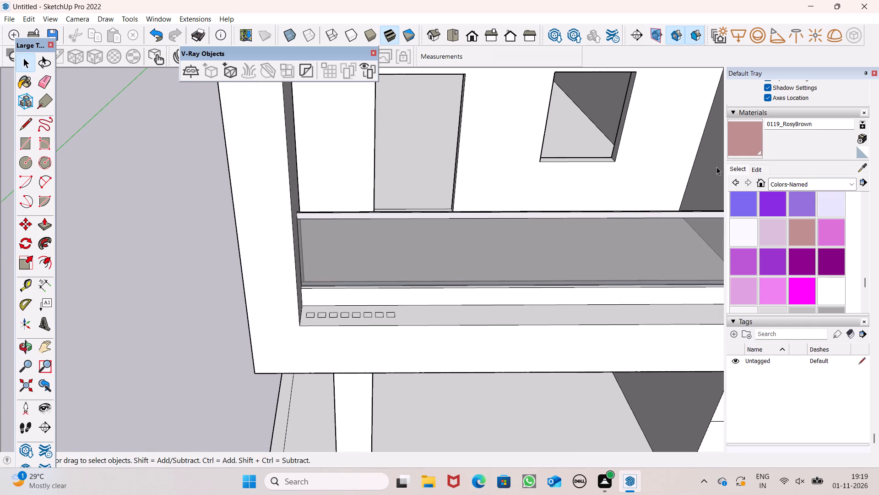
{"action": "left_click", "coordinate": [736, 136]}
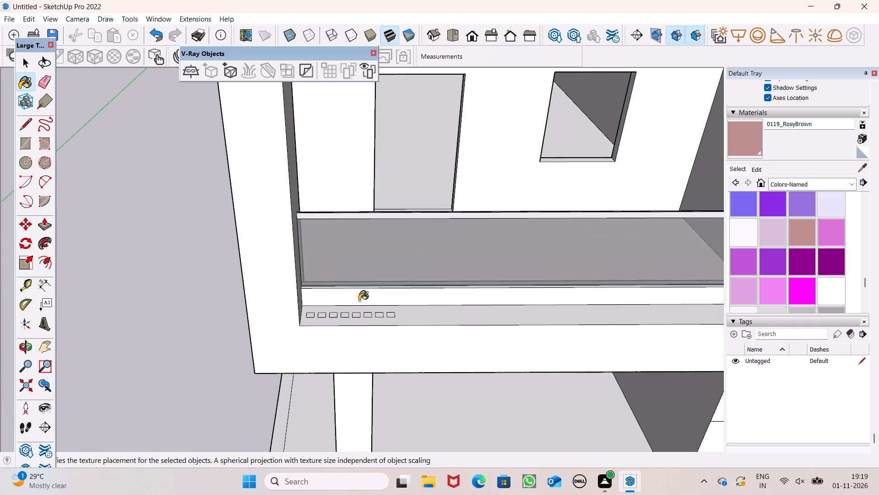
{"action": "scroll", "coordinate": [353, 313], "scroll_direction": "up", "scroll_amount": 8}
{"action": "scroll", "coordinate": [301, 307], "scroll_direction": "up", "scroll_amount": 7}
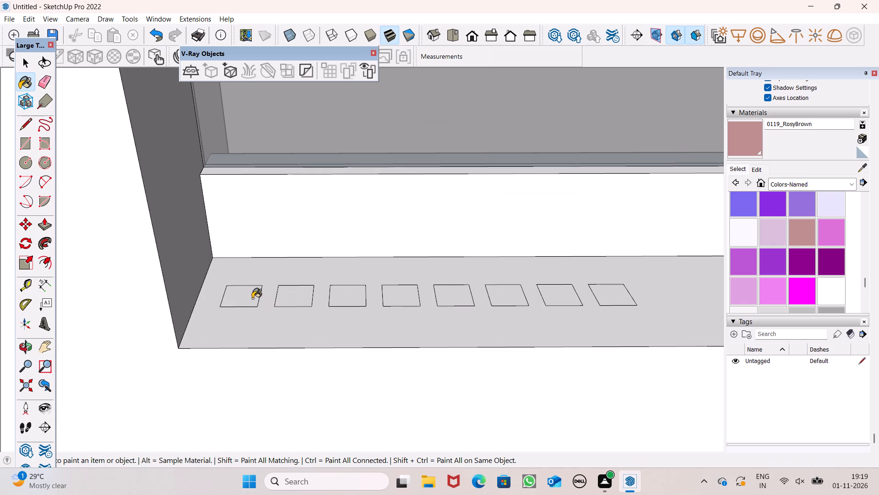
{"action": "left_click", "coordinate": [252, 298]}
{"action": "scroll", "coordinate": [316, 305], "scroll_direction": "up", "scroll_amount": 5}
{"action": "left_click", "coordinate": [285, 297]}
{"action": "left_click", "coordinate": [365, 293]}
{"action": "scroll", "coordinate": [292, 302], "scroll_direction": "down", "scroll_amount": 6}
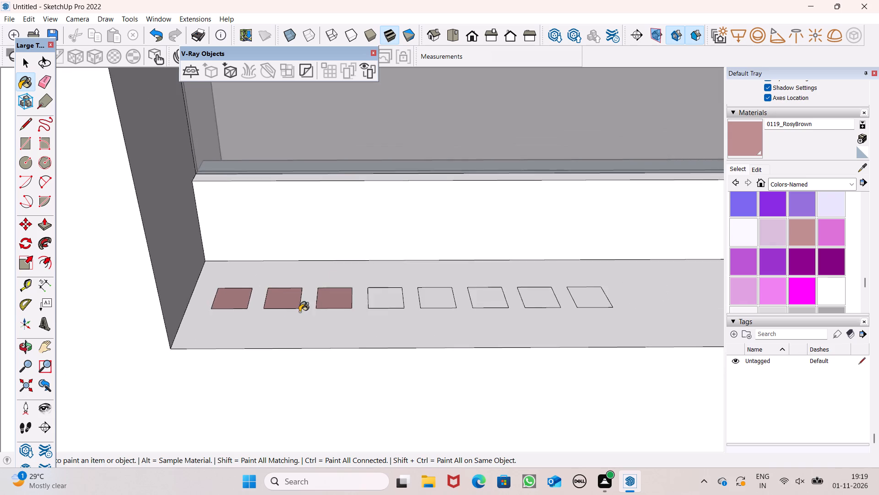
{"action": "scroll", "coordinate": [363, 303], "scroll_direction": "up", "scroll_amount": 4}
{"action": "left_click", "coordinate": [380, 298]}
{"action": "scroll", "coordinate": [364, 300], "scroll_direction": "down", "scroll_amount": 5}
{"action": "scroll", "coordinate": [422, 304], "scroll_direction": "up", "scroll_amount": 4}
{"action": "left_click", "coordinate": [423, 302]}
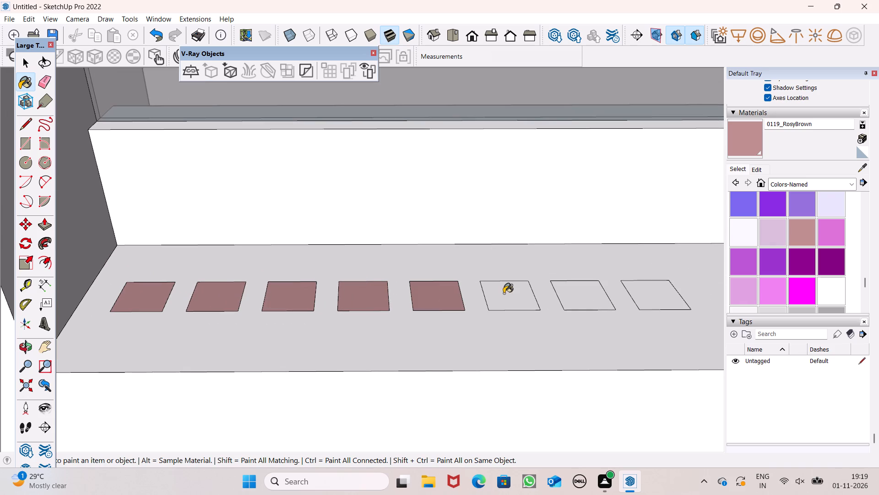
{"action": "left_click", "coordinate": [506, 293]}
{"action": "left_click", "coordinate": [569, 296]}
{"action": "left_click", "coordinate": [624, 293]}
{"action": "key", "text": "ctrl+z"}
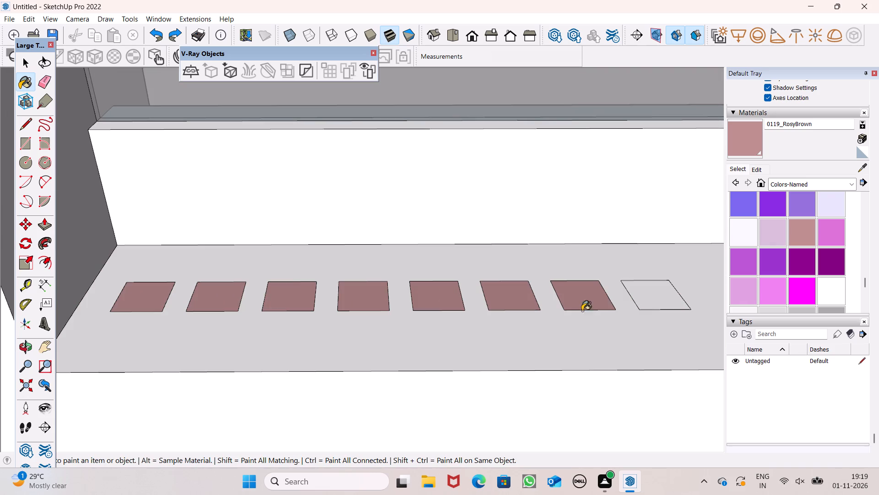
{"action": "left_click", "coordinate": [648, 299]}
{"action": "key", "text": "space"}
Extrude the first four RosyBrown squares on the lowest balcony ledge up 10' to the top of the opening with Push/Pull.
{"action": "scroll", "coordinate": [475, 313], "scroll_direction": "down", "scroll_amount": 18}
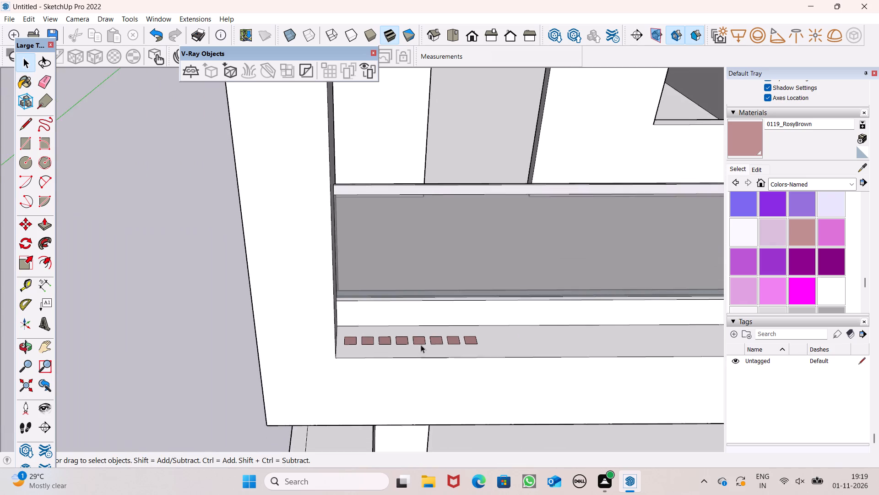
{"action": "middle_click_drag", "start_coordinate": [422, 386], "coordinate": [411, 410]}
{"action": "scroll", "coordinate": [415, 424], "scroll_direction": "up", "scroll_amount": 1}
{"action": "scroll", "coordinate": [315, 406], "scroll_direction": "down", "scroll_amount": 7}
{"action": "scroll", "coordinate": [379, 359], "scroll_direction": "up", "scroll_amount": 6}
{"action": "scroll", "coordinate": [307, 370], "scroll_direction": "down", "scroll_amount": 1}
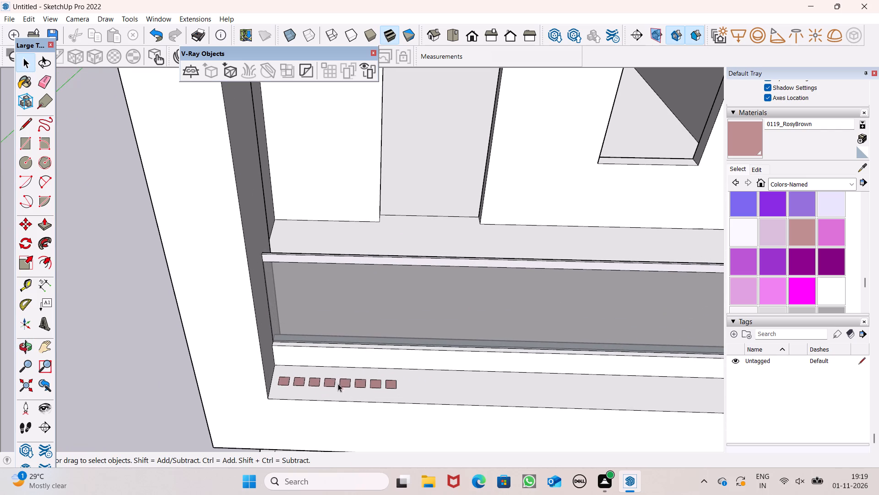
{"action": "middle_click_drag", "start_coordinate": [344, 412], "coordinate": [348, 420]}
{"action": "left_click", "coordinate": [49, 225]}
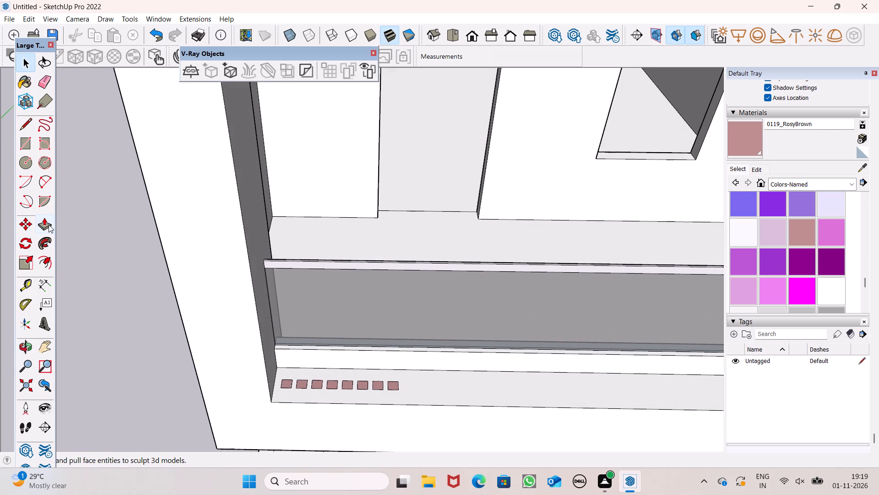
{"action": "scroll", "coordinate": [165, 330], "scroll_direction": "down", "scroll_amount": 4}
{"action": "middle_click_drag", "start_coordinate": [180, 352], "coordinate": [187, 387]}
{"action": "scroll", "coordinate": [190, 364], "scroll_direction": "up", "scroll_amount": 7}
{"action": "scroll", "coordinate": [178, 453], "scroll_direction": "down", "scroll_amount": 7}
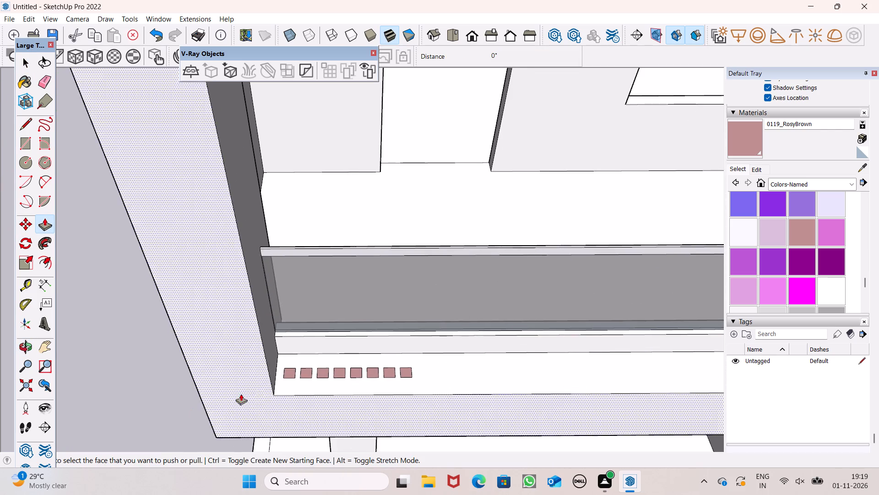
{"action": "scroll", "coordinate": [279, 384], "scroll_direction": "up", "scroll_amount": 2}
{"action": "scroll", "coordinate": [299, 411], "scroll_direction": "down", "scroll_amount": 6}
{"action": "scroll", "coordinate": [300, 333], "scroll_direction": "up", "scroll_amount": 6}
{"action": "scroll", "coordinate": [294, 348], "scroll_direction": "down", "scroll_amount": 8}
{"action": "middle_click_drag", "start_coordinate": [294, 387], "coordinate": [298, 409]}
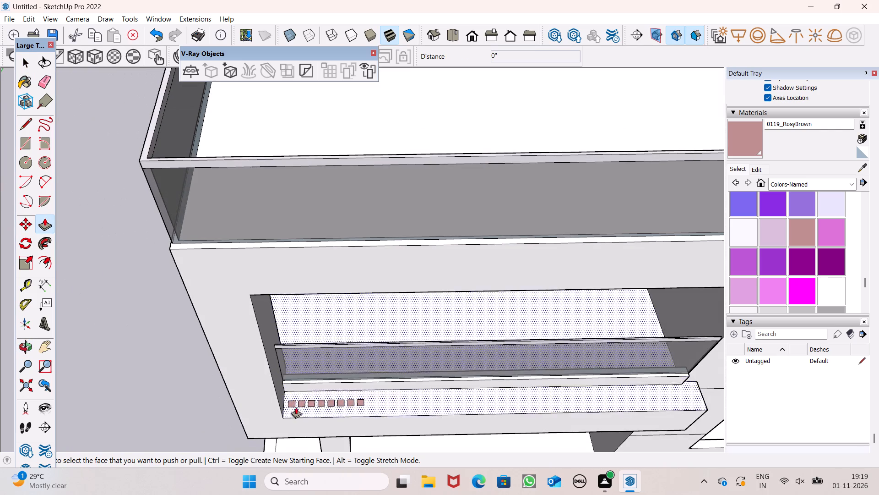
{"action": "scroll", "coordinate": [291, 392], "scroll_direction": "up", "scroll_amount": 7}
{"action": "scroll", "coordinate": [292, 400], "scroll_direction": "down", "scroll_amount": 6}
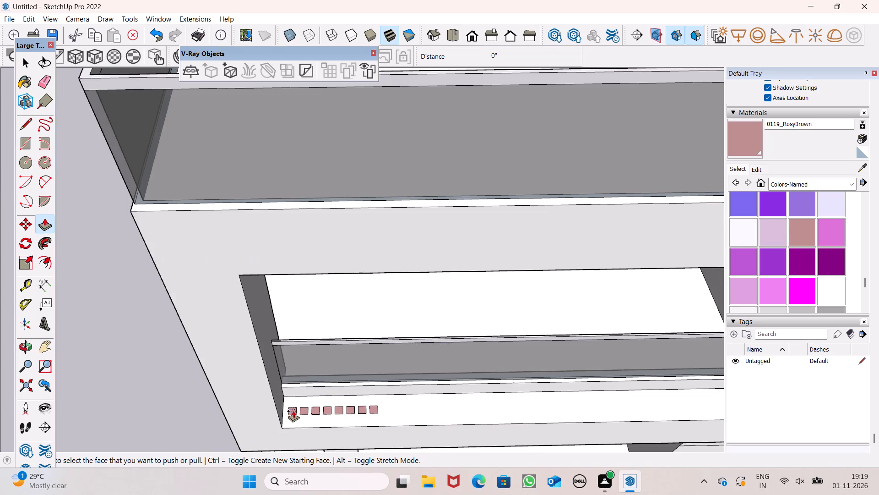
{"action": "left_click_drag", "start_coordinate": [293, 411], "coordinate": [301, 275]}
{"action": "left_click_drag", "start_coordinate": [302, 411], "coordinate": [309, 397]}
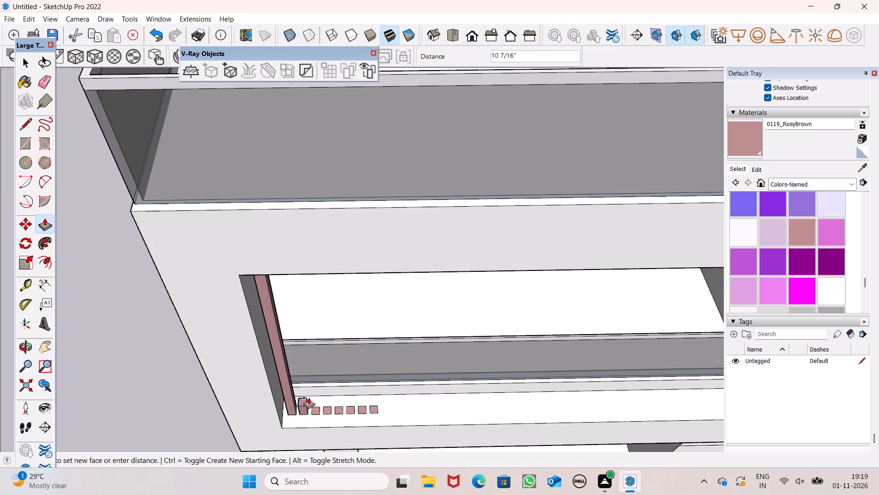
{"action": "left_click_drag", "start_coordinate": [309, 397], "coordinate": [312, 273]}
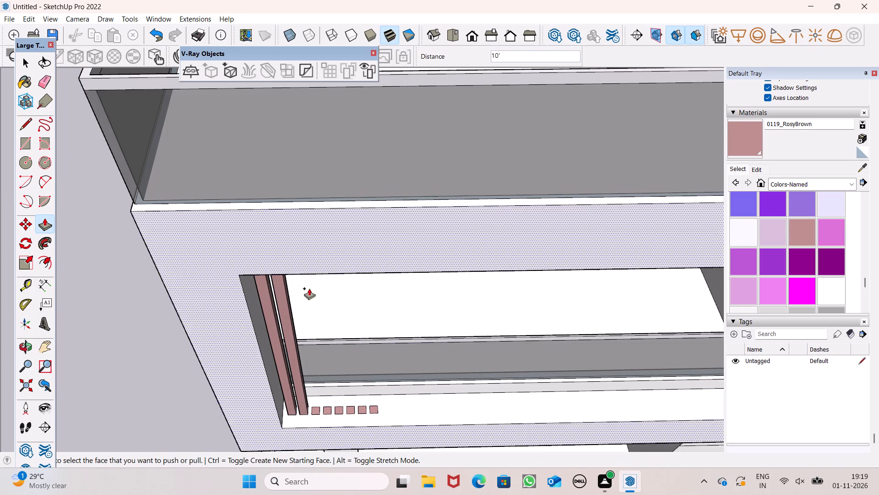
{"action": "left_click_drag", "start_coordinate": [313, 410], "coordinate": [313, 309]}
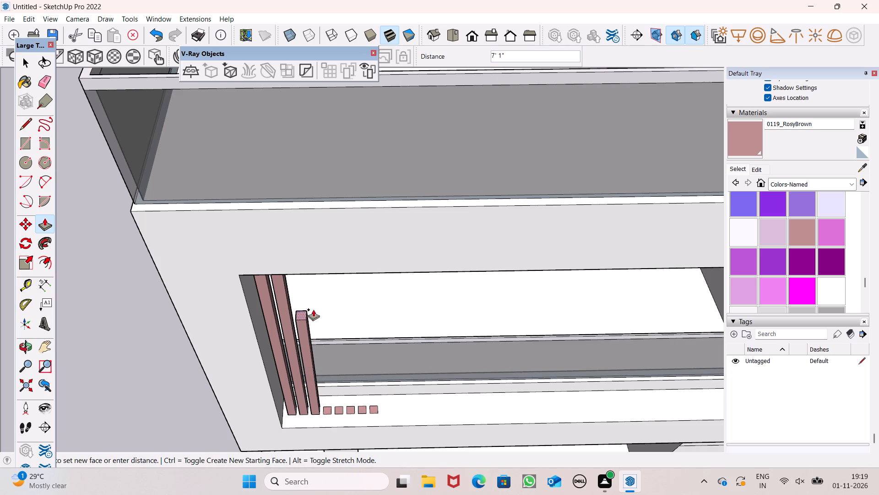
{"action": "left_click_drag", "start_coordinate": [313, 309], "coordinate": [319, 275]}
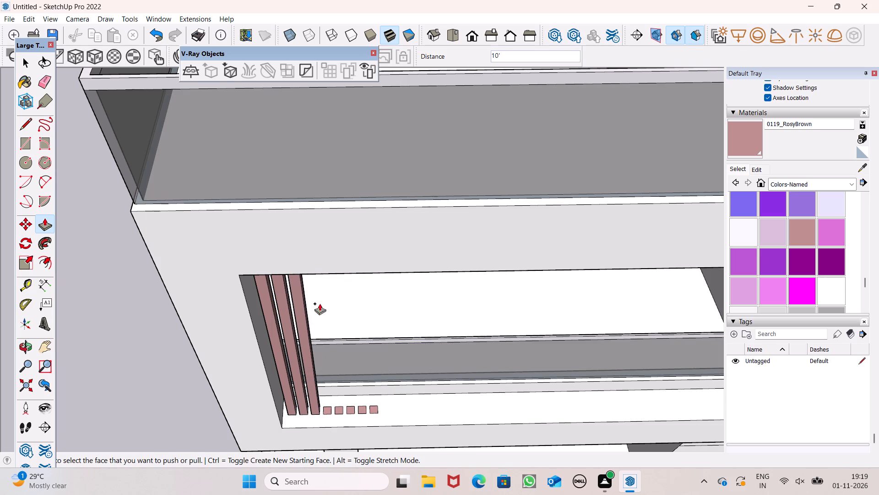
{"action": "left_click_drag", "start_coordinate": [326, 412], "coordinate": [325, 281]}
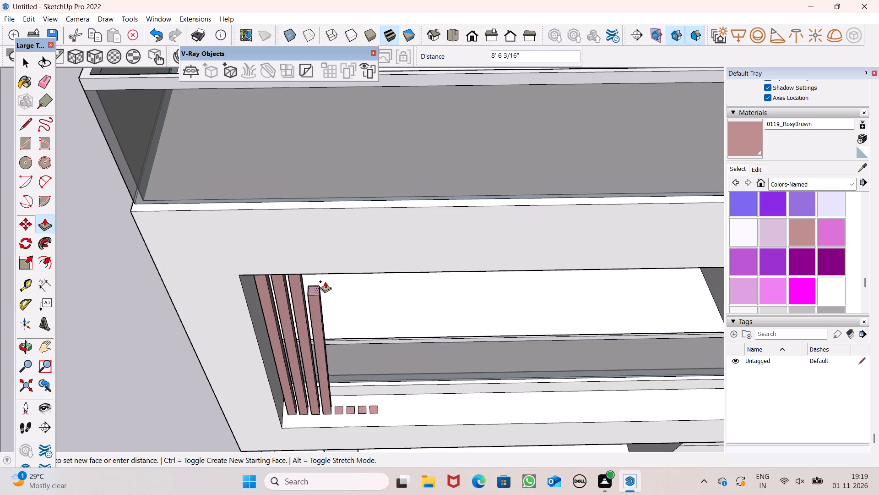
{"action": "left_click_drag", "start_coordinate": [325, 281], "coordinate": [331, 275]}
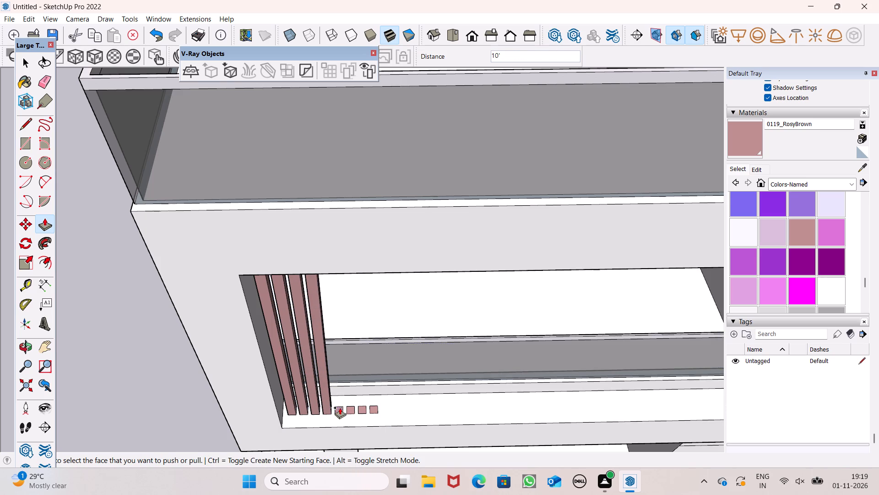
Extrude the remaining four RosyBrown squares up to the top of the balcony opening, matching the 10' slats.
{"action": "left_click_drag", "start_coordinate": [340, 407], "coordinate": [341, 271]}
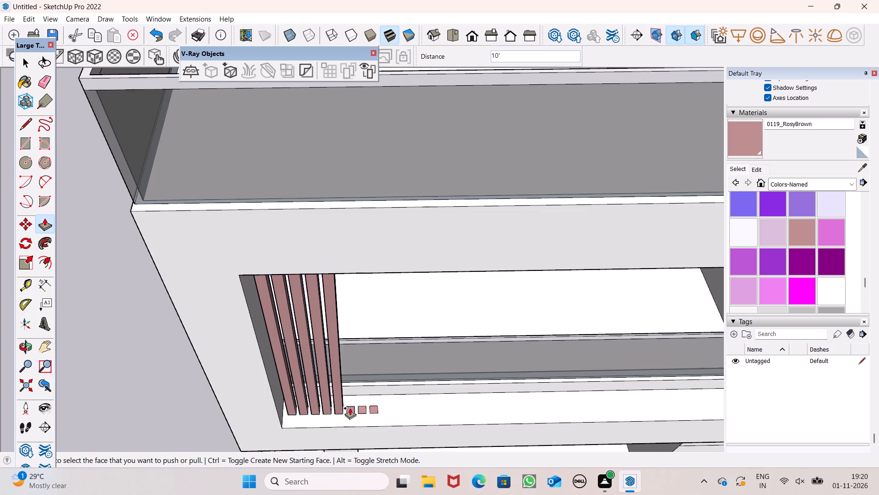
{"action": "left_click_drag", "start_coordinate": [349, 408], "coordinate": [350, 272]}
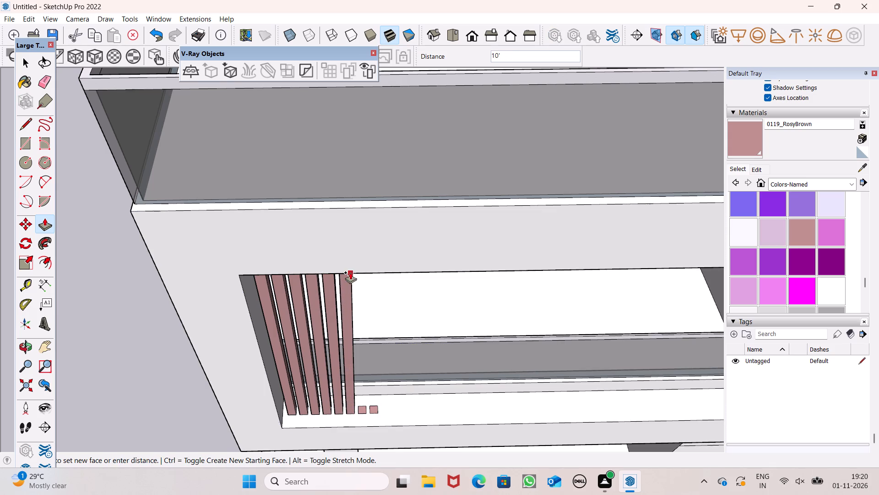
{"action": "left_click_drag", "start_coordinate": [363, 411], "coordinate": [359, 279]}
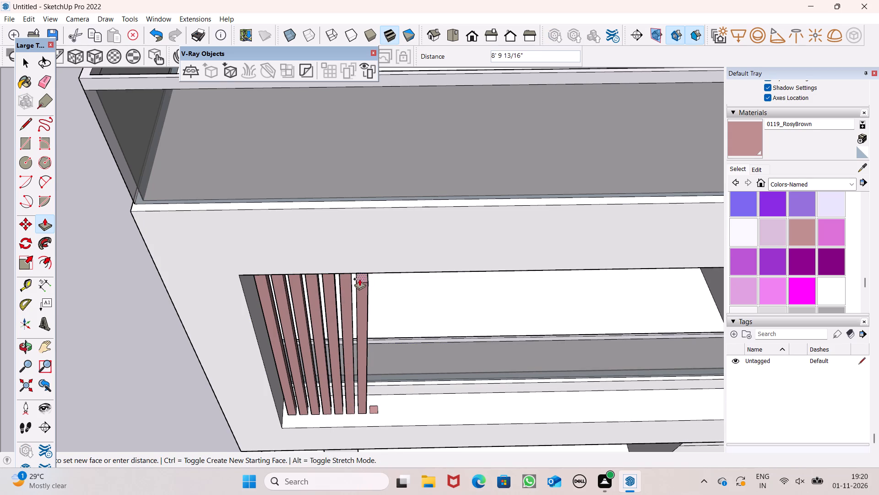
{"action": "left_click_drag", "start_coordinate": [359, 279], "coordinate": [374, 269]}
{"action": "left_click_drag", "start_coordinate": [374, 269], "coordinate": [379, 272]}
{"action": "left_click_drag", "start_coordinate": [374, 407], "coordinate": [408, 297]}
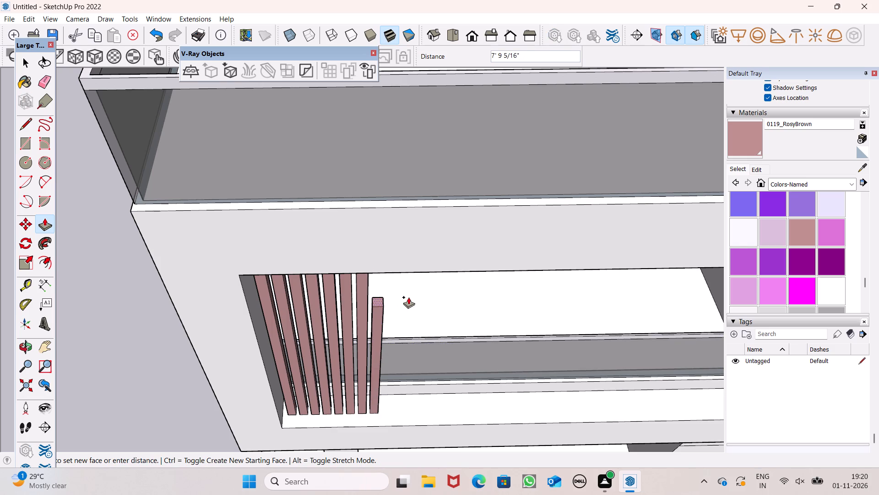
{"action": "left_click_drag", "start_coordinate": [408, 297], "coordinate": [401, 271]}
{"action": "key", "text": "space"}
Examine the lowest balcony's slats against the whole building facade from several angles.
{"action": "scroll", "coordinate": [391, 271], "scroll_direction": "down", "scroll_amount": 8}
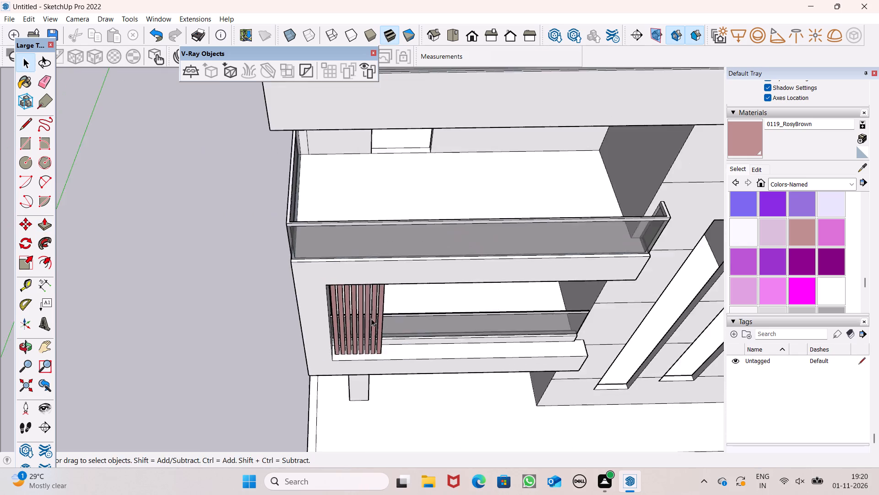
{"action": "middle_click_drag", "start_coordinate": [371, 319], "coordinate": [354, 186]}
{"action": "scroll", "coordinate": [340, 239], "scroll_direction": "down", "scroll_amount": 7}
{"action": "middle_click_drag", "start_coordinate": [339, 295], "coordinate": [338, 314]}
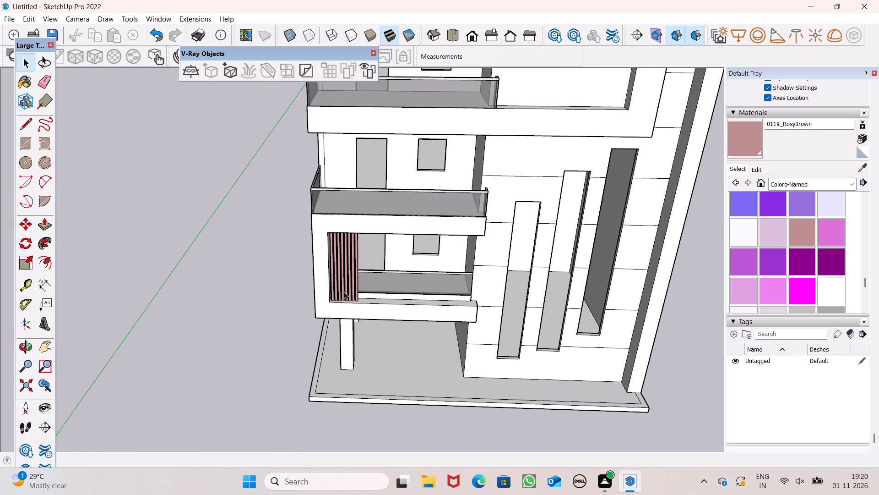
{"action": "scroll", "coordinate": [310, 298], "scroll_direction": "down", "scroll_amount": 3}
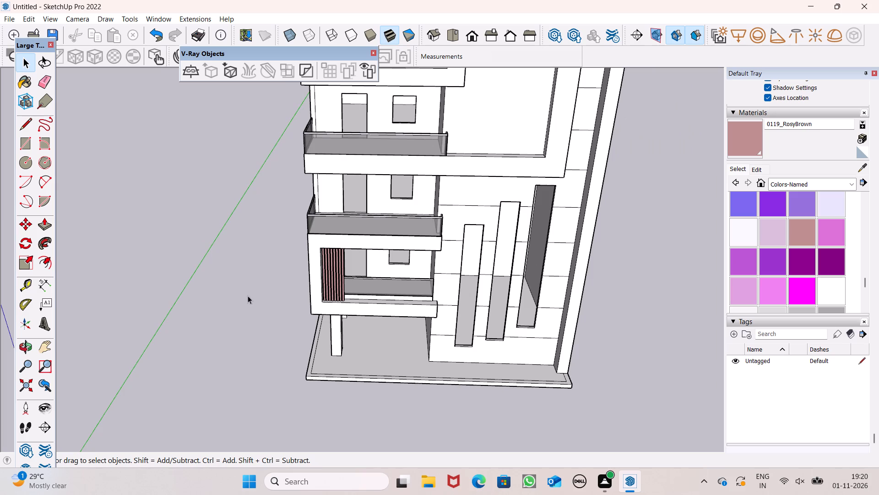
{"action": "scroll", "coordinate": [247, 296], "scroll_direction": "down", "scroll_amount": 1}
{"action": "middle_click_drag", "start_coordinate": [232, 313], "coordinate": [237, 333]}
{"action": "scroll", "coordinate": [208, 275], "scroll_direction": "down", "scroll_amount": 5}
{"action": "middle_click_drag", "start_coordinate": [281, 369], "coordinate": [290, 294]}
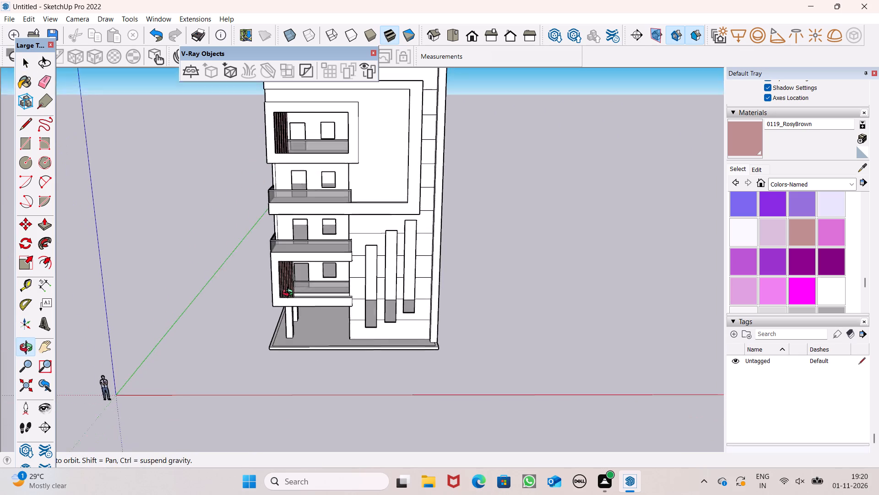
{"action": "middle_click_drag", "start_coordinate": [290, 294], "coordinate": [294, 287]}
{"action": "scroll", "coordinate": [298, 228], "scroll_direction": "down", "scroll_amount": 2}
{"action": "middle_click_drag", "start_coordinate": [316, 264], "coordinate": [318, 301]}
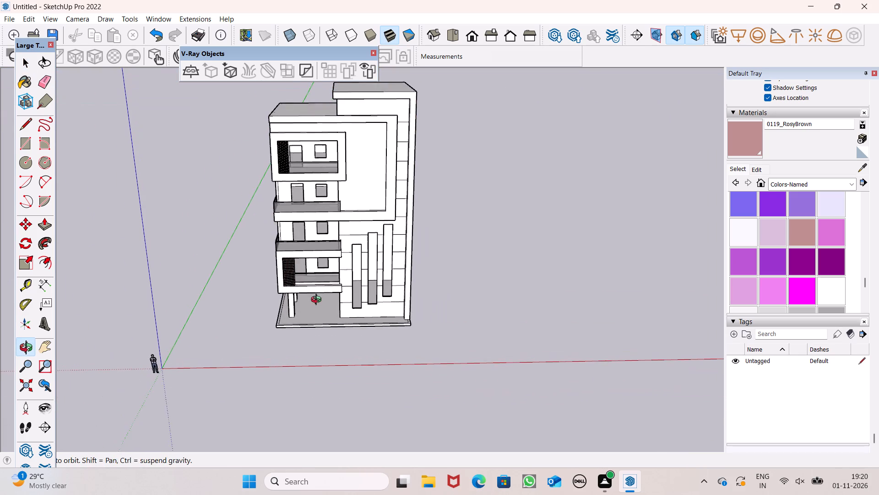
{"action": "middle_click_drag", "start_coordinate": [318, 301], "coordinate": [325, 298]}
Paint the large recessed wall panel beside the upper balconies with Blinds Vertical Stripe Gray from the Window Coverings materials.
{"action": "left_click", "coordinate": [791, 180]}
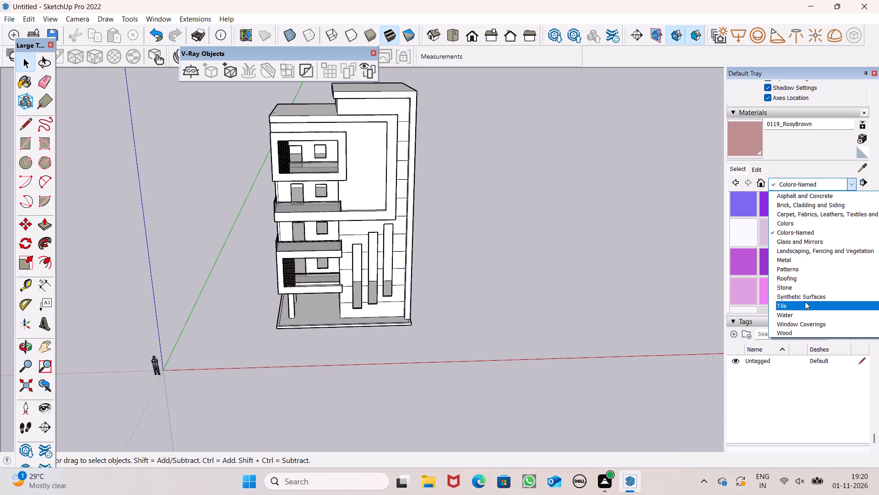
{"action": "left_click", "coordinate": [801, 320]}
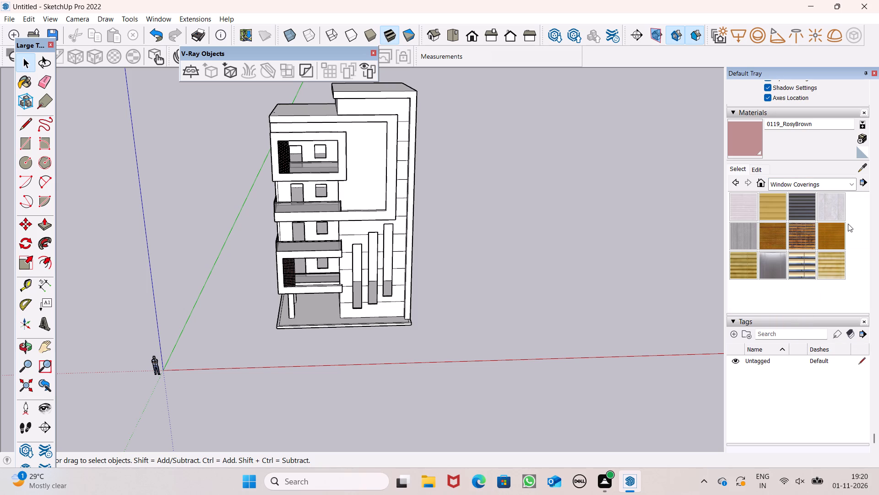
{"action": "left_click", "coordinate": [791, 188]}
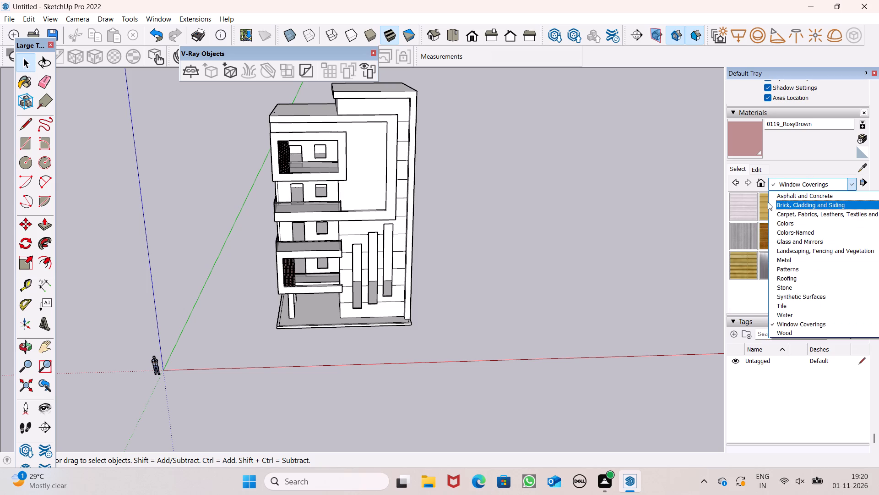
{"action": "left_click", "coordinate": [742, 229]}
{"action": "scroll", "coordinate": [749, 237], "scroll_direction": "up", "scroll_amount": 1}
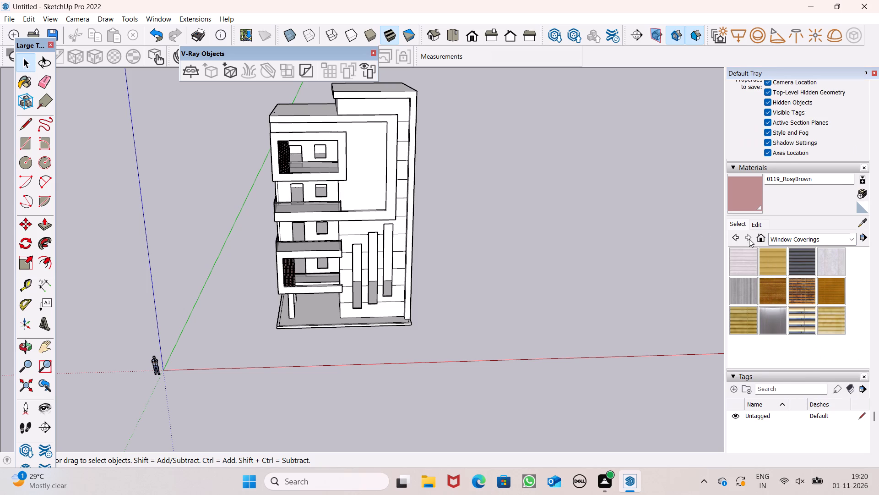
{"action": "left_click", "coordinate": [749, 239]}
{"action": "scroll", "coordinate": [439, 196], "scroll_direction": "up", "scroll_amount": 6}
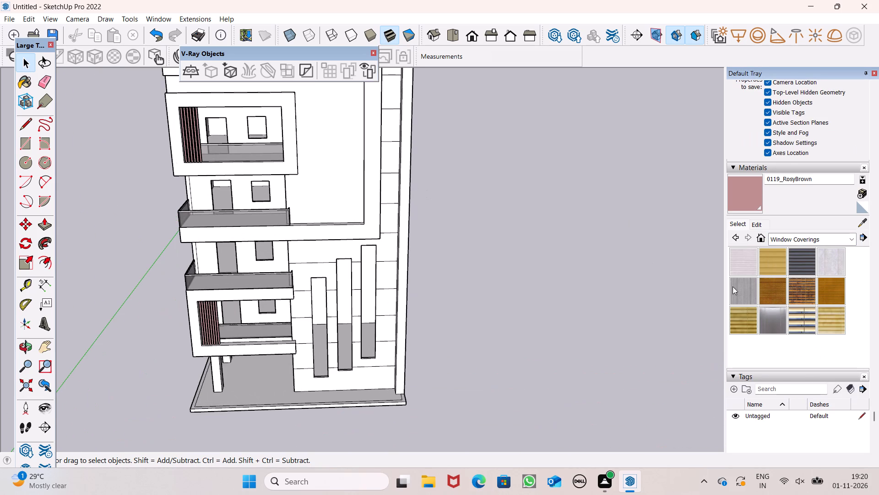
{"action": "left_click", "coordinate": [745, 291]}
{"action": "scroll", "coordinate": [613, 286], "scroll_direction": "down", "scroll_amount": 1}
{"action": "scroll", "coordinate": [440, 234], "scroll_direction": "up", "scroll_amount": 5}
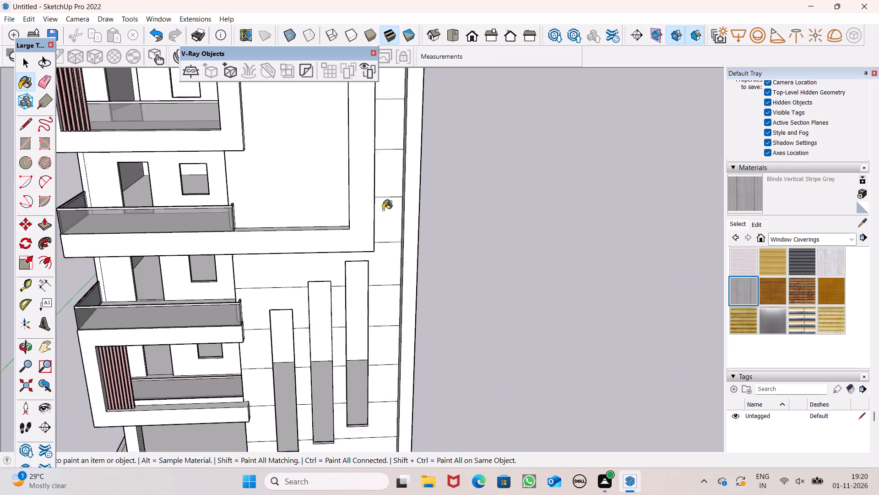
{"action": "scroll", "coordinate": [383, 210], "scroll_direction": "up", "scroll_amount": 1}
{"action": "left_click", "coordinate": [281, 170]}
Set the texture width of the Blinds Vertical Stripe Gray material to 4'.
{"action": "scroll", "coordinate": [428, 287], "scroll_direction": "down", "scroll_amount": 5}
{"action": "middle_click_drag", "start_coordinate": [530, 320], "coordinate": [526, 363]}
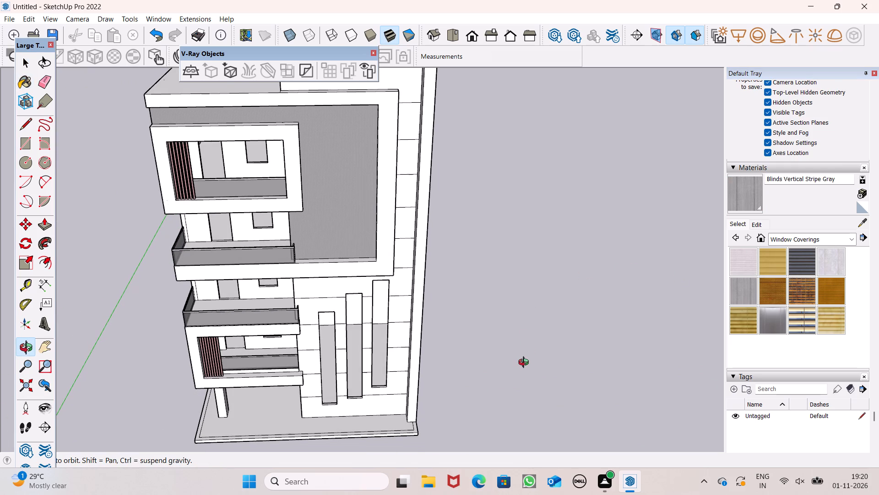
{"action": "middle_click_drag", "start_coordinate": [526, 363], "coordinate": [531, 344]}
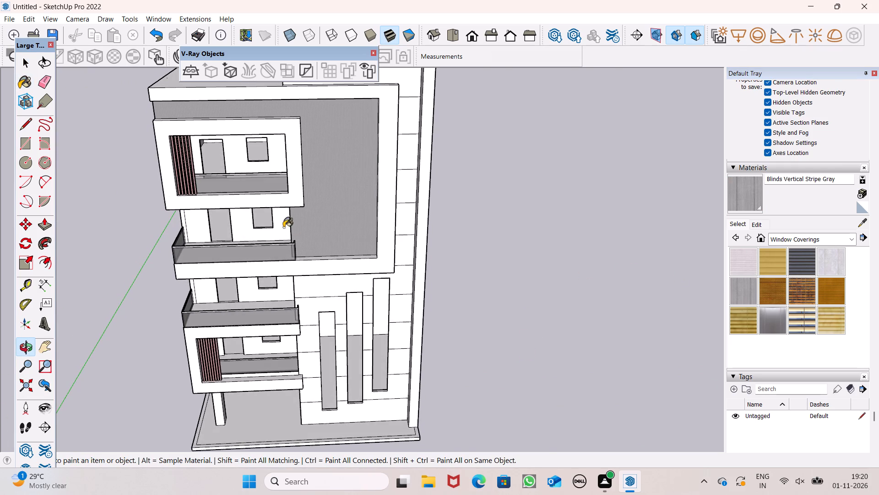
{"action": "scroll", "coordinate": [288, 176], "scroll_direction": "up", "scroll_amount": 8}
{"action": "middle_click_drag", "start_coordinate": [416, 302], "coordinate": [401, 331]}
{"action": "scroll", "coordinate": [373, 323], "scroll_direction": "down", "scroll_amount": 2}
{"action": "scroll", "coordinate": [372, 323], "scroll_direction": "up", "scroll_amount": 9}
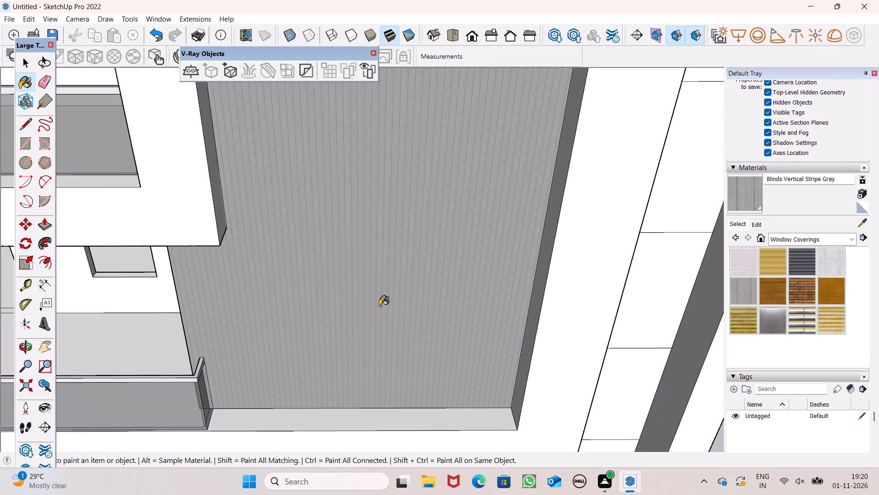
{"action": "scroll", "coordinate": [380, 324], "scroll_direction": "down", "scroll_amount": 2}
{"action": "left_click", "coordinate": [755, 222]}
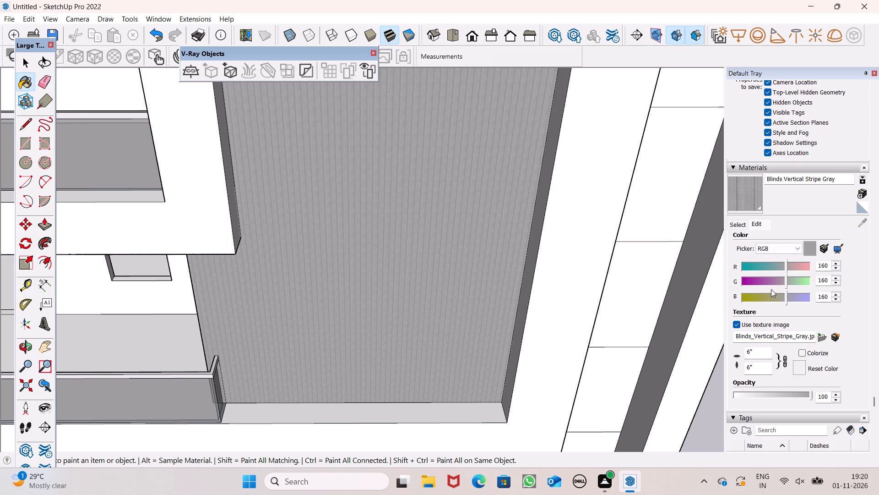
{"action": "left_click", "coordinate": [762, 351]}
{"action": "key", "text": "BackSpace"}
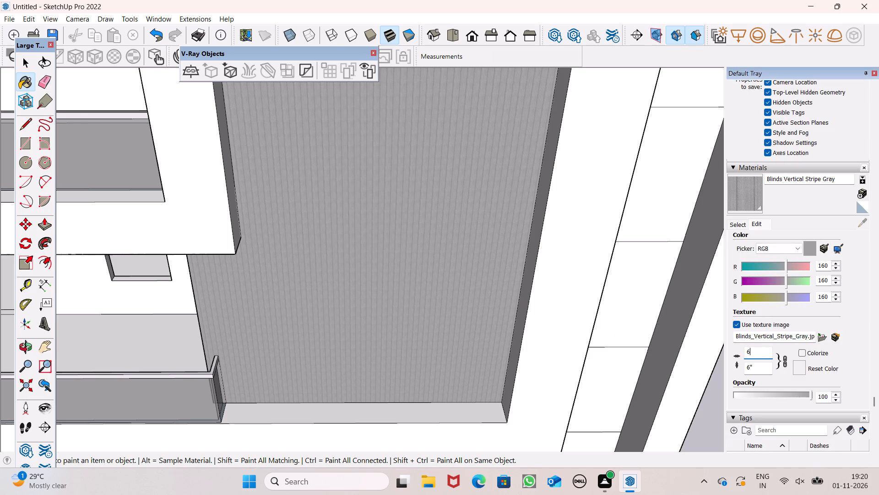
{"action": "key", "text": "BackSpace"}
{"action": "type", "text": "4'"}
{"action": "key", "text": "Return"}
{"action": "key", "text": "space"}
{"action": "scroll", "coordinate": [555, 220], "scroll_direction": "down", "scroll_amount": 4}
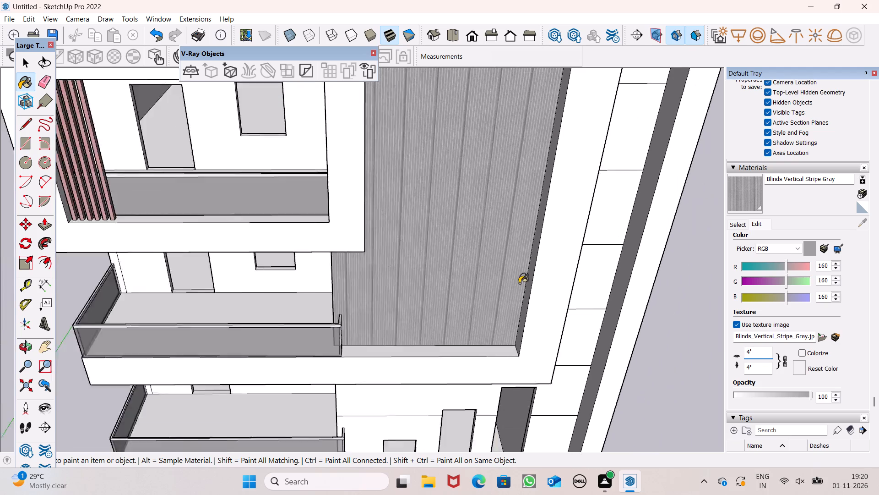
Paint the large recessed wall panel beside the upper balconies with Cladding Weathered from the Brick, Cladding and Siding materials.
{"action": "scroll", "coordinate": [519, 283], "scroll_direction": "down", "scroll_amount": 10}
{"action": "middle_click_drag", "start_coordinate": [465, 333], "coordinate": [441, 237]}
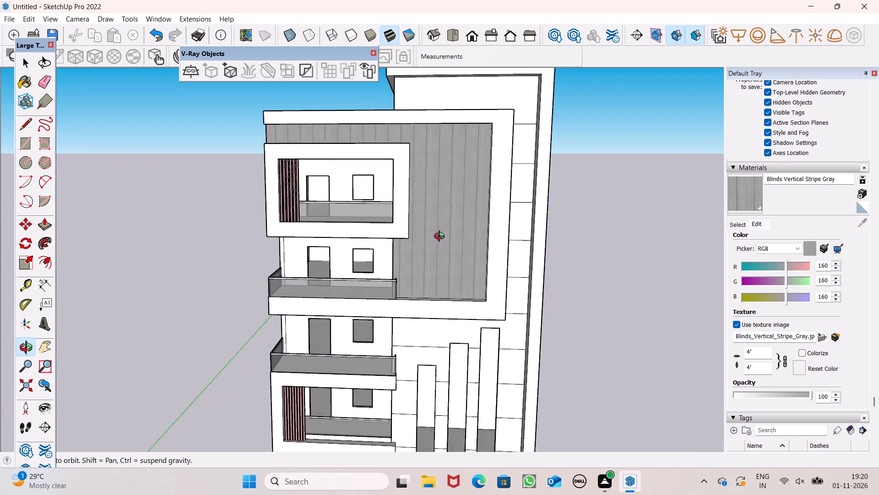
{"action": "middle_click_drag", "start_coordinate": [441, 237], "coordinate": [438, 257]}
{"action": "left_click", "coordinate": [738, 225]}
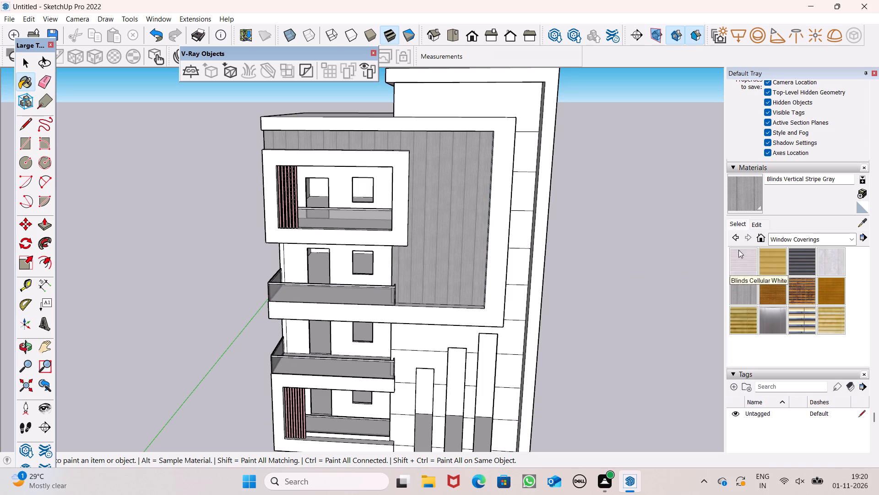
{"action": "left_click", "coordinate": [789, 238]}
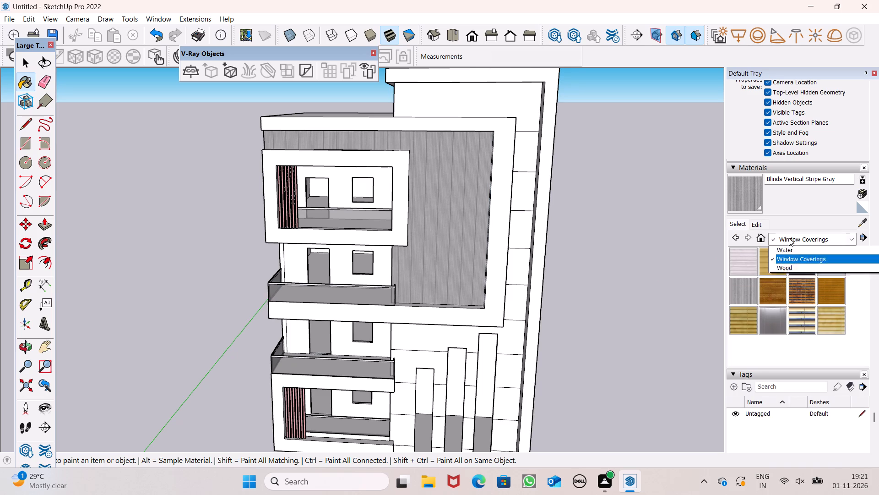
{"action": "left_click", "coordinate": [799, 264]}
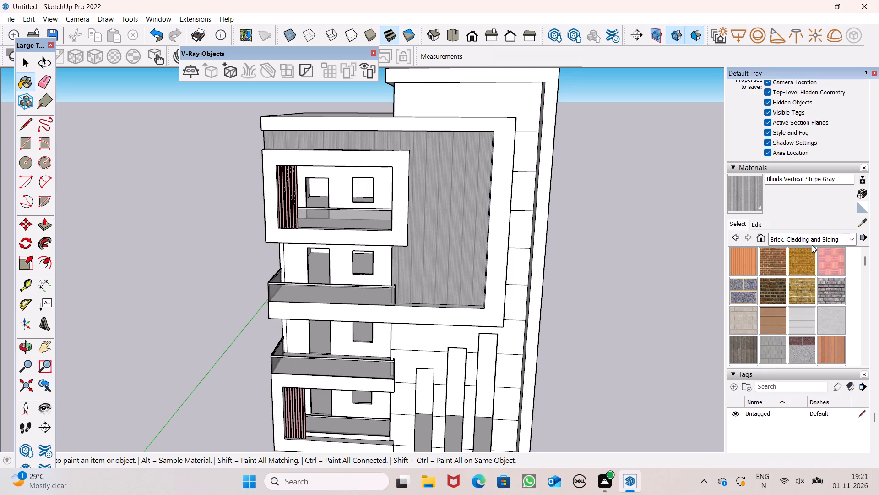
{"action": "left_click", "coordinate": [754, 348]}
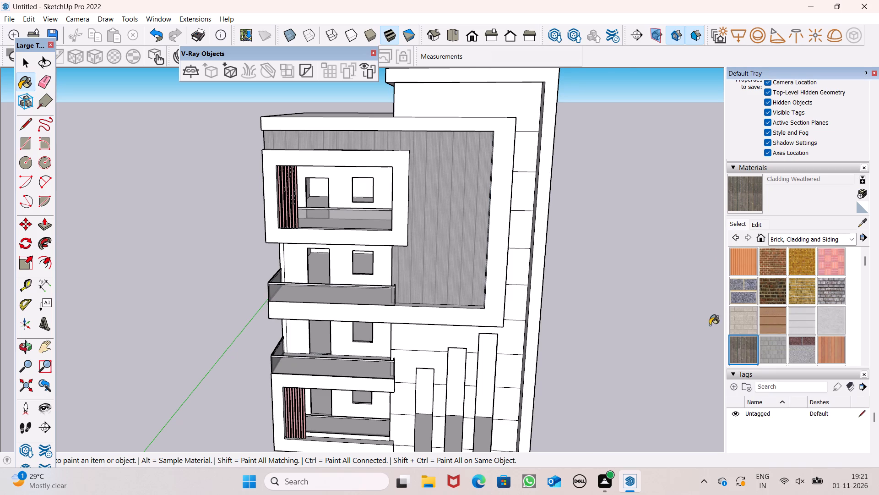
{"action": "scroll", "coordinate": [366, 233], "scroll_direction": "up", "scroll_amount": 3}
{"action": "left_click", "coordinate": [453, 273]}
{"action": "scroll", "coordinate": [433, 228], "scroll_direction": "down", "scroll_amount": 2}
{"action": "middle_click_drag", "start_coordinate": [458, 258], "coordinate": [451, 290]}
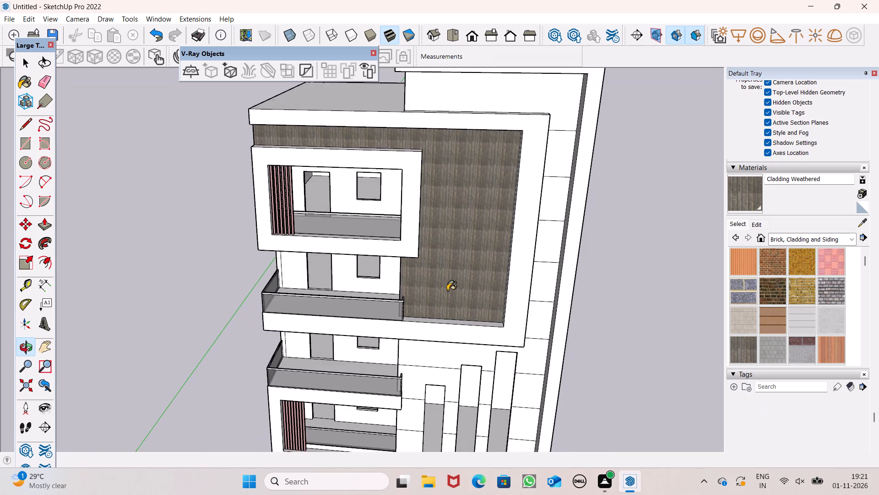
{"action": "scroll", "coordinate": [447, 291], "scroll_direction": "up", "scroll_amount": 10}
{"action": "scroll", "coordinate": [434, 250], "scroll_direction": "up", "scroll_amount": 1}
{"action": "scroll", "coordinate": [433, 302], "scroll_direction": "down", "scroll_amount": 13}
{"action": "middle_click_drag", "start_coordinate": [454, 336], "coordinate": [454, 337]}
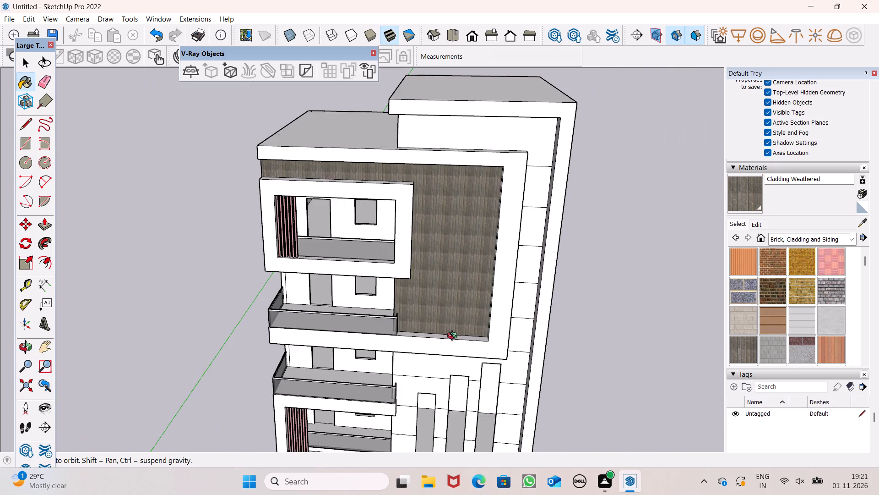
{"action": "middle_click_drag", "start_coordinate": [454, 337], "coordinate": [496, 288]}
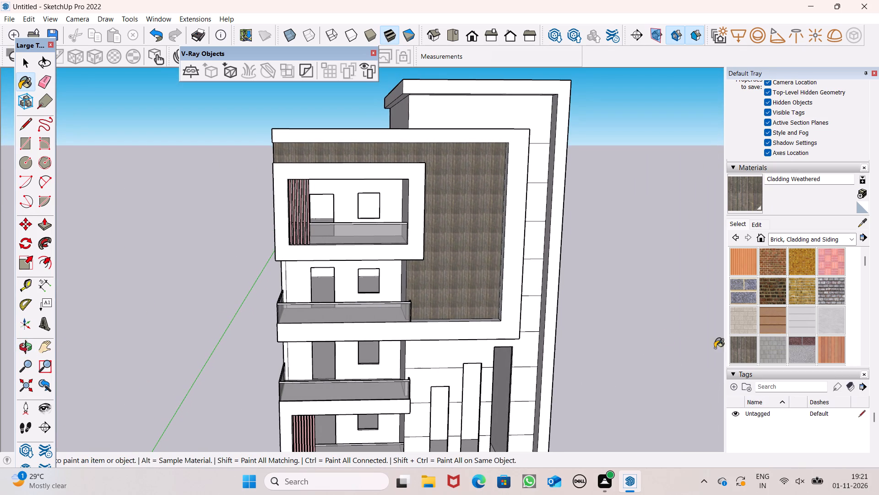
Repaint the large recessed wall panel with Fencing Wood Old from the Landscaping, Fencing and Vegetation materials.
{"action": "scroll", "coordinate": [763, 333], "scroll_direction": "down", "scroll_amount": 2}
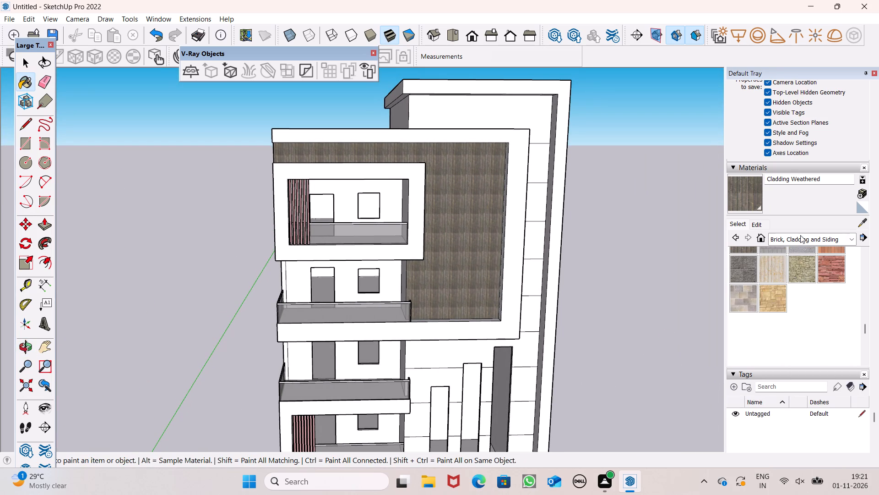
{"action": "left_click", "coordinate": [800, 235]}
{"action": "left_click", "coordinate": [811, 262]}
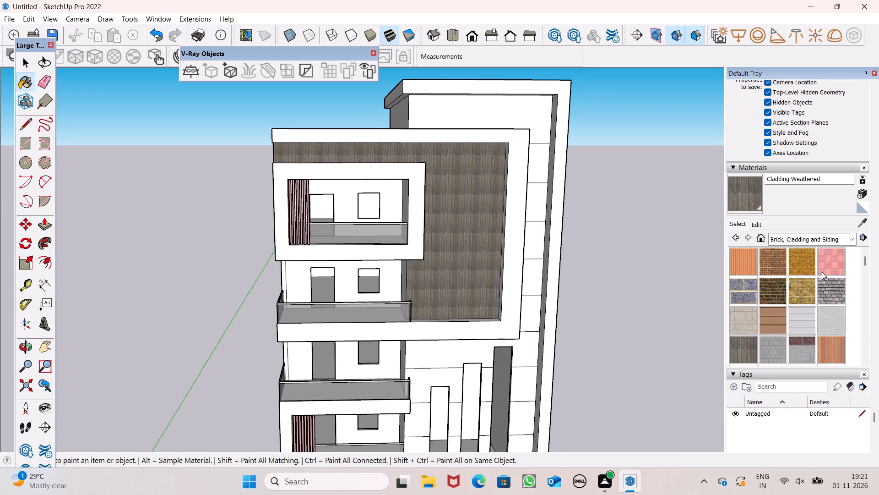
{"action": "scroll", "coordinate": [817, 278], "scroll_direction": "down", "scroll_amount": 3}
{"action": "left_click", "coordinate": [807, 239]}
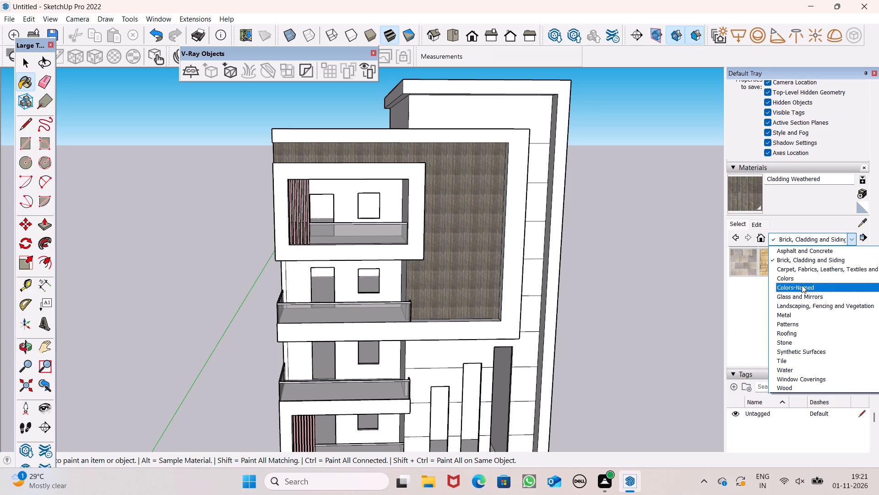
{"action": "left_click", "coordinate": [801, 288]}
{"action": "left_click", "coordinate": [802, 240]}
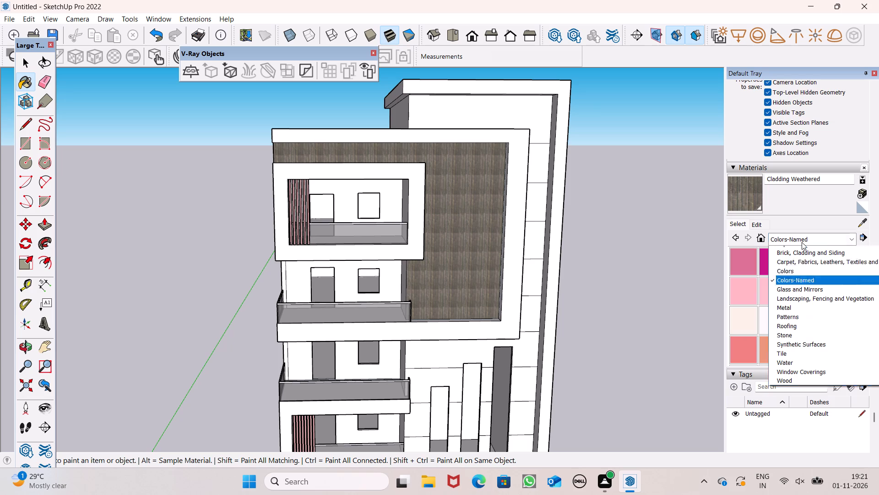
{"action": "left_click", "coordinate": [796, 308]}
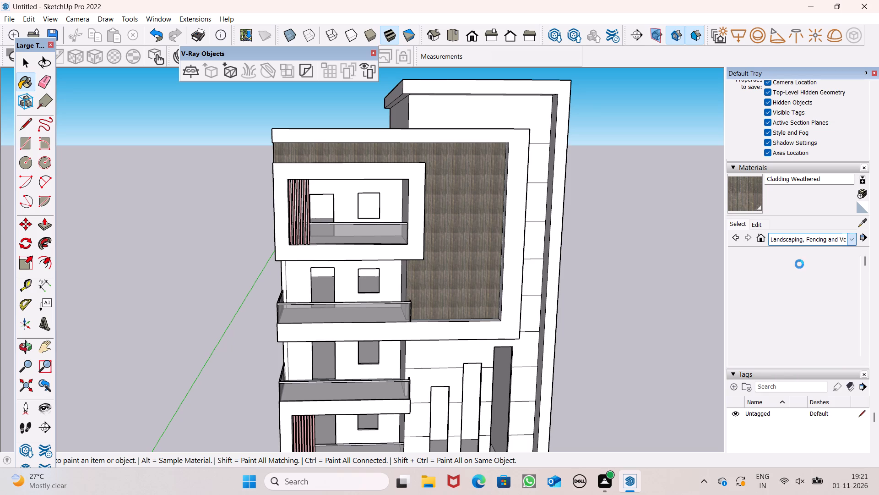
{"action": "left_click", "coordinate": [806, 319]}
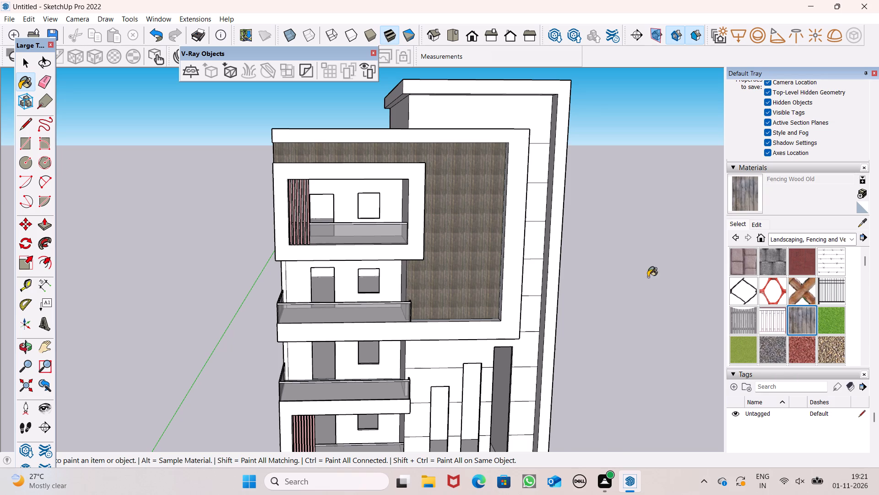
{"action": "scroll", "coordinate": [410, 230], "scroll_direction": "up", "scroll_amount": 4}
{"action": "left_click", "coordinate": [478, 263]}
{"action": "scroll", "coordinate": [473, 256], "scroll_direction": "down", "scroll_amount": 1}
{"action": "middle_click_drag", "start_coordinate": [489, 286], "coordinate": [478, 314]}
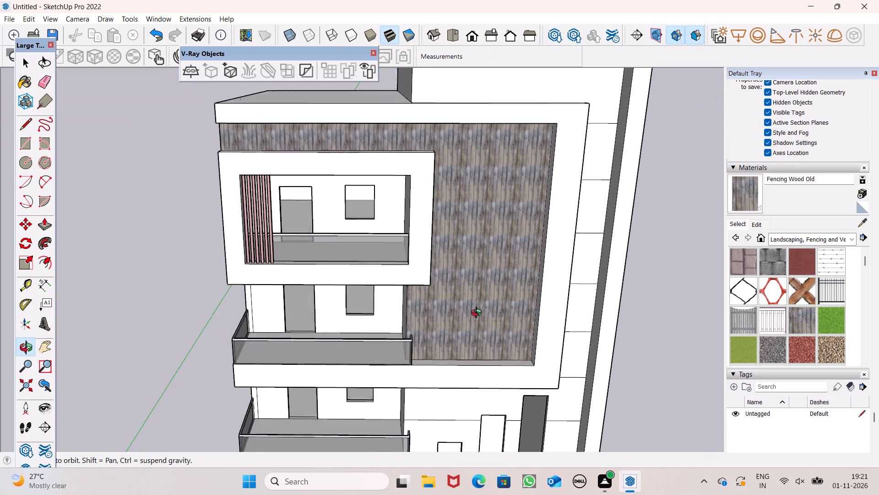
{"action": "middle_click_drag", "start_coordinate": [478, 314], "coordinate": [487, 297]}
Repaint the large recessed wall panel with Groundcover Sand Raked from the Landscaping, Fencing and Vegetation materials.
{"action": "scroll", "coordinate": [775, 319], "scroll_direction": "down", "scroll_amount": 2}
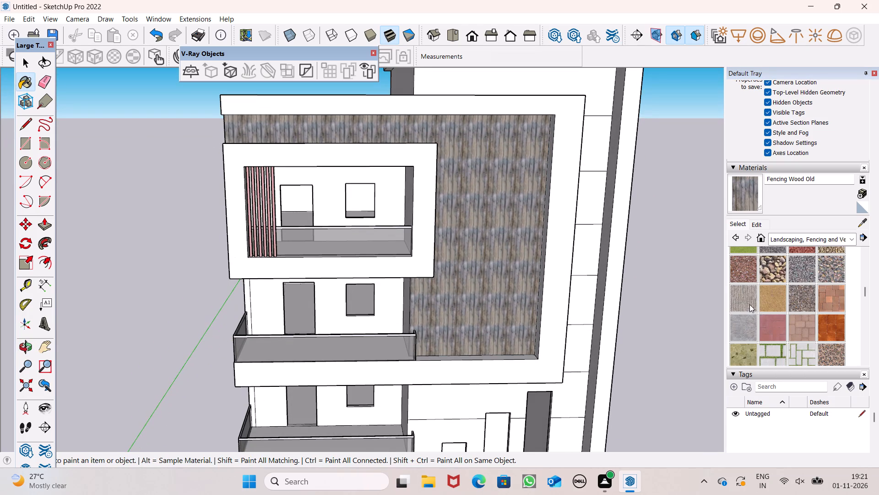
{"action": "left_click", "coordinate": [749, 304]}
{"action": "left_click", "coordinate": [523, 287]}
{"action": "middle_click_drag", "start_coordinate": [521, 301], "coordinate": [516, 340]}
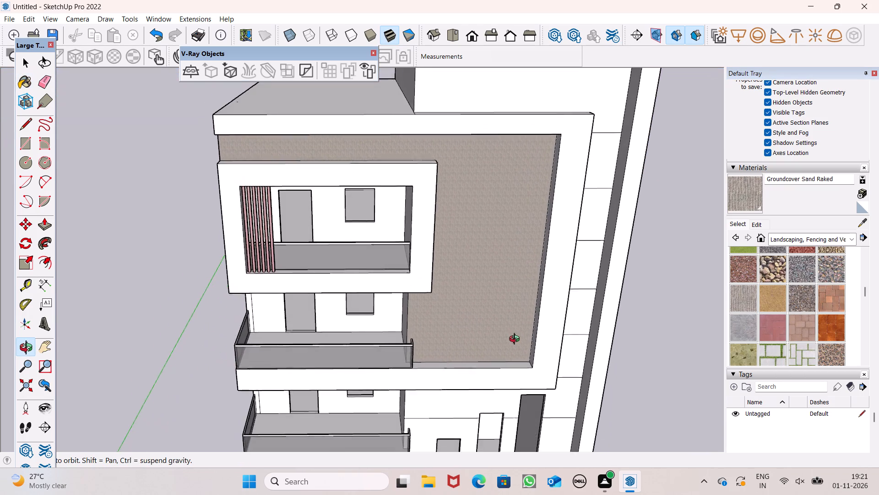
{"action": "middle_click_drag", "start_coordinate": [516, 340], "coordinate": [517, 340]}
{"action": "scroll", "coordinate": [491, 347], "scroll_direction": "up", "scroll_amount": 9}
{"action": "scroll", "coordinate": [463, 319], "scroll_direction": "down", "scroll_amount": 2}
{"action": "middle_click_drag", "start_coordinate": [487, 357], "coordinate": [480, 303]}
{"action": "scroll", "coordinate": [461, 322], "scroll_direction": "down", "scroll_amount": 3}
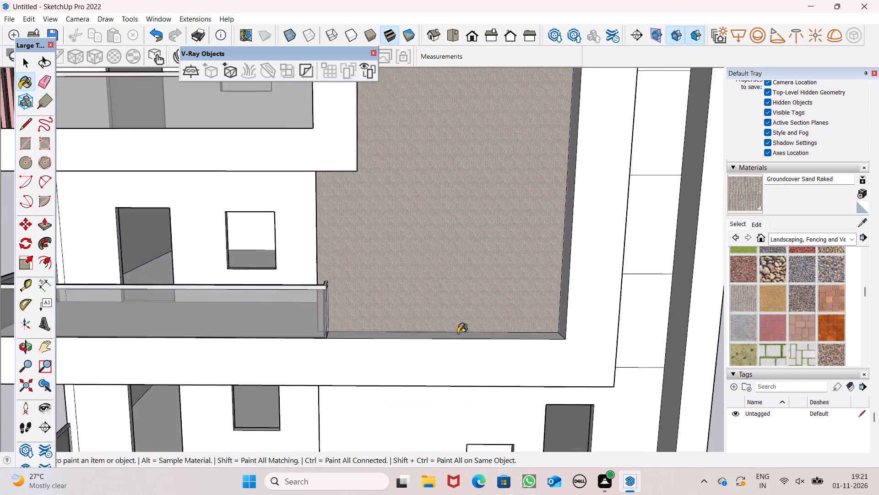
{"action": "scroll", "coordinate": [458, 333], "scroll_direction": "down", "scroll_amount": 4}
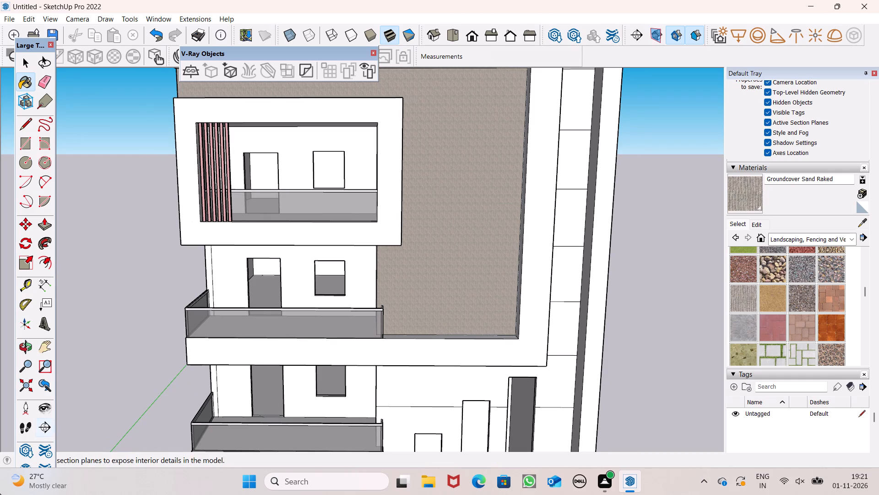
Set the texture width of the Groundcover Sand Raked material to 4'.
{"action": "left_click", "coordinate": [754, 224]}
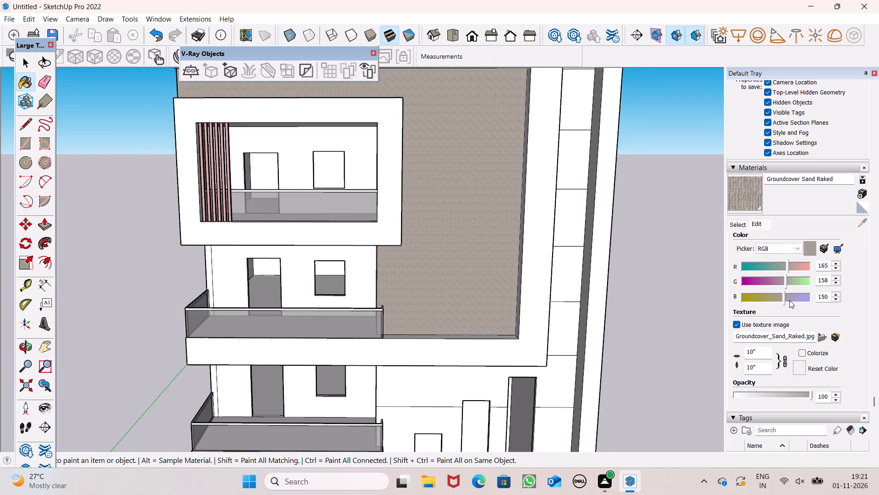
{"action": "left_click", "coordinate": [758, 354]}
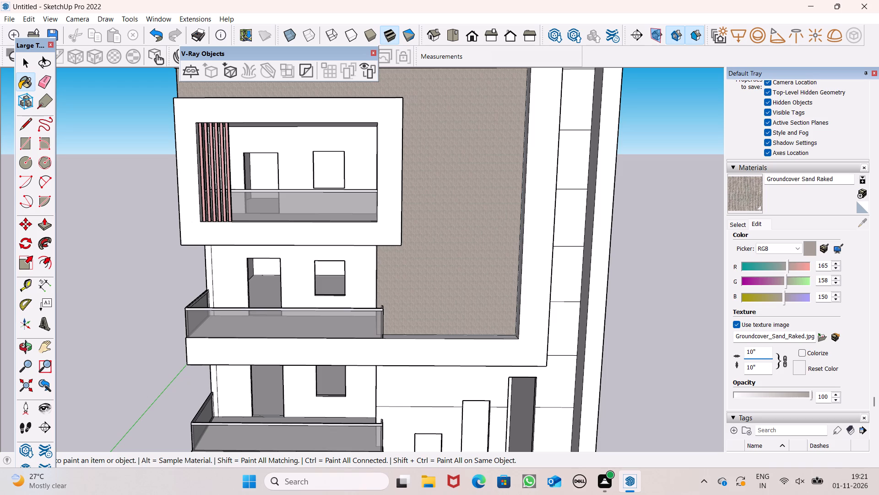
{"action": "key", "text": "BackSpace"}
{"action": "key", "text": "BackSpace"}
{"action": "key", "text": "BackSpace"}
{"action": "key", "text": "4"}
{"action": "key", "text": "apostrophe"}
{"action": "key", "text": "Return"}
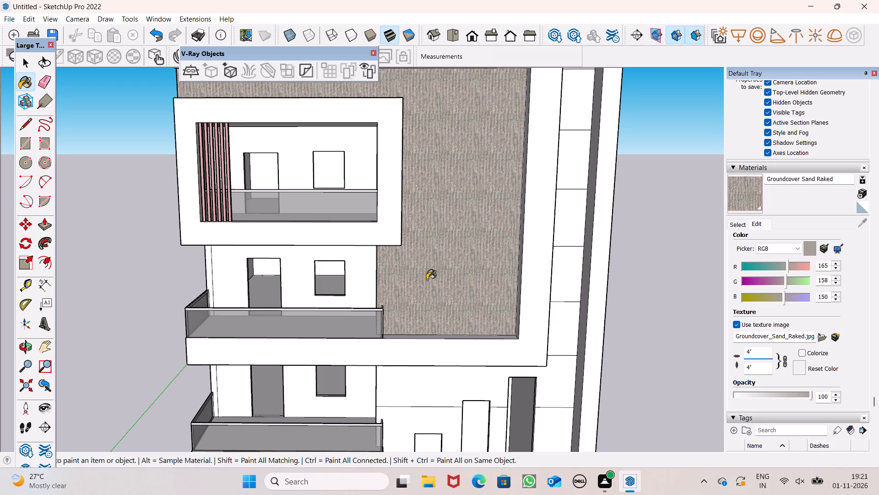
{"action": "scroll", "coordinate": [403, 284], "scroll_direction": "down", "scroll_amount": 5}
{"action": "middle_click_drag", "start_coordinate": [472, 302], "coordinate": [406, 371]}
{"action": "scroll", "coordinate": [407, 369], "scroll_direction": "up", "scroll_amount": 1}
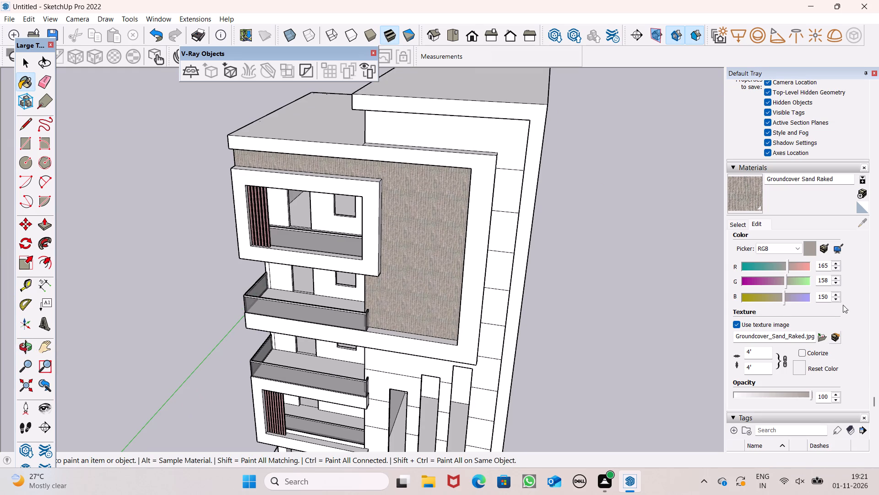
Browse the Landscaping, Metal, Stone and Tile material collections for an alternative finish for the recessed wall panel.
{"action": "left_click", "coordinate": [732, 226]}
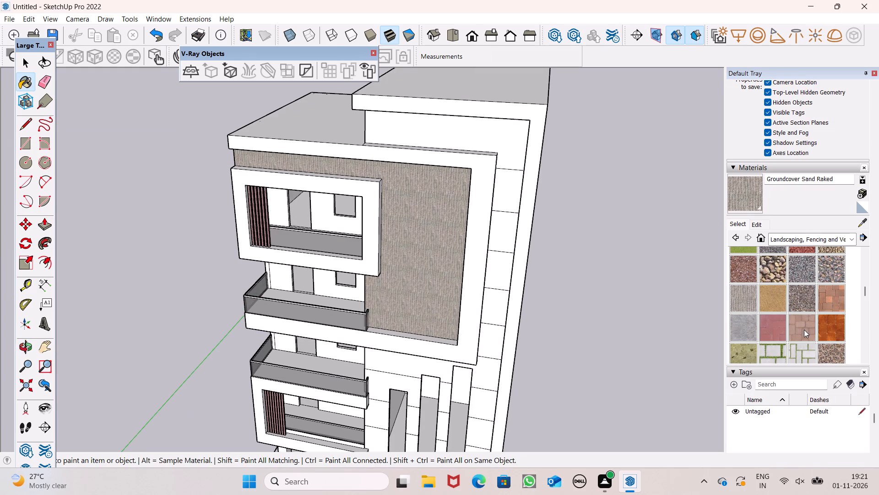
{"action": "scroll", "coordinate": [795, 319], "scroll_direction": "down", "scroll_amount": 4}
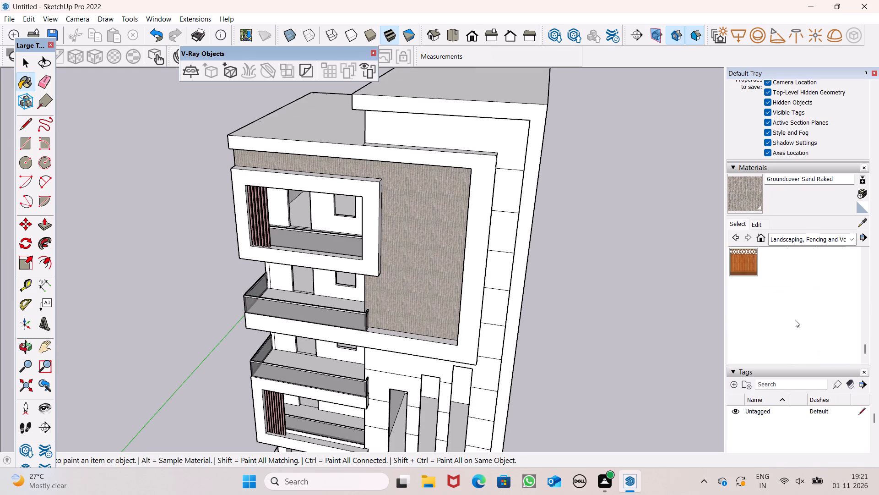
{"action": "left_click", "coordinate": [822, 238]}
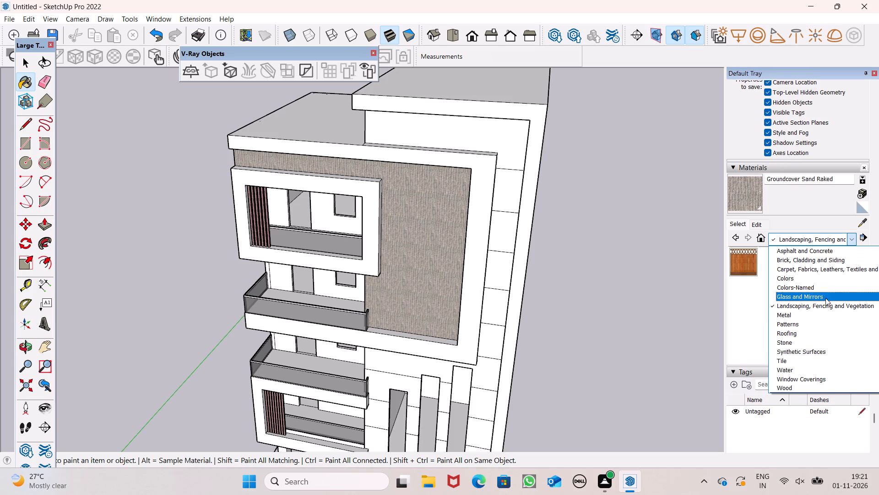
{"action": "left_click", "coordinate": [820, 318]}
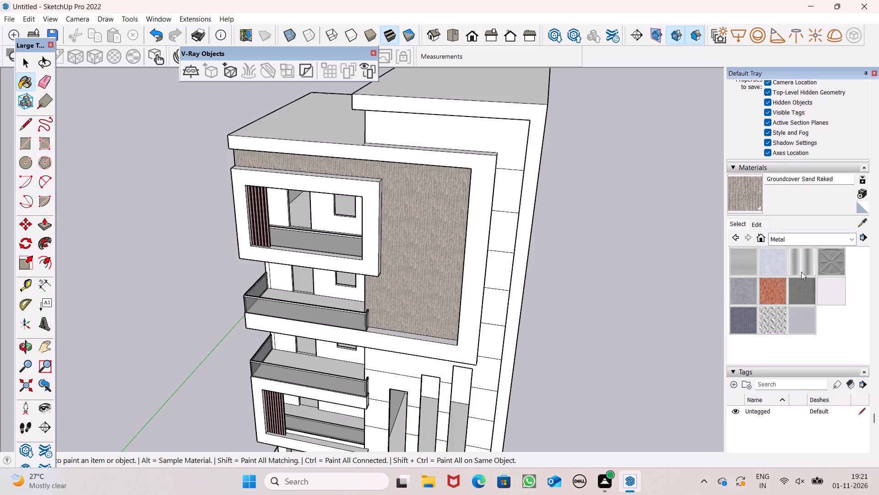
{"action": "left_click", "coordinate": [802, 233]}
{"action": "left_click", "coordinate": [830, 340]}
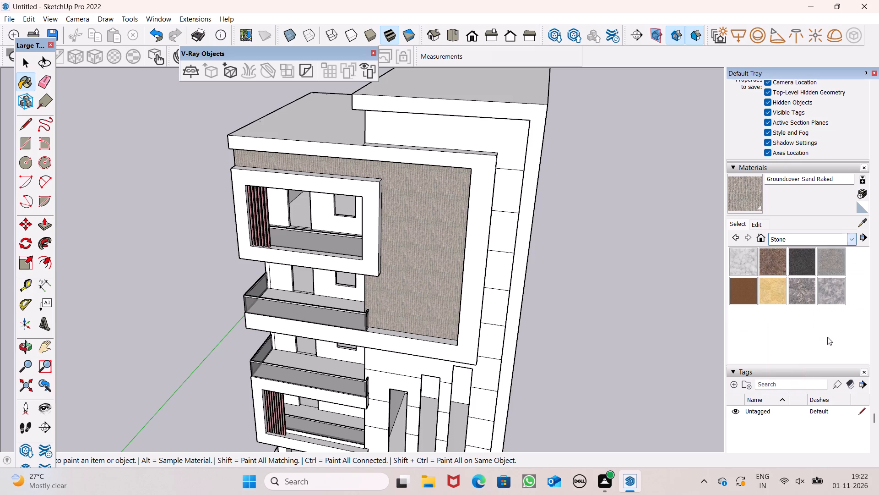
{"action": "left_click", "coordinate": [800, 234]}
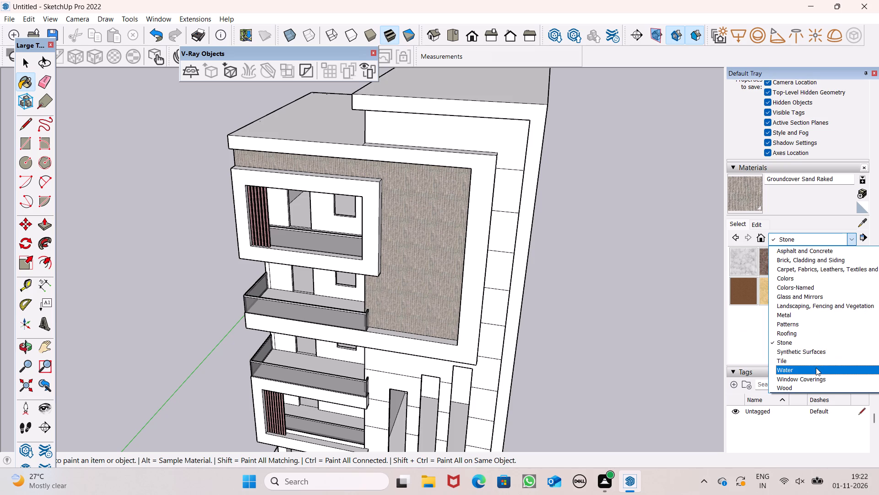
{"action": "left_click", "coordinate": [814, 363]}
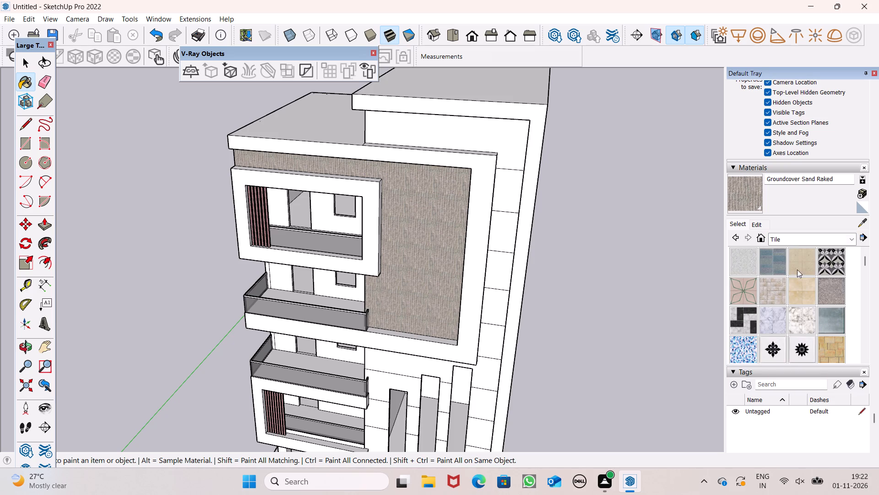
{"action": "scroll", "coordinate": [797, 281], "scroll_direction": "down", "scroll_amount": 4}
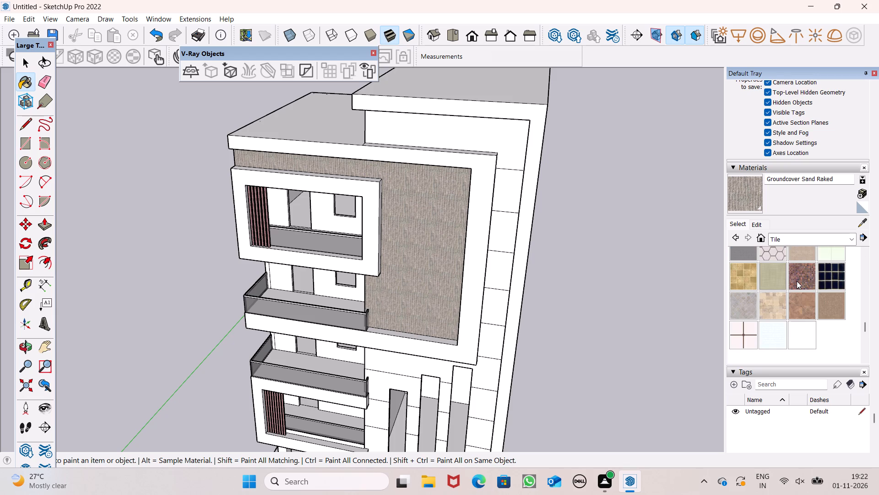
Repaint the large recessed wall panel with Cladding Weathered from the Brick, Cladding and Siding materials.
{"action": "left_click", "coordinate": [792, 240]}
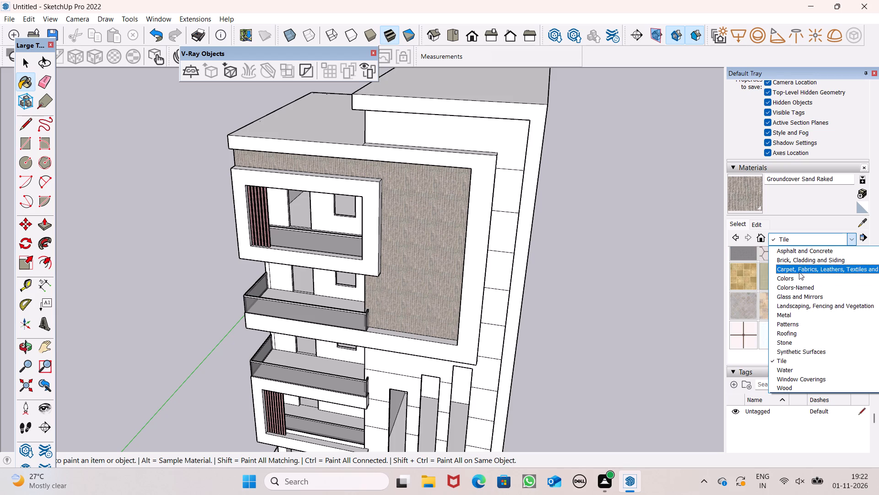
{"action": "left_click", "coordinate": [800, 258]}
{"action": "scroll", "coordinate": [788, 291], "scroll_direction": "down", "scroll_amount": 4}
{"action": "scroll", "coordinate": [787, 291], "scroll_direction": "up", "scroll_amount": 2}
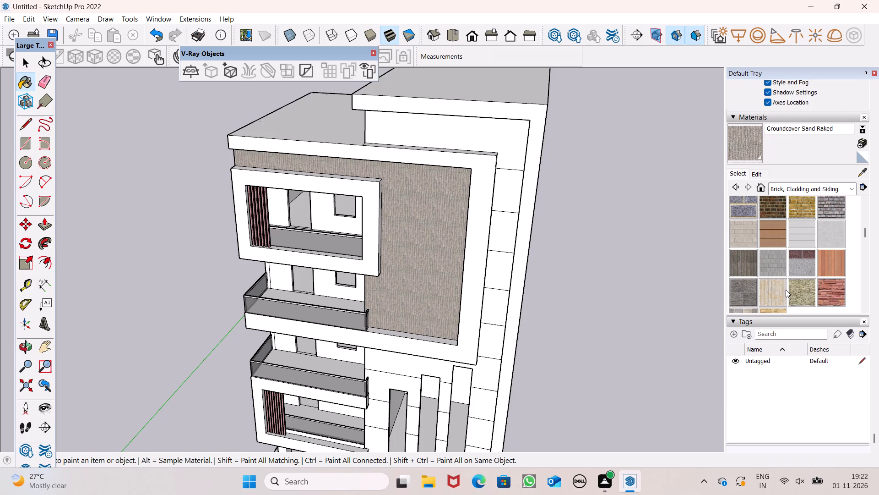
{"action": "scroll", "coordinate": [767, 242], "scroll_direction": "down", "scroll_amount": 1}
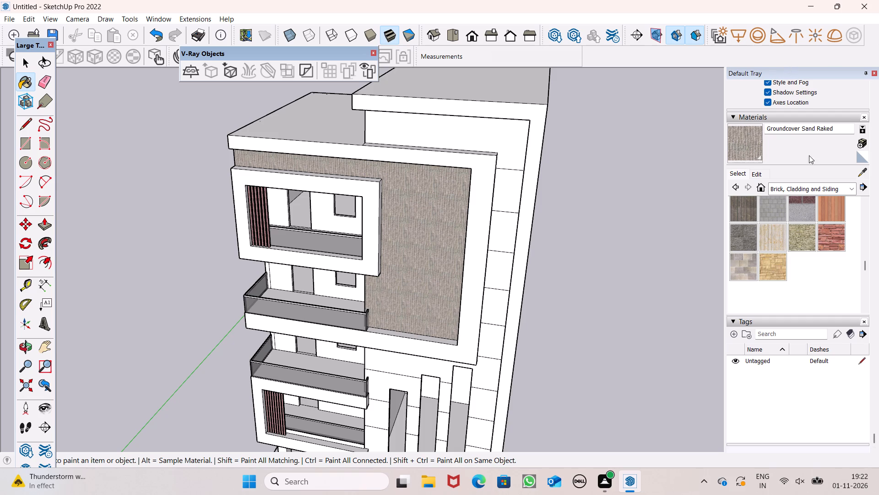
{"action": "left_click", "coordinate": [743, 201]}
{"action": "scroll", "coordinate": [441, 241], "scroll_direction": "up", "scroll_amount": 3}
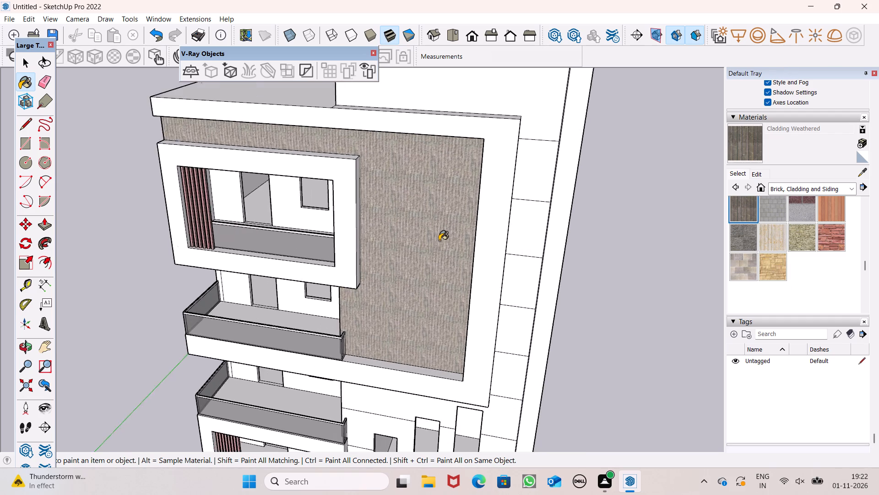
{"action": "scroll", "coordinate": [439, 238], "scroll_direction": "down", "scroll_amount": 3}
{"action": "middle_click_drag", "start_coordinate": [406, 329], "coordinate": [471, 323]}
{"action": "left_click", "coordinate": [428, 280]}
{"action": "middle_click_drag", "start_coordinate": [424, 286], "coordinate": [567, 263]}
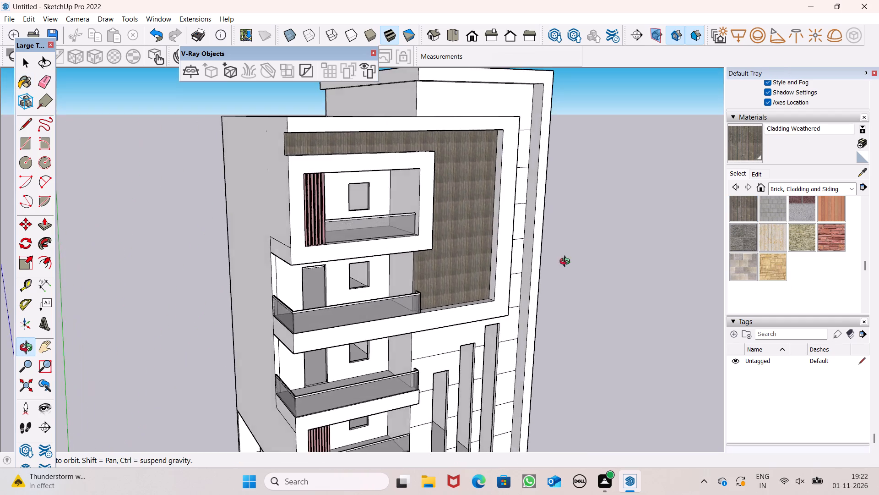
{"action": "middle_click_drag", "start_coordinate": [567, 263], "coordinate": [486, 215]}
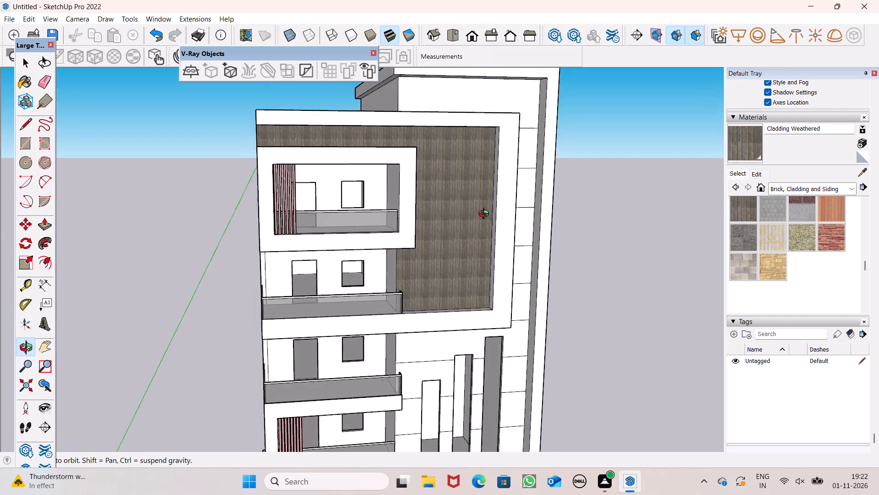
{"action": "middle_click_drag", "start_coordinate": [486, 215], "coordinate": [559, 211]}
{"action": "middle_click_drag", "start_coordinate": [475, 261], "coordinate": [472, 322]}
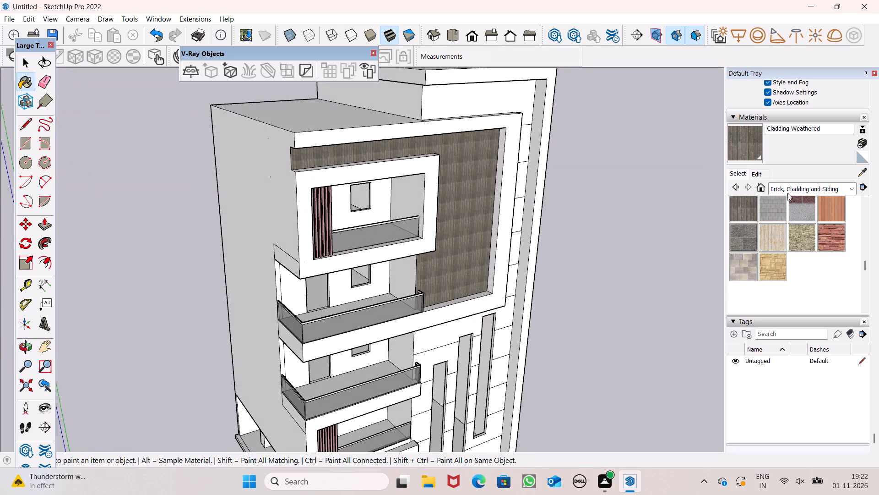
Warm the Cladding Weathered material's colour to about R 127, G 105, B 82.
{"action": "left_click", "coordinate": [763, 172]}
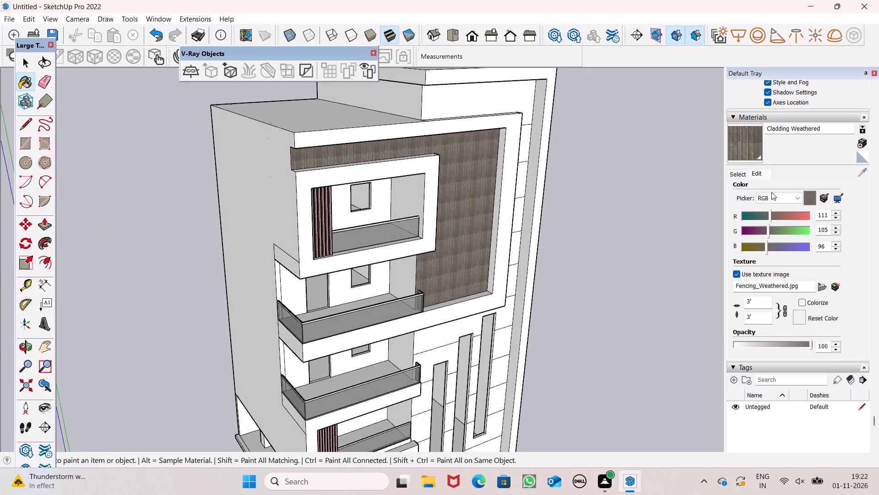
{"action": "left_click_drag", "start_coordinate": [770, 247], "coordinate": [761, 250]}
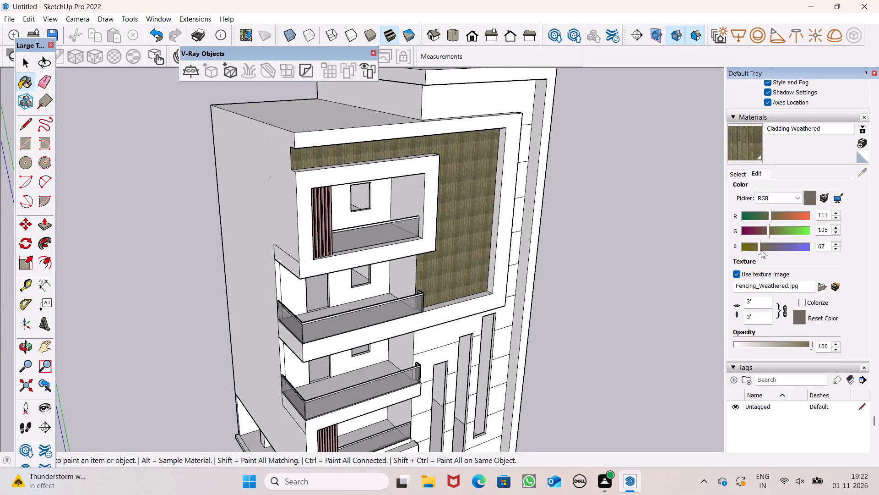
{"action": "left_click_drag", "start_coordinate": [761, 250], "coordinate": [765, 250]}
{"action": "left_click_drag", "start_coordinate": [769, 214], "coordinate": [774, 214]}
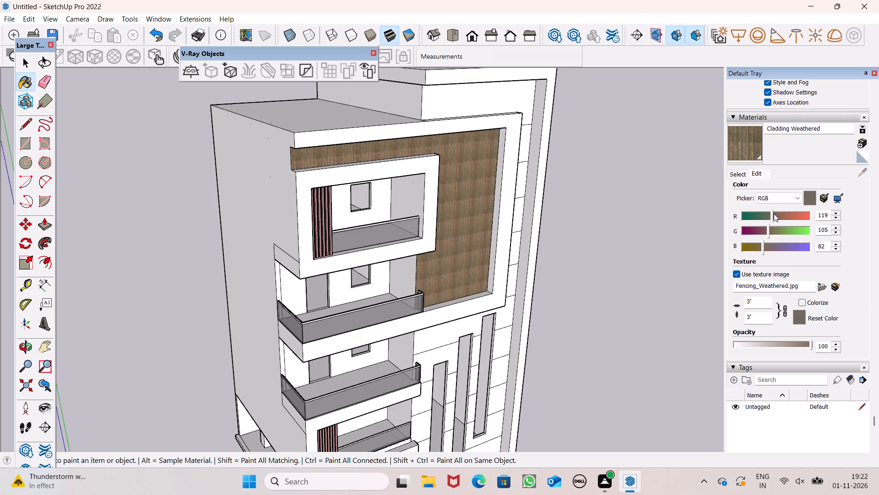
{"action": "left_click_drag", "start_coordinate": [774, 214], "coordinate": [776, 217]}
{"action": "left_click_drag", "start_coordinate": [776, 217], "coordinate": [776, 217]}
Repaint the large recessed wall panel with Modern Siding from the Brick, Cladding and Siding materials.
{"action": "left_click", "coordinate": [738, 174]}
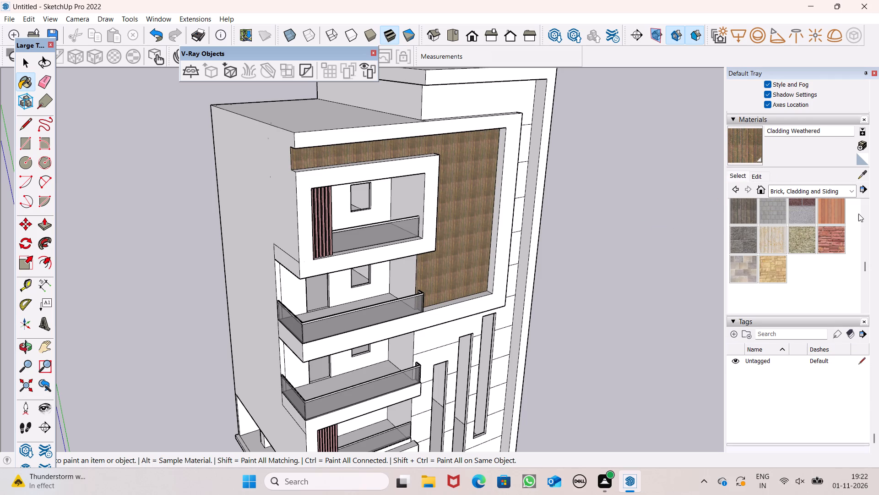
{"action": "left_click", "coordinate": [829, 218]}
{"action": "left_click", "coordinate": [472, 188]}
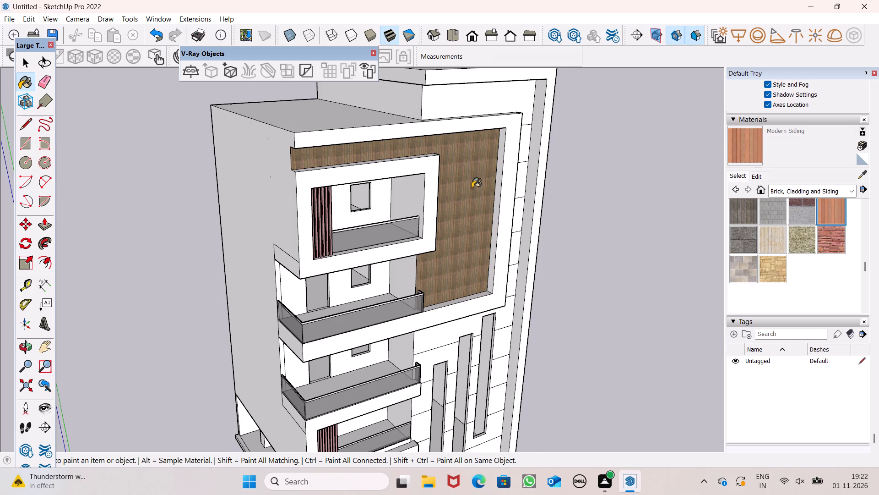
{"action": "scroll", "coordinate": [484, 183], "scroll_direction": "up", "scroll_amount": 3}
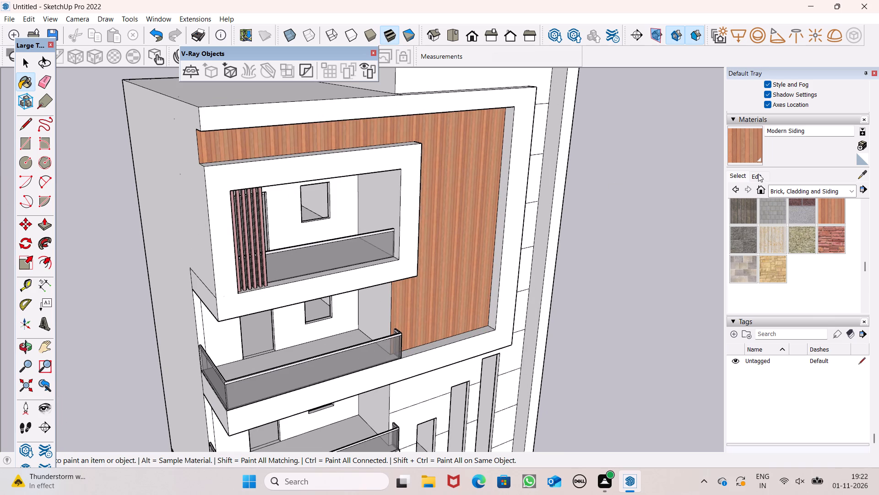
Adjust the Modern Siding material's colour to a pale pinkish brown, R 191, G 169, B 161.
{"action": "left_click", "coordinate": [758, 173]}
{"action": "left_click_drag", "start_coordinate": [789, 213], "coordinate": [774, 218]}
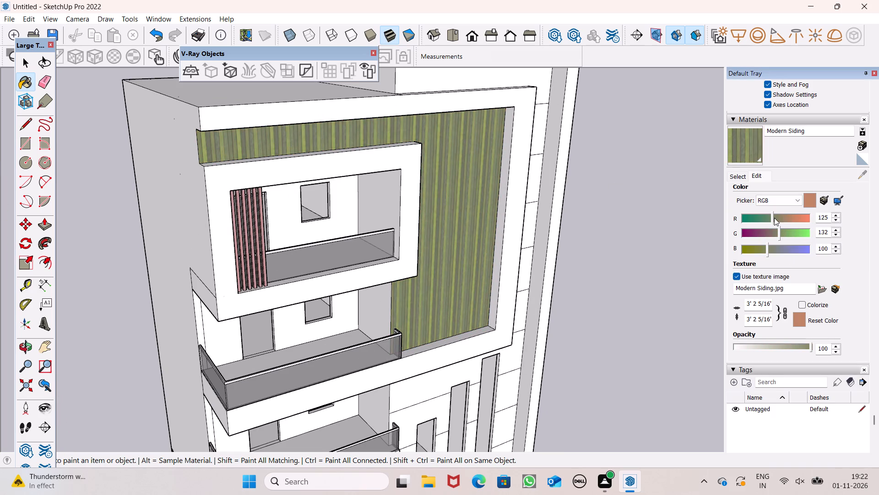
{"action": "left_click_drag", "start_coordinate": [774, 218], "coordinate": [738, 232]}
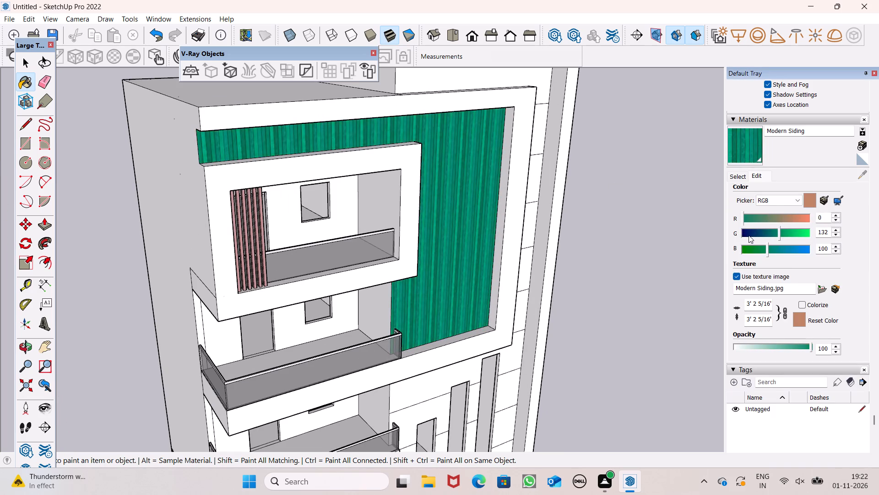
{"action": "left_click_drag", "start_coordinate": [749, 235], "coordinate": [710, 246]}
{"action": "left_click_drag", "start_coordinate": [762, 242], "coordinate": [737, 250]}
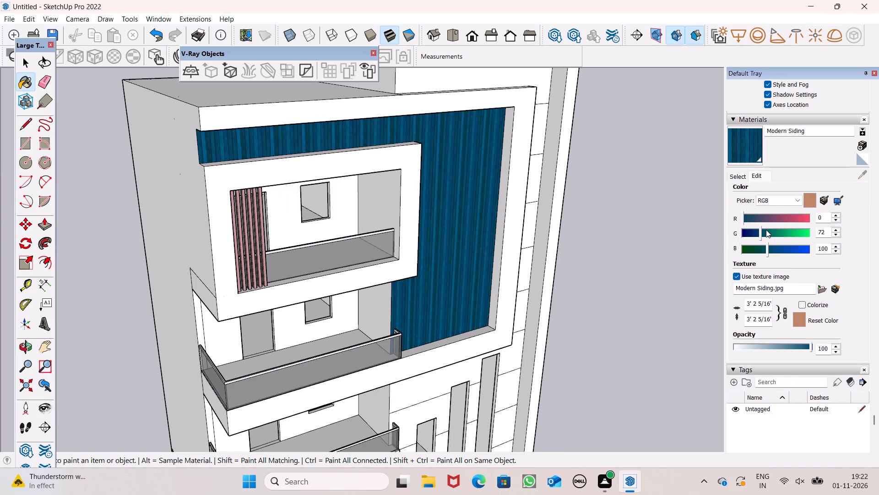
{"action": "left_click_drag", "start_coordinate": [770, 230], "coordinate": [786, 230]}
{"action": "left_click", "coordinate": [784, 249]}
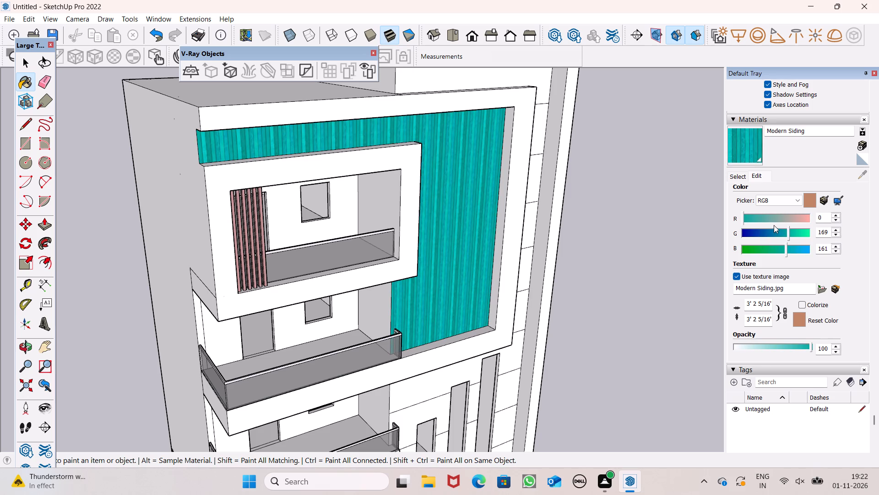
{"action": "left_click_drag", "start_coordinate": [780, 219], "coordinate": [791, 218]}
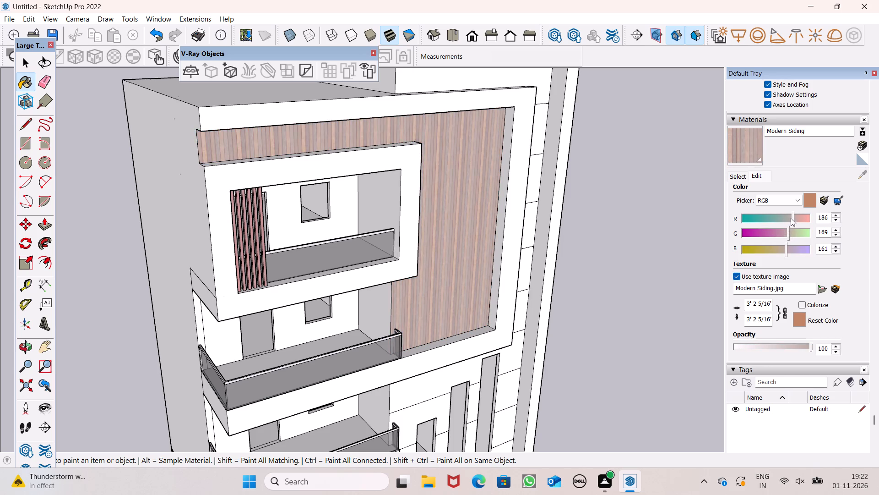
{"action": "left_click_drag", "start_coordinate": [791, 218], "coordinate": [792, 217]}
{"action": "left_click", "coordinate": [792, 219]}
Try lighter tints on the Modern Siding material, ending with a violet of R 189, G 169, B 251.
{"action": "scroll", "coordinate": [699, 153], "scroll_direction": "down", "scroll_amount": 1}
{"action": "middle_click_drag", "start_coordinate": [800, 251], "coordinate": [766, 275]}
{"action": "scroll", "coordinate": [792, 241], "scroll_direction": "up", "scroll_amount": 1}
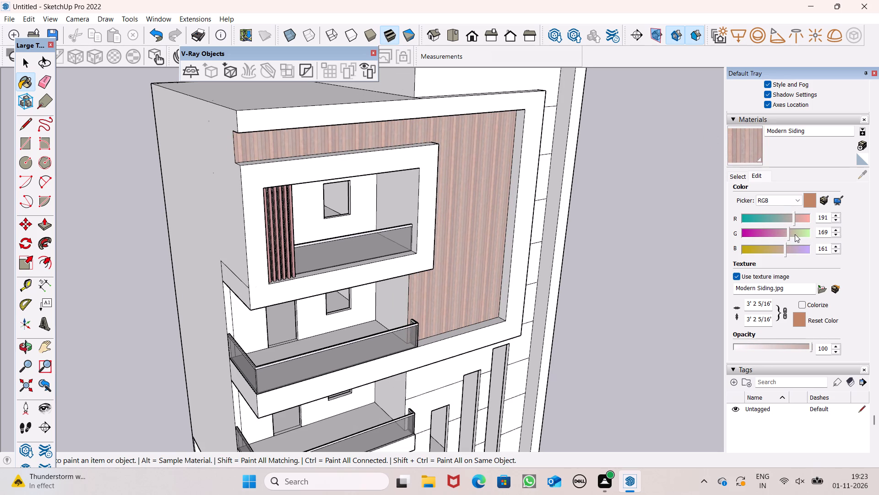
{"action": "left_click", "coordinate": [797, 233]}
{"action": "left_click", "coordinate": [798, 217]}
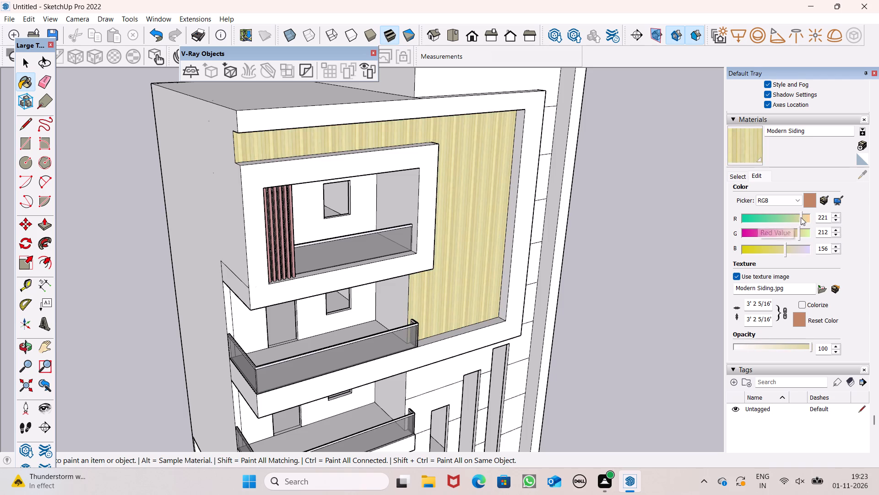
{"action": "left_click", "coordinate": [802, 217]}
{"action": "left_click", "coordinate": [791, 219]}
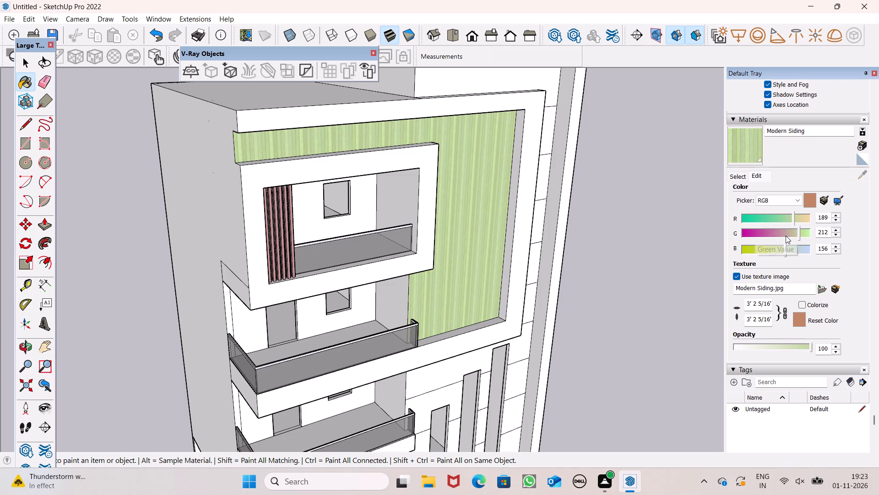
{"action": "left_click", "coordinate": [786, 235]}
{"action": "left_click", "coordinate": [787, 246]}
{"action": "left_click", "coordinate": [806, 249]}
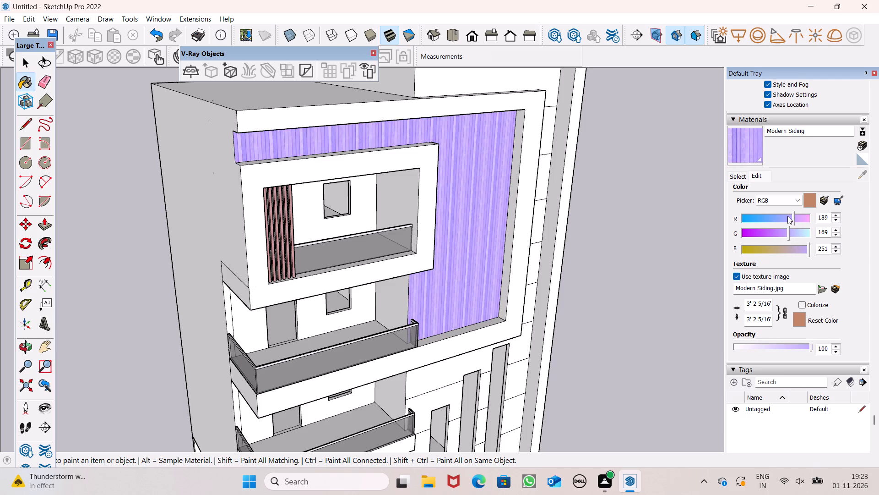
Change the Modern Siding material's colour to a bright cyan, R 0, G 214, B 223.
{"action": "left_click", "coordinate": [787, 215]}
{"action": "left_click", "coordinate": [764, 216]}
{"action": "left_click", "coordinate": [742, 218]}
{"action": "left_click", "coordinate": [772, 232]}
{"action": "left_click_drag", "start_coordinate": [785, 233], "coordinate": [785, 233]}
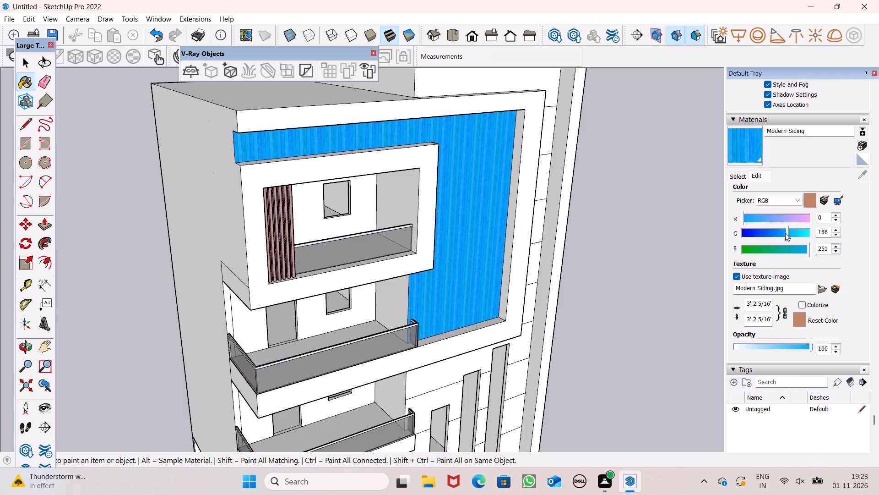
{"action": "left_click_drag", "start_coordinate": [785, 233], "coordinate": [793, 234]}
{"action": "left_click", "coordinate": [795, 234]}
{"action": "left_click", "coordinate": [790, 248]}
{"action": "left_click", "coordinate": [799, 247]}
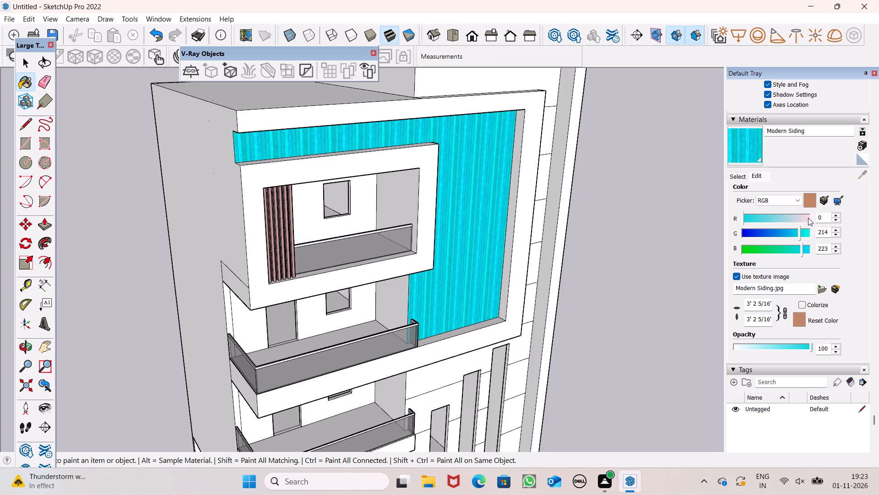
Darken the Modern Siding material to a deep green, R 0, G 34, B 0.
{"action": "left_click", "coordinate": [808, 218]}
{"action": "left_click_drag", "start_coordinate": [746, 218], "coordinate": [739, 223]}
{"action": "left_click_drag", "start_coordinate": [754, 228], "coordinate": [753, 238]}
{"action": "left_click", "coordinate": [755, 250]}
{"action": "left_click_drag", "start_coordinate": [752, 249], "coordinate": [737, 253]}
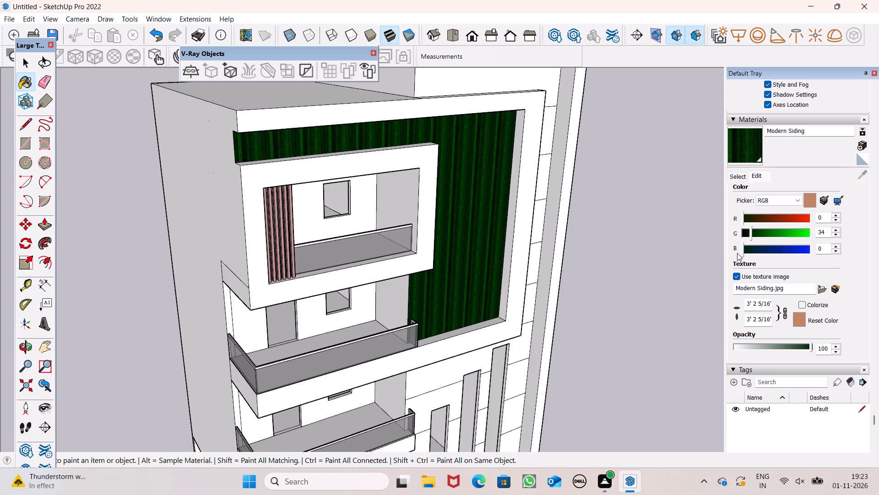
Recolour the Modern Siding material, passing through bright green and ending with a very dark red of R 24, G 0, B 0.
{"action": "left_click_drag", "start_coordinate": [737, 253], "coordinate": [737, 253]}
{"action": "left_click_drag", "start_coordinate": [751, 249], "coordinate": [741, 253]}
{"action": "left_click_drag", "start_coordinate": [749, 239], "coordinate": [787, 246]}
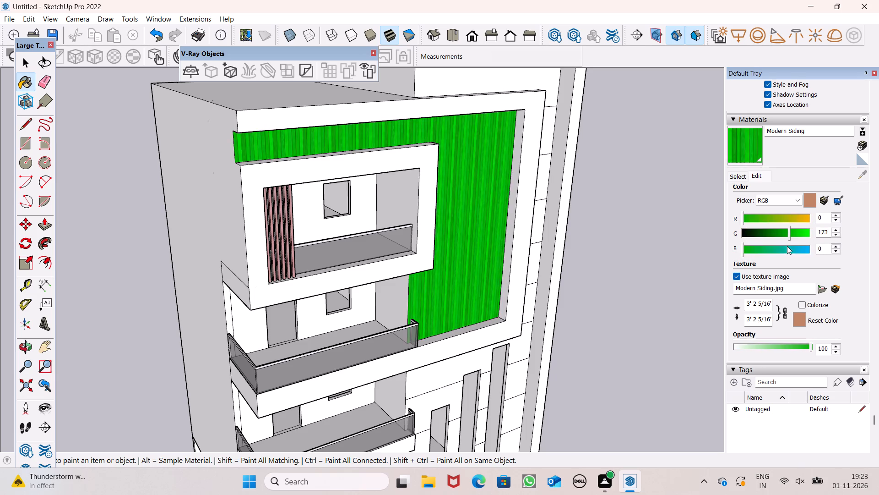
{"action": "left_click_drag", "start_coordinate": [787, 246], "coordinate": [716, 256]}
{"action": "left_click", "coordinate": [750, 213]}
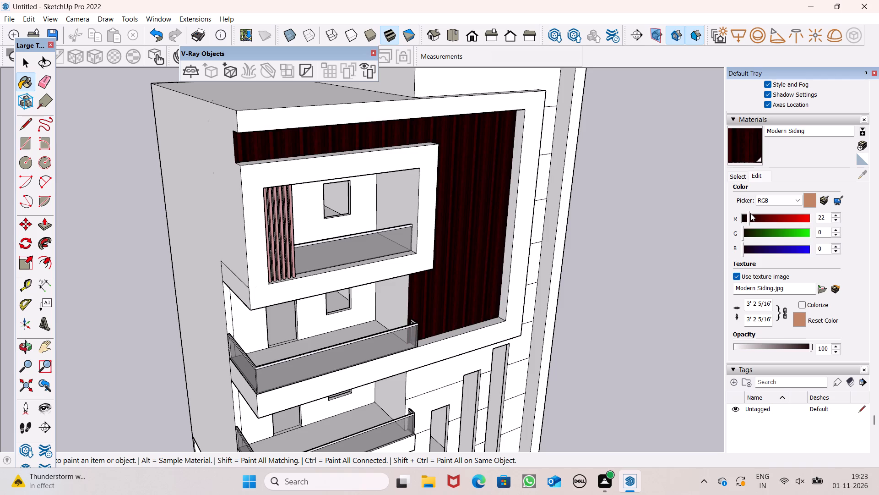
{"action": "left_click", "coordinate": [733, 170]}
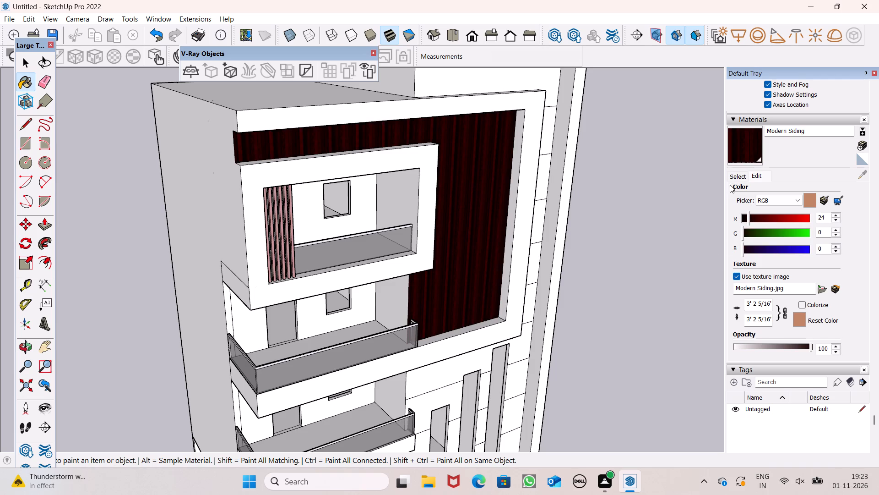
Paint the large recessed facade panel with Cladding Weathered from the Brick, Cladding and Siding collection.
{"action": "scroll", "coordinate": [829, 307], "scroll_direction": "down", "scroll_amount": 2}
{"action": "left_click", "coordinate": [736, 178]}
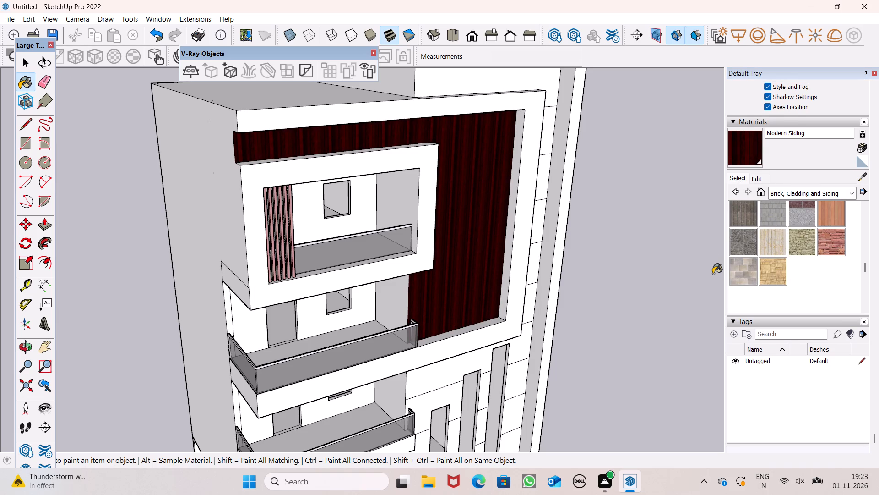
{"action": "left_click", "coordinate": [747, 218]}
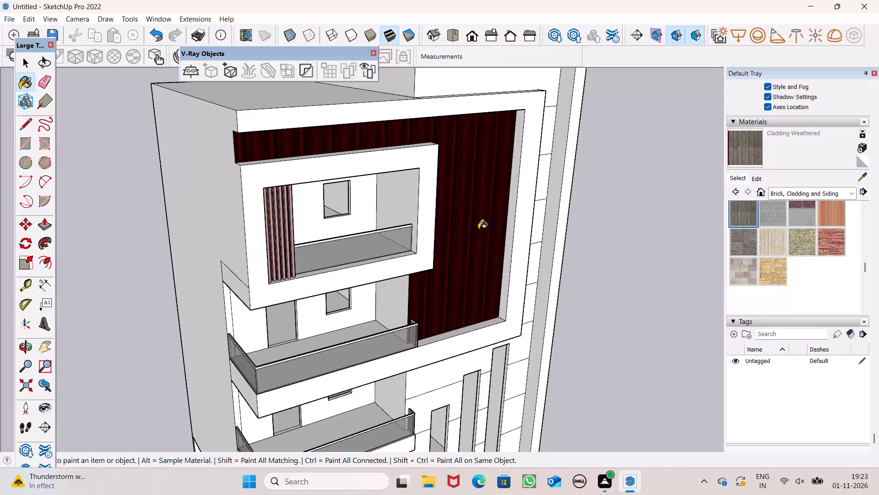
{"action": "left_click", "coordinate": [466, 222]}
Examine the weathered cladding on the recessed panel up close and against the whole facade from several angles.
{"action": "middle_click_drag", "start_coordinate": [495, 268], "coordinate": [472, 291]}
{"action": "scroll", "coordinate": [477, 278], "scroll_direction": "down", "scroll_amount": 2}
{"action": "middle_click_drag", "start_coordinate": [318, 323], "coordinate": [354, 287]}
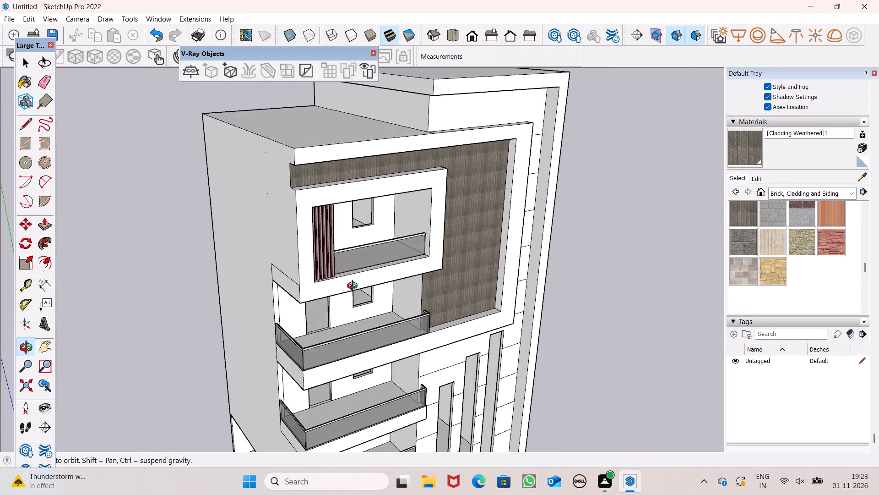
{"action": "middle_click_drag", "start_coordinate": [354, 287], "coordinate": [342, 172]}
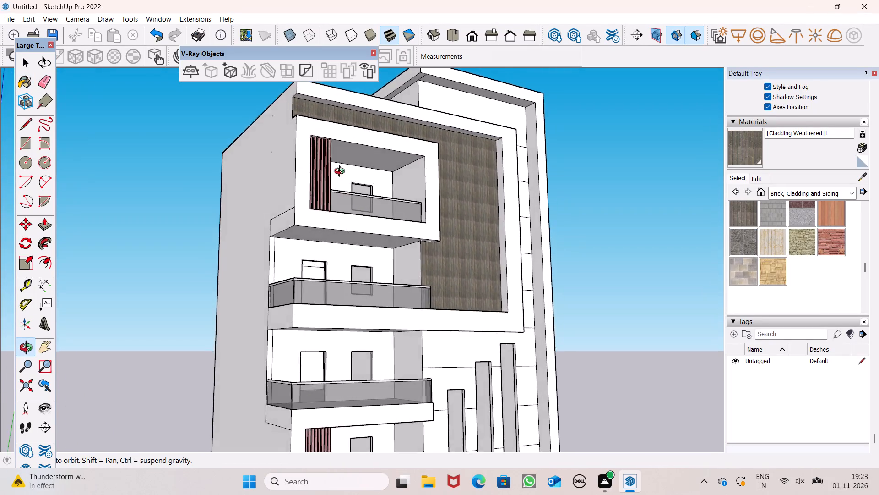
{"action": "middle_click_drag", "start_coordinate": [342, 172], "coordinate": [265, 321]}
{"action": "scroll", "coordinate": [448, 325], "scroll_direction": "up", "scroll_amount": 7}
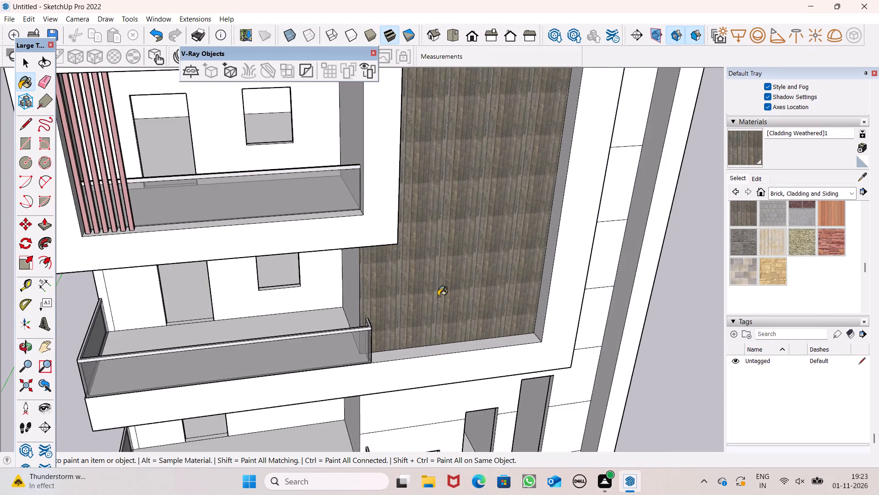
{"action": "scroll", "coordinate": [418, 264], "scroll_direction": "down", "scroll_amount": 5}
{"action": "middle_click_drag", "start_coordinate": [488, 282], "coordinate": [415, 342]}
{"action": "scroll", "coordinate": [411, 282], "scroll_direction": "down", "scroll_amount": 4}
{"action": "middle_click_drag", "start_coordinate": [414, 361], "coordinate": [485, 237]}
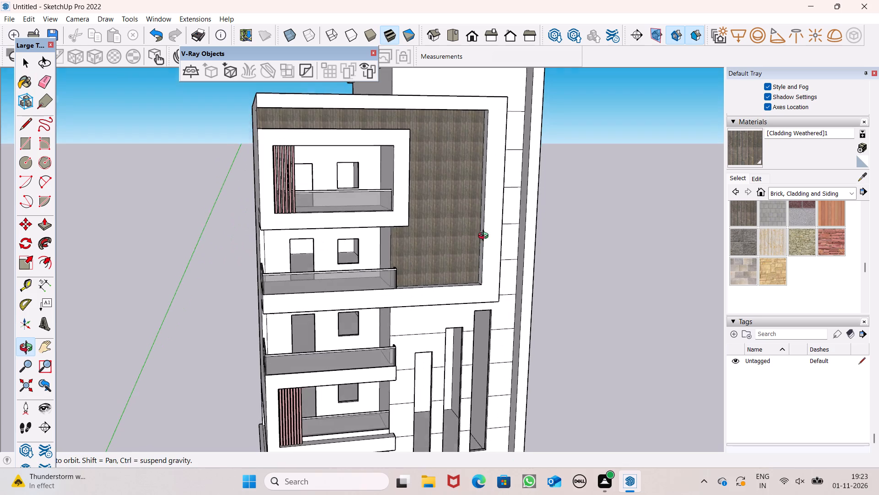
{"action": "middle_click_drag", "start_coordinate": [485, 237], "coordinate": [485, 236]}
{"action": "scroll", "coordinate": [622, 204], "scroll_direction": "down", "scroll_amount": 5}
{"action": "middle_click_drag", "start_coordinate": [680, 264], "coordinate": [637, 274]}
{"action": "scroll", "coordinate": [637, 288], "scroll_direction": "up", "scroll_amount": 1}
{"action": "middle_click_drag", "start_coordinate": [637, 273], "coordinate": [638, 265]}
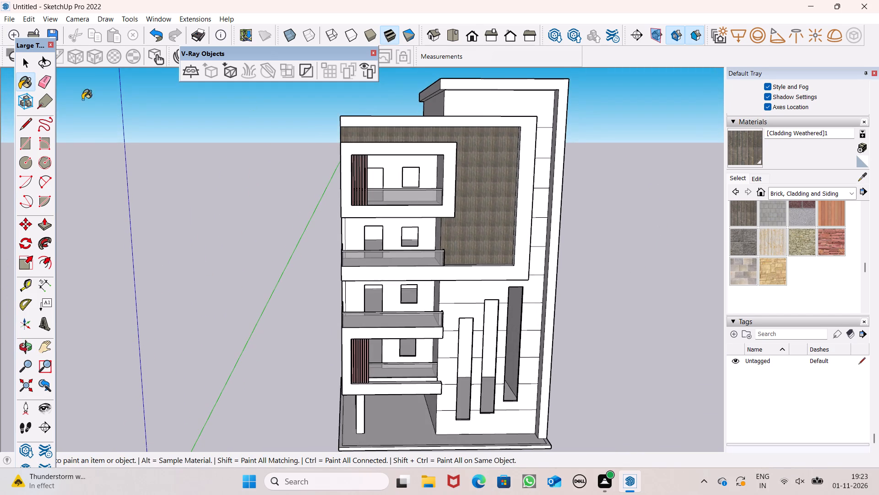
{"action": "scroll", "coordinate": [78, 103], "scroll_direction": "down", "scroll_amount": 4}
Draw an upright 4' by 7' rectangle in the empty space beside the building.
{"action": "left_click_drag", "start_coordinate": [21, 152], "coordinate": [26, 148]}
{"action": "middle_click_drag", "start_coordinate": [462, 353], "coordinate": [426, 329]}
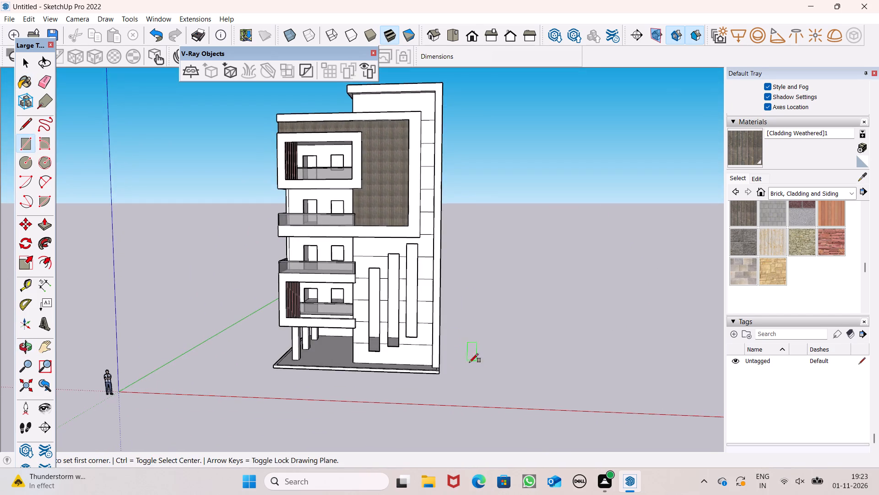
{"action": "middle_click_drag", "start_coordinate": [479, 365], "coordinate": [470, 340]}
{"action": "middle_click_drag", "start_coordinate": [480, 368], "coordinate": [496, 373]}
{"action": "scroll", "coordinate": [481, 368], "scroll_direction": "up", "scroll_amount": 1}
{"action": "left_click", "coordinate": [474, 280]}
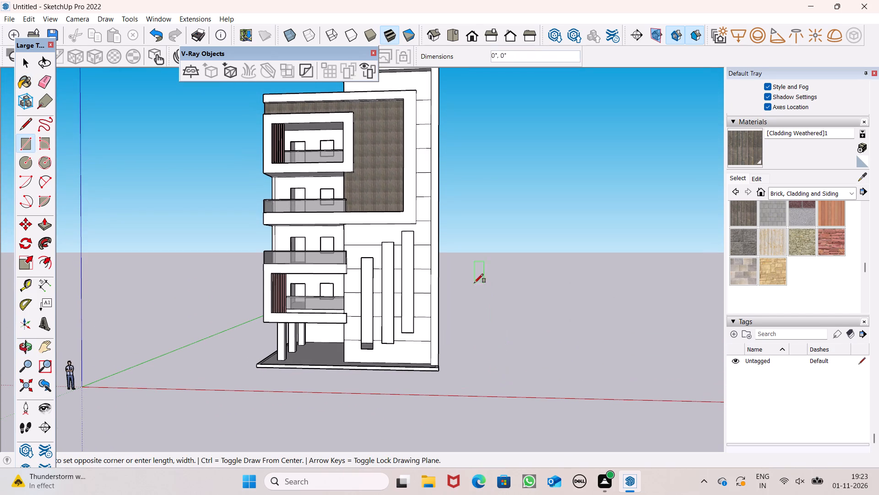
{"action": "type", "text": "4'"}
{"action": "type", "text": ",7'"}
{"action": "key", "text": "Return"}
{"action": "key", "text": "Return"}
{"action": "scroll", "coordinate": [526, 317], "scroll_direction": "up", "scroll_amount": 5}
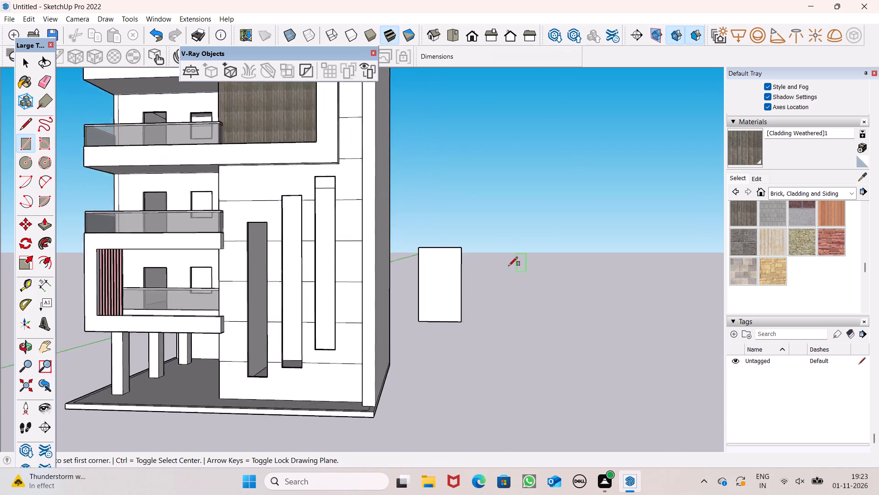
{"action": "scroll", "coordinate": [509, 266], "scroll_direction": "up", "scroll_amount": 3}
{"action": "scroll", "coordinate": [429, 254], "scroll_direction": "down", "scroll_amount": 3}
{"action": "middle_click_drag", "start_coordinate": [517, 334], "coordinate": [545, 366]}
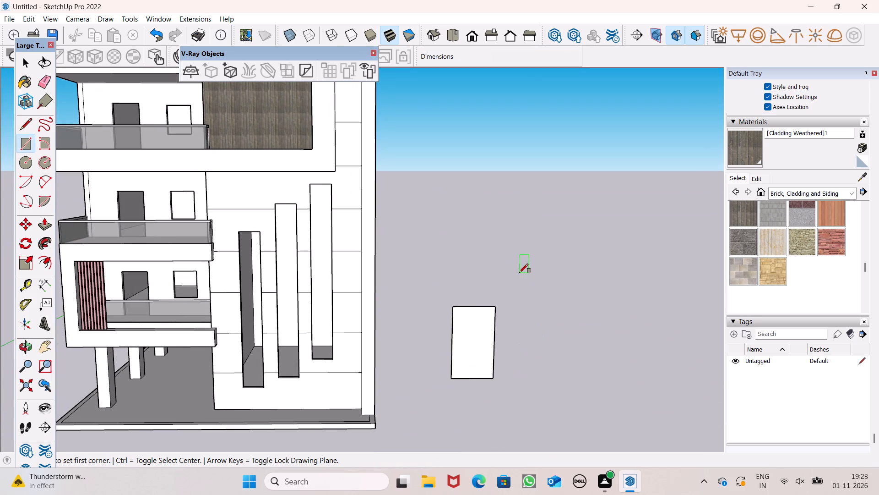
{"action": "key", "text": "space"}
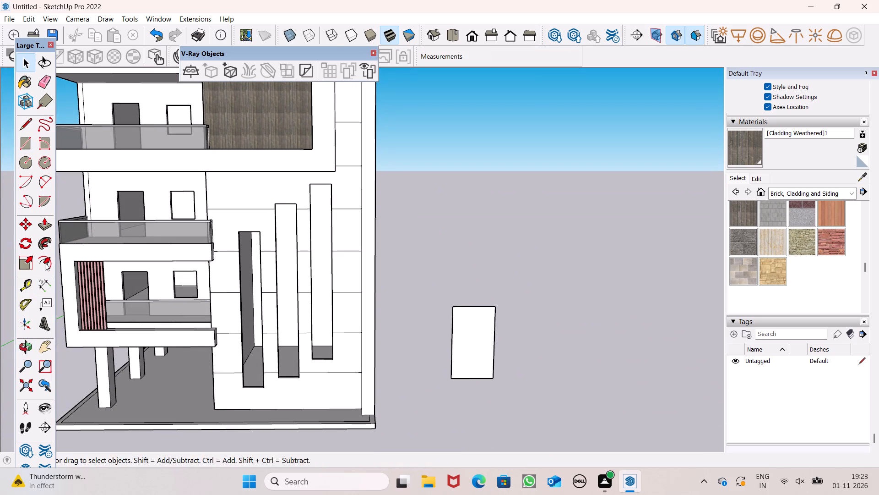
Offset the outline of the 4' by 7' rectangle inward by about 3 inches to form a frame border.
{"action": "left_click", "coordinate": [45, 262]}
{"action": "scroll", "coordinate": [620, 459], "scroll_direction": "up", "scroll_amount": 1}
{"action": "middle_click_drag", "start_coordinate": [620, 459], "coordinate": [589, 430]}
{"action": "scroll", "coordinate": [465, 343], "scroll_direction": "down", "scroll_amount": 1}
{"action": "middle_click_drag", "start_coordinate": [521, 381], "coordinate": [469, 368]}
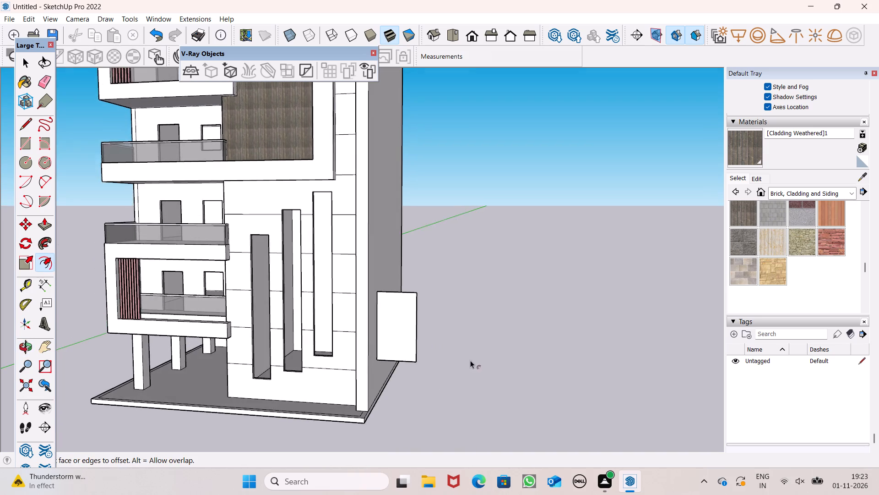
{"action": "middle_click_drag", "start_coordinate": [480, 386], "coordinate": [535, 395]}
{"action": "scroll", "coordinate": [535, 403], "scroll_direction": "up", "scroll_amount": 1}
{"action": "scroll", "coordinate": [490, 307], "scroll_direction": "up", "scroll_amount": 9}
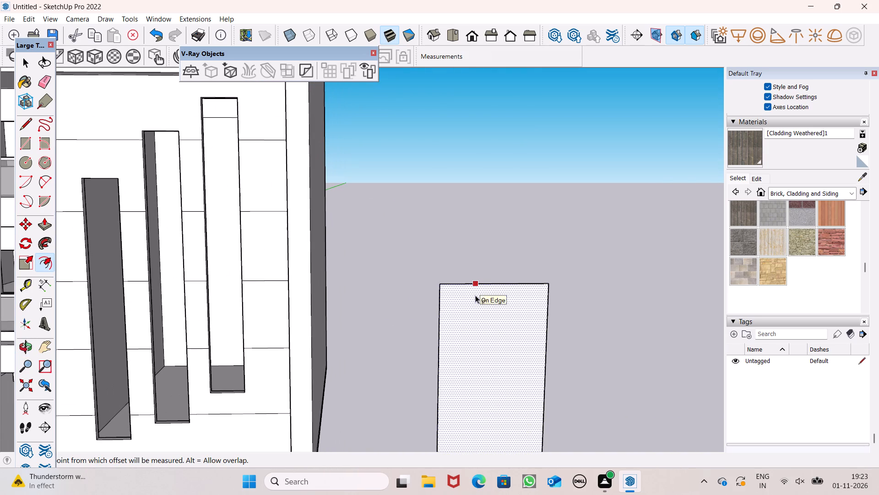
{"action": "left_click", "coordinate": [475, 296]}
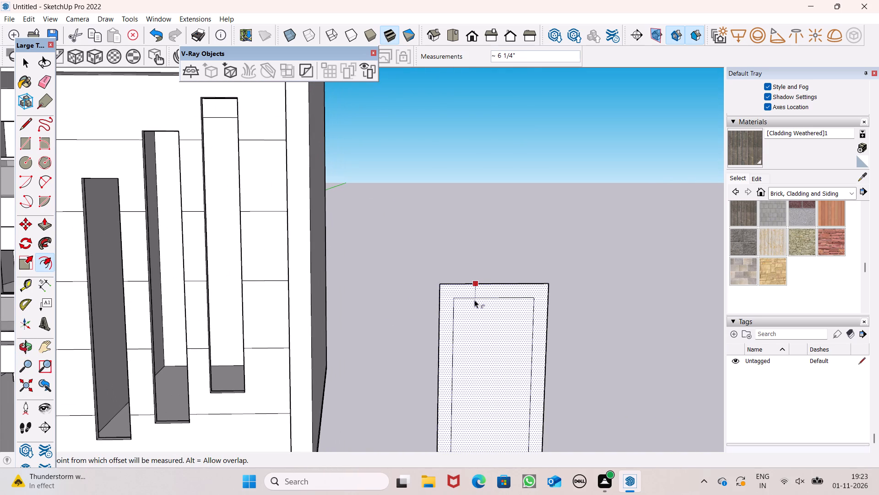
{"action": "key", "text": "ctrl+z"}
{"action": "scroll", "coordinate": [453, 132], "scroll_direction": "down", "scroll_amount": 5}
{"action": "scroll", "coordinate": [470, 211], "scroll_direction": "up", "scroll_amount": 4}
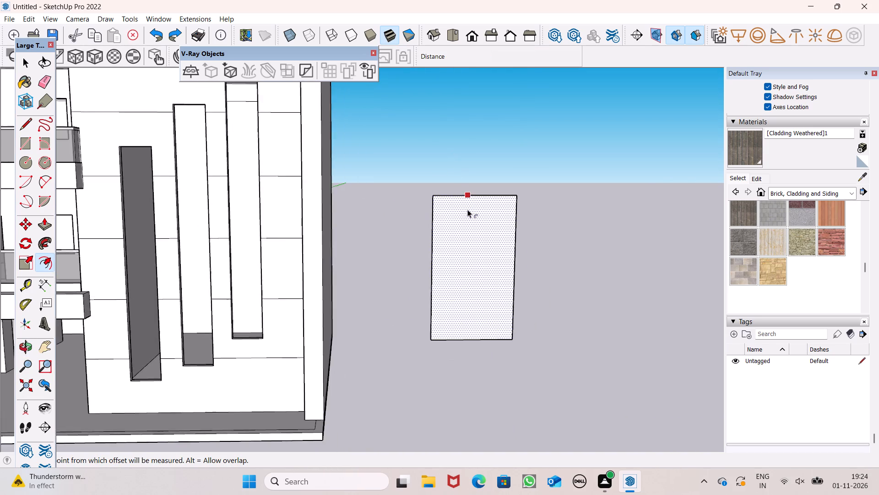
{"action": "scroll", "coordinate": [467, 209], "scroll_direction": "up", "scroll_amount": 8}
{"action": "left_click_drag", "start_coordinate": [460, 207], "coordinate": [445, 194]}
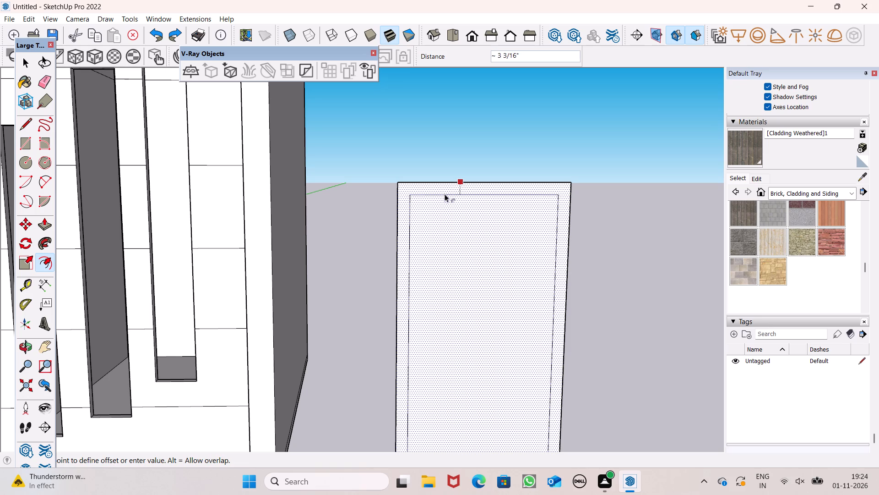
{"action": "left_click_drag", "start_coordinate": [445, 194], "coordinate": [442, 193]}
{"action": "scroll", "coordinate": [450, 144], "scroll_direction": "down", "scroll_amount": 6}
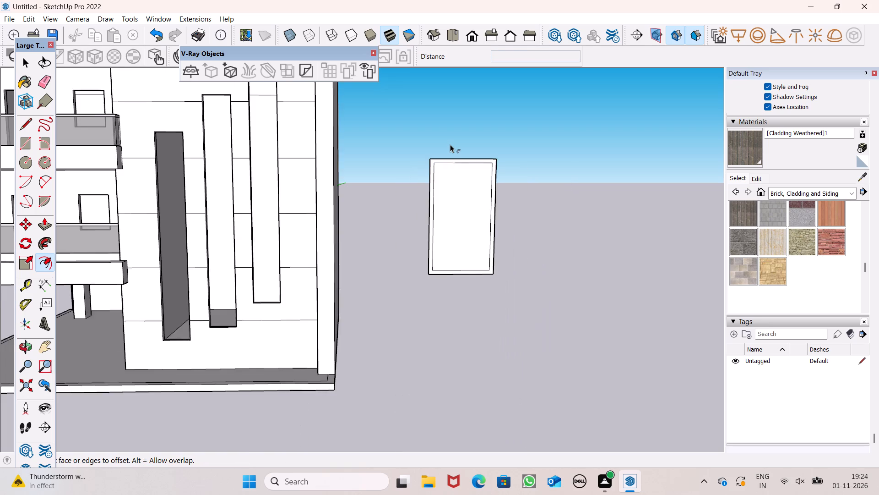
{"action": "key", "text": "space"}
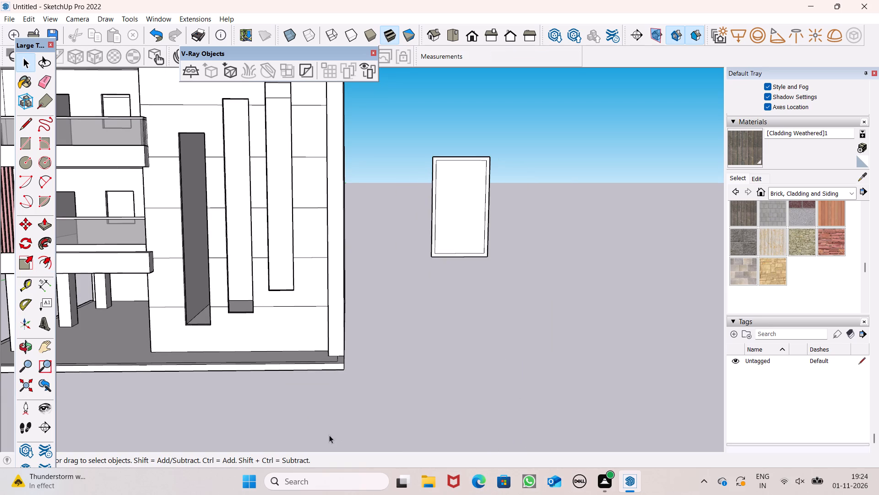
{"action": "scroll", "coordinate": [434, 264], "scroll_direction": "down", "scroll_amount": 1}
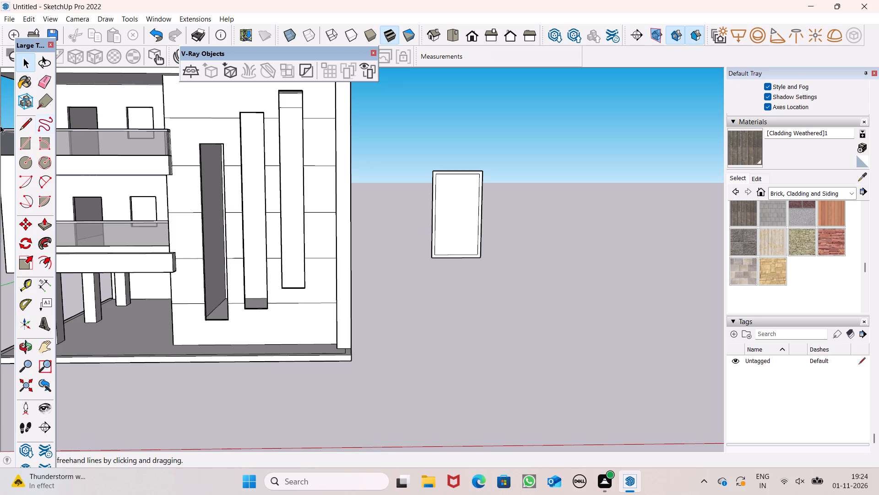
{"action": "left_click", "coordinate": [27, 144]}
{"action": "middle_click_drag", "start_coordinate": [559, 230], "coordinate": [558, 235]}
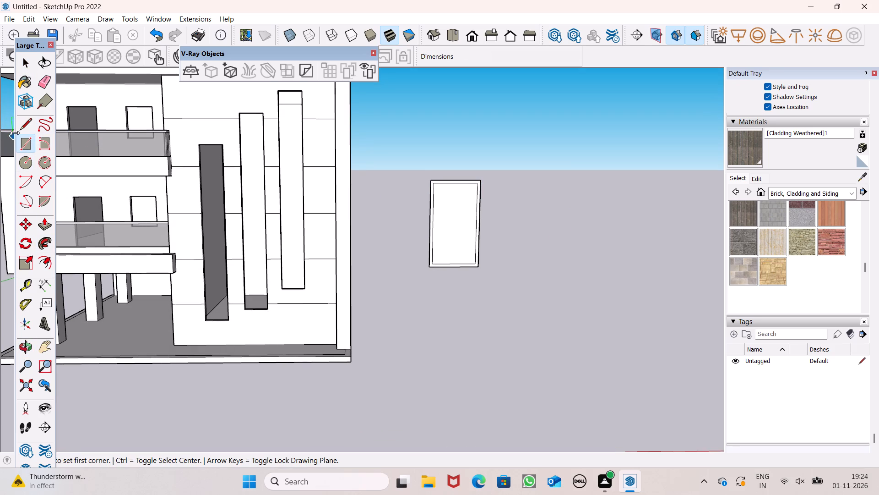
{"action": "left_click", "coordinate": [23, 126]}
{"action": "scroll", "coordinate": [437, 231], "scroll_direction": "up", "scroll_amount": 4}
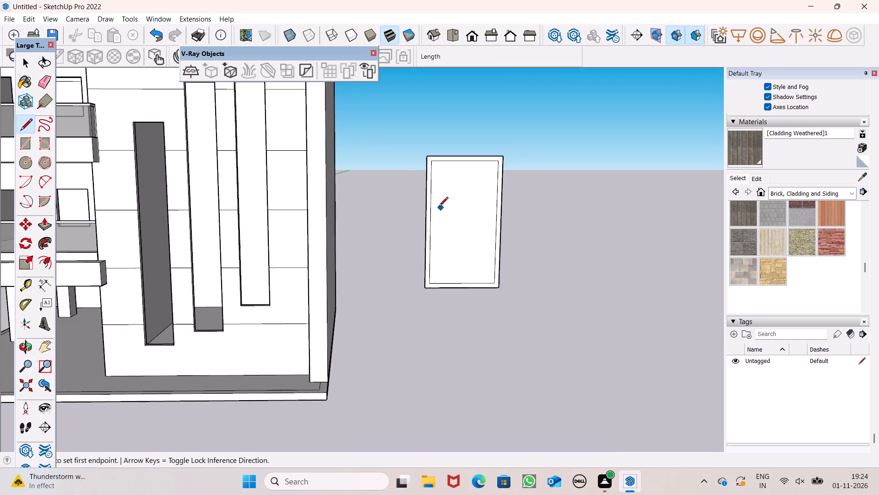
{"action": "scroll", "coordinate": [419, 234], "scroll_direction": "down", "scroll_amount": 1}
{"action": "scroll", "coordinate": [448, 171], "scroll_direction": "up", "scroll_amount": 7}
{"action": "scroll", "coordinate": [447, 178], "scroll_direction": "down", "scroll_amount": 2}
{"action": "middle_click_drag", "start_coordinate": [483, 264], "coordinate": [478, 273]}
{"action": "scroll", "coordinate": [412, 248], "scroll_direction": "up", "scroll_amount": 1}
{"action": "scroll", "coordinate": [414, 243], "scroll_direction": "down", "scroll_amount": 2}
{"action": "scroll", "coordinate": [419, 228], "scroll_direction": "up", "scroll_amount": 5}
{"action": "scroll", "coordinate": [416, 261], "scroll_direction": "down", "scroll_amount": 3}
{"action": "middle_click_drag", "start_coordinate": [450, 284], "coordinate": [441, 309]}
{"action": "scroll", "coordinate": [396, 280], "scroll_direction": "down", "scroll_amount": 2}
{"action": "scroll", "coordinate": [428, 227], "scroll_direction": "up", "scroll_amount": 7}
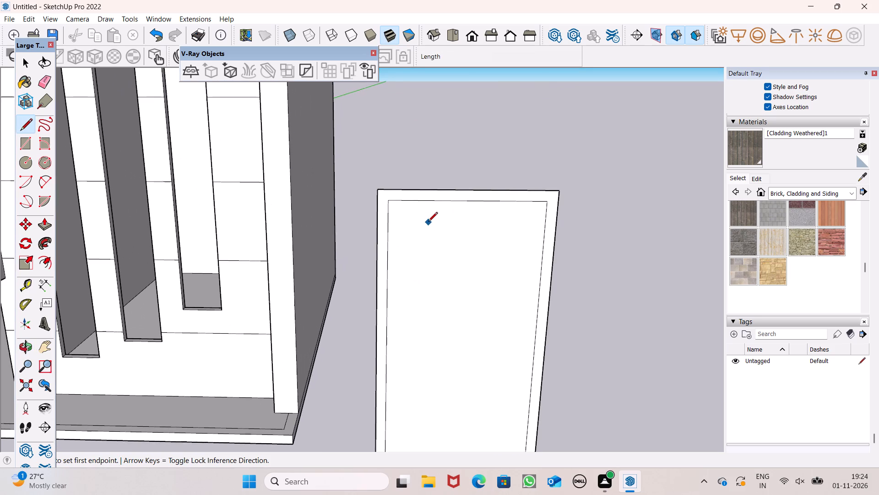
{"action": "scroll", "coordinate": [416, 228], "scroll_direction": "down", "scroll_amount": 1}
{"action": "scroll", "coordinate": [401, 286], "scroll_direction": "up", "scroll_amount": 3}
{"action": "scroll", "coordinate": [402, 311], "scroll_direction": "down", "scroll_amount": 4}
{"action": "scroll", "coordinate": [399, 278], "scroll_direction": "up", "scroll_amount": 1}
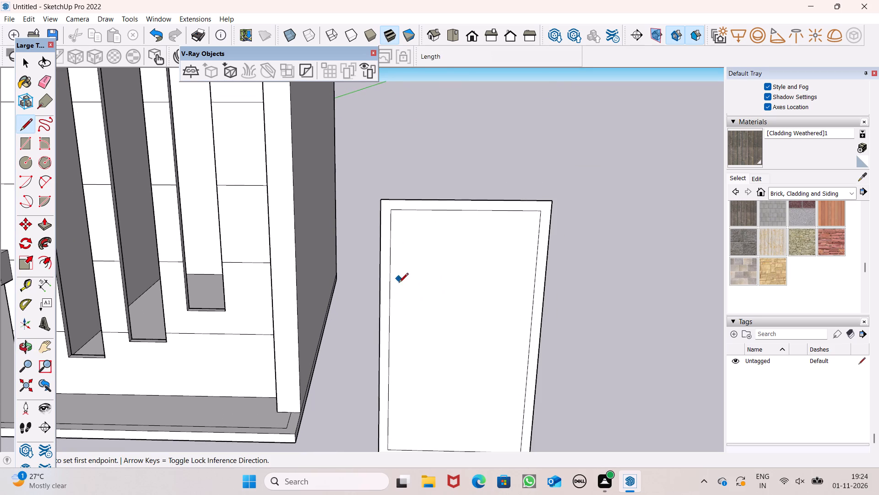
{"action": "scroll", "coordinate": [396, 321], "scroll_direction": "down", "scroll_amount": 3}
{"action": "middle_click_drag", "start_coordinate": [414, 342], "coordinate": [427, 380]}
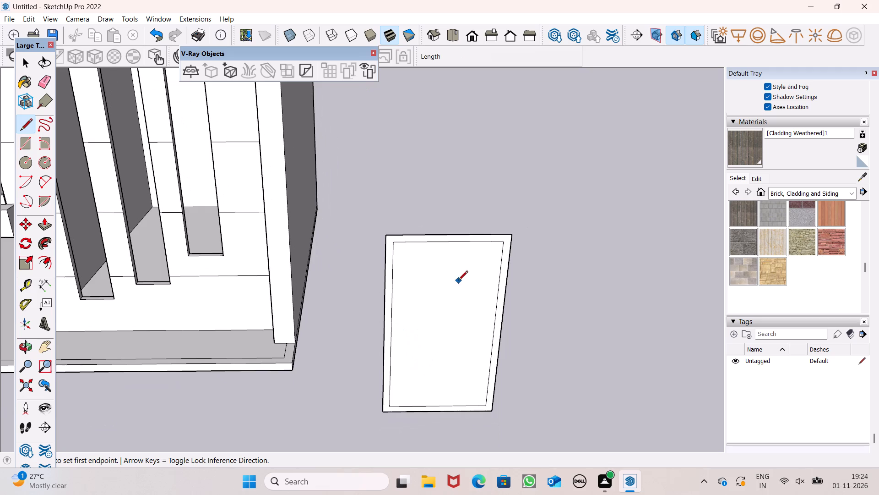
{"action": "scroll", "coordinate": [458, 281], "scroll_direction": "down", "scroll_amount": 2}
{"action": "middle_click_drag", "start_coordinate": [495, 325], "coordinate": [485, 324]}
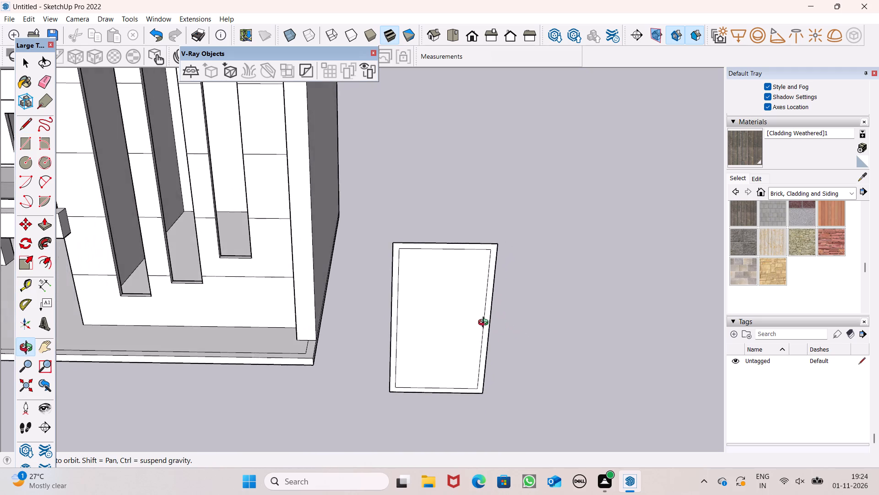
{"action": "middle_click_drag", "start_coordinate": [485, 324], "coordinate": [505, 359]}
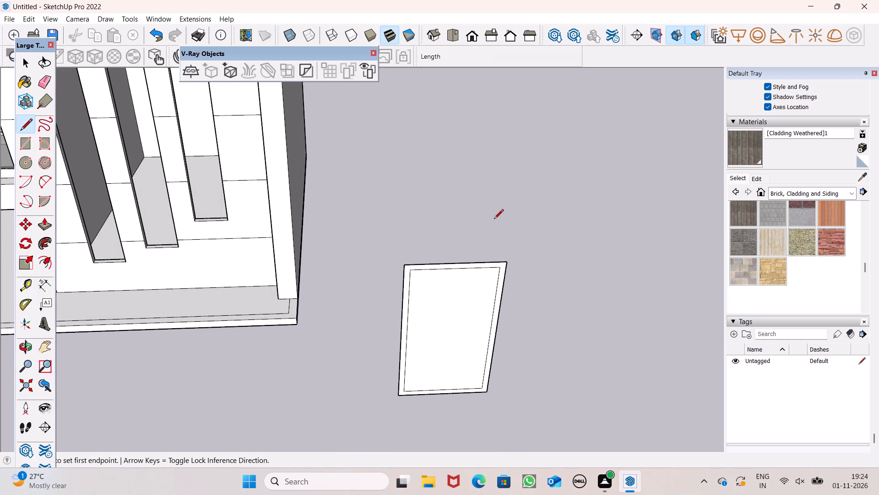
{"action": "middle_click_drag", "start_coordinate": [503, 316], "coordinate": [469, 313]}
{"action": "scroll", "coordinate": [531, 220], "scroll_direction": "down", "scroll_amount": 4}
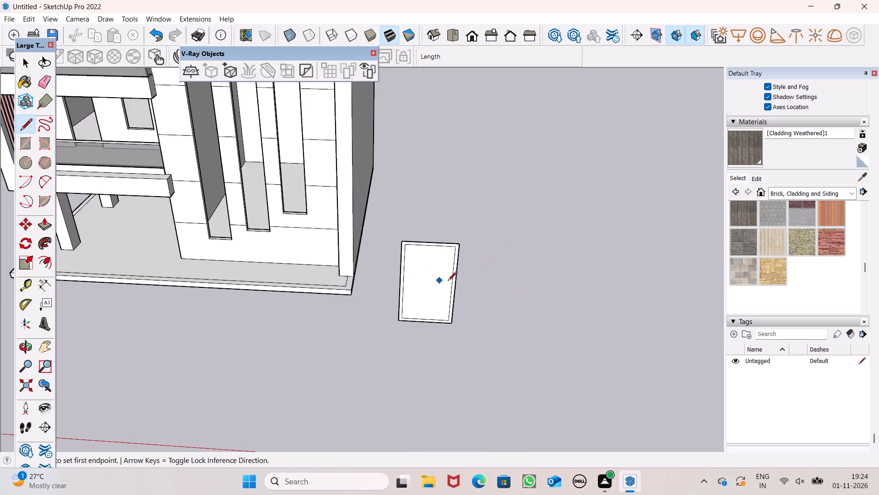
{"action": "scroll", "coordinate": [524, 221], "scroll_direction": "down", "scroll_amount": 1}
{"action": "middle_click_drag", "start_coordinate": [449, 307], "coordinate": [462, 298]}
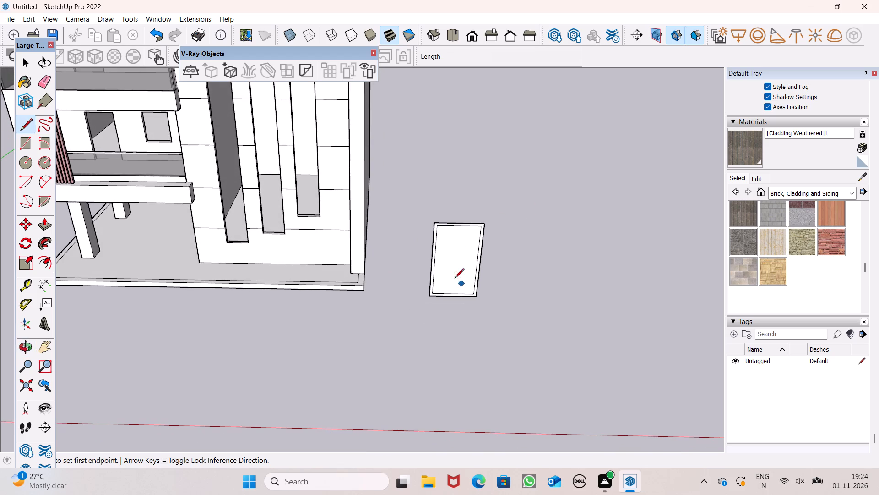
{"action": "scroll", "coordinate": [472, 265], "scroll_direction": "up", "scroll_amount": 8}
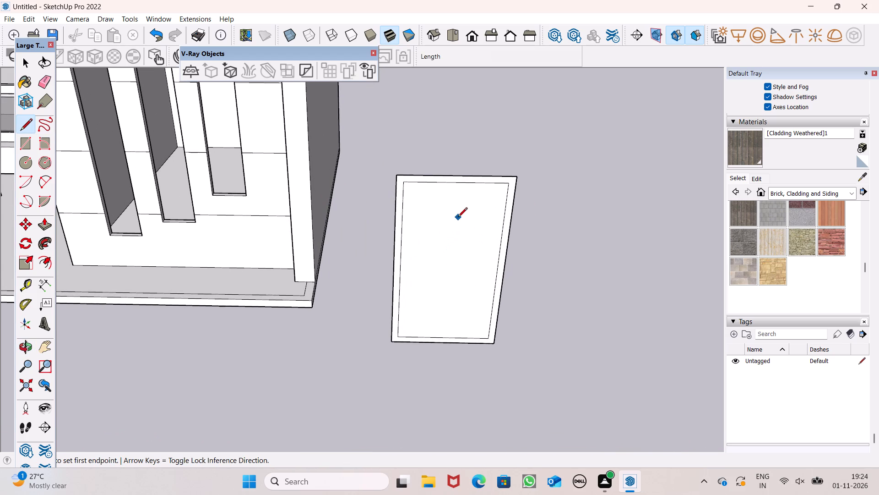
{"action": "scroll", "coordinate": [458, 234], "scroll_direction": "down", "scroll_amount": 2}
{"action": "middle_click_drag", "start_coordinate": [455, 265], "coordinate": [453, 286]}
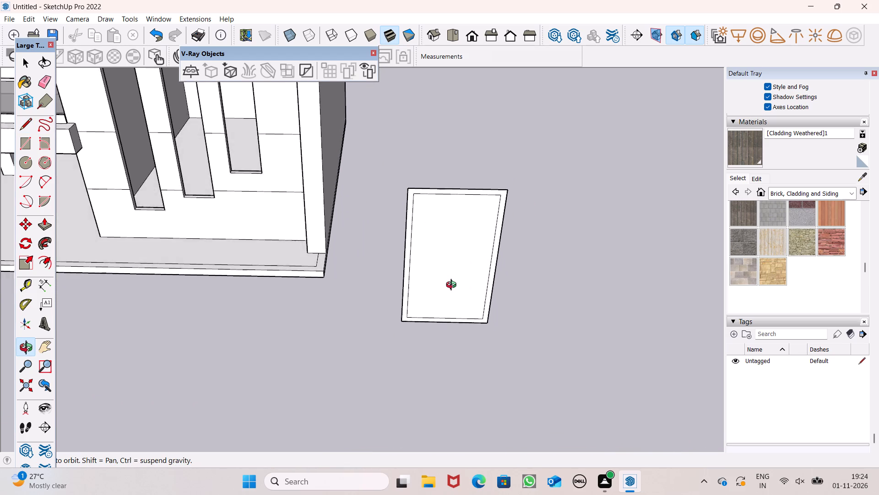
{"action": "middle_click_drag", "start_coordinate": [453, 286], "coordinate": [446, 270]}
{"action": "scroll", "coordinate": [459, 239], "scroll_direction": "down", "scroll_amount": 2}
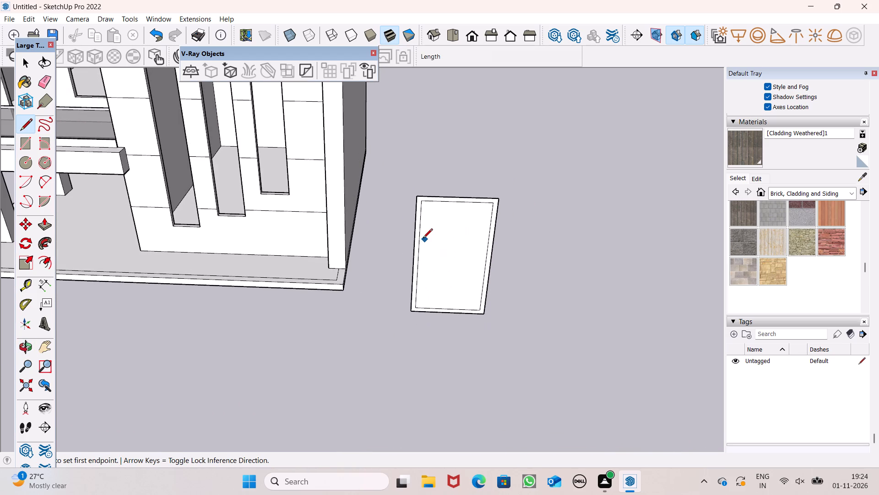
Draw a diagonal line about 3' 10" long from the inner frame's left edge up to its top edge.
{"action": "scroll", "coordinate": [423, 239], "scroll_direction": "up", "scroll_amount": 2}
{"action": "middle_click_drag", "start_coordinate": [451, 251], "coordinate": [465, 208]}
{"action": "middle_click_drag", "start_coordinate": [468, 249], "coordinate": [449, 228]}
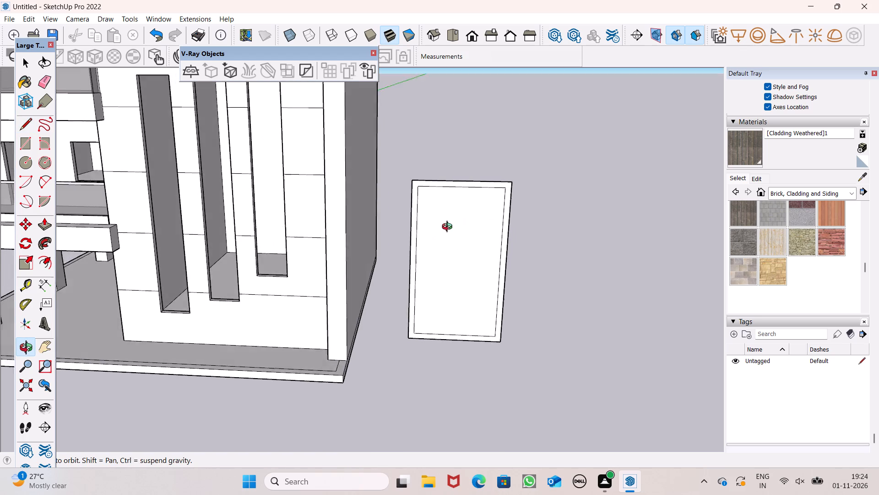
{"action": "middle_click_drag", "start_coordinate": [449, 228], "coordinate": [455, 218]}
{"action": "scroll", "coordinate": [455, 218], "scroll_direction": "up", "scroll_amount": 1}
{"action": "left_click", "coordinate": [412, 249]}
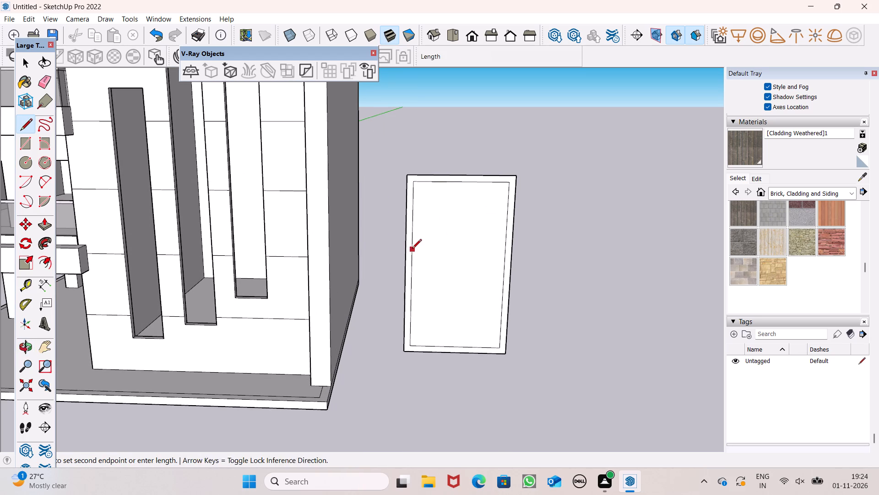
{"action": "left_click", "coordinate": [492, 185]}
Draw a parallel line about 4' 1" long just below the upper diagonal to form a narrow diagonal bar.
{"action": "scroll", "coordinate": [434, 259], "scroll_direction": "up", "scroll_amount": 3}
{"action": "scroll", "coordinate": [405, 270], "scroll_direction": "down", "scroll_amount": 2}
{"action": "scroll", "coordinate": [407, 257], "scroll_direction": "up", "scroll_amount": 4}
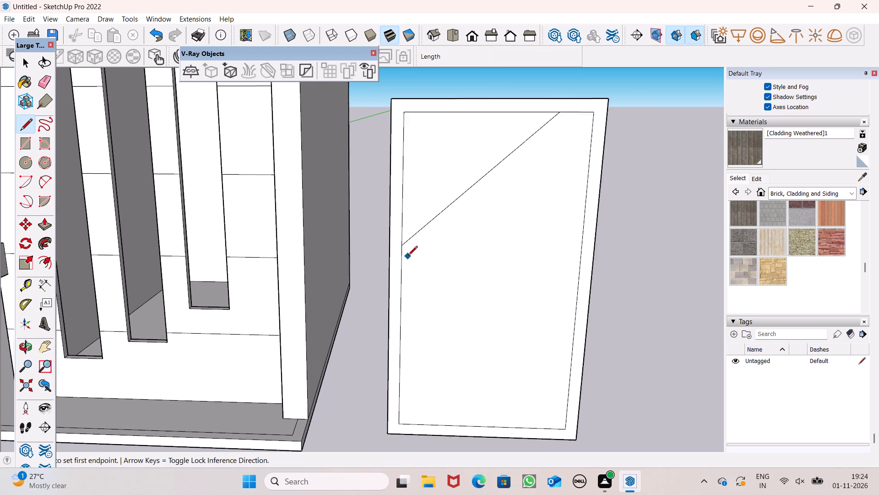
{"action": "scroll", "coordinate": [408, 256], "scroll_direction": "up", "scroll_amount": 2}
{"action": "left_click", "coordinate": [399, 256]}
{"action": "scroll", "coordinate": [418, 242], "scroll_direction": "down", "scroll_amount": 5}
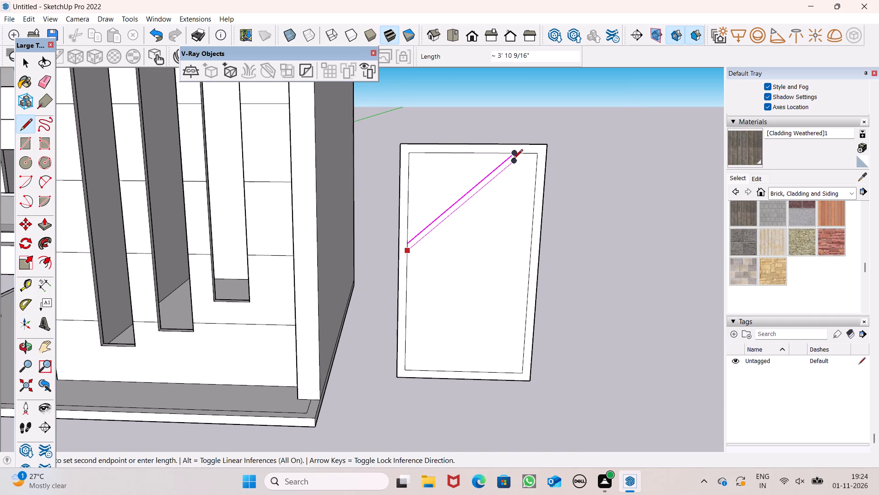
{"action": "scroll", "coordinate": [513, 159], "scroll_direction": "up", "scroll_amount": 6}
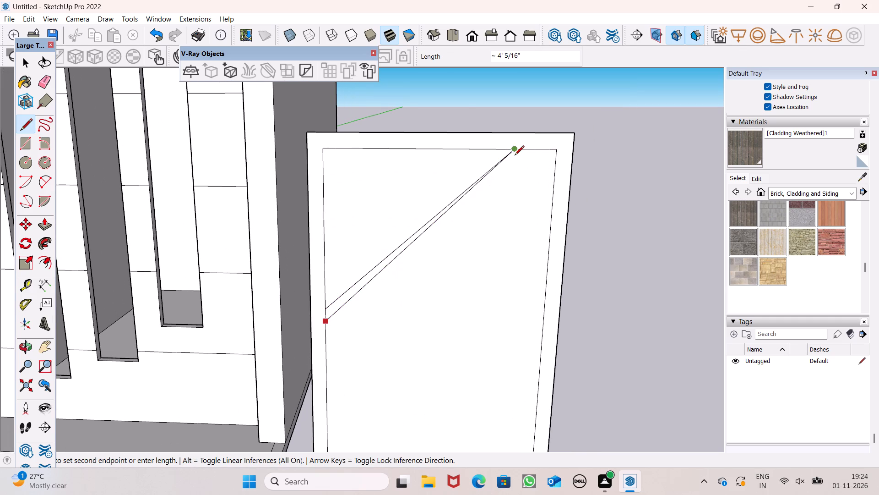
{"action": "scroll", "coordinate": [515, 156], "scroll_direction": "up", "scroll_amount": 4}
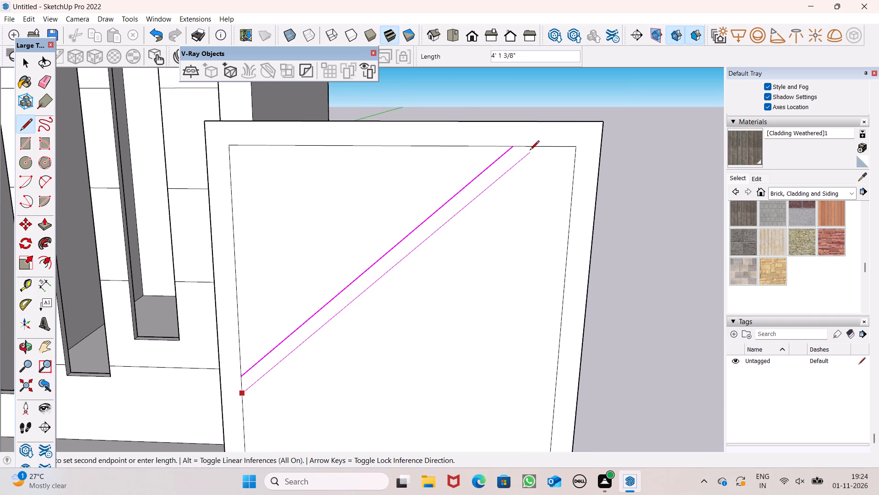
{"action": "left_click", "coordinate": [532, 148]}
Draw a line about 2' 8" long from the middle of the bar's lower edge down to the inner frame's right edge.
{"action": "scroll", "coordinate": [464, 210], "scroll_direction": "down", "scroll_amount": 6}
{"action": "scroll", "coordinate": [347, 193], "scroll_direction": "down", "scroll_amount": 4}
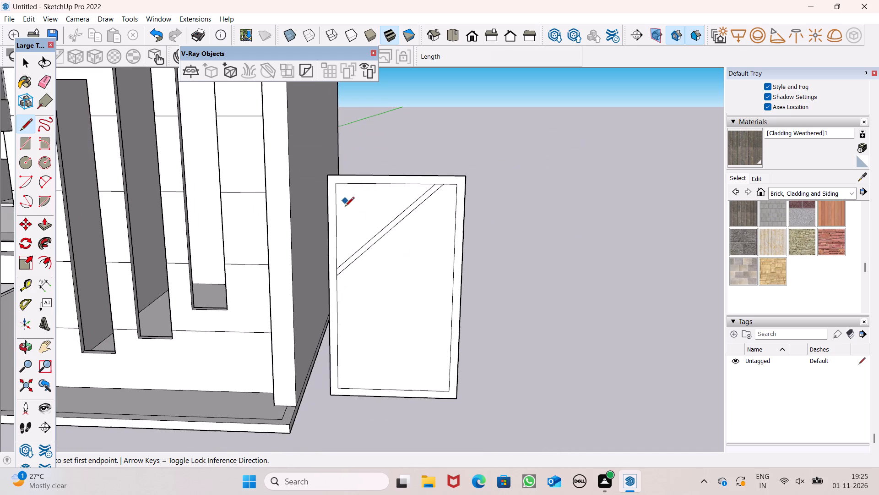
{"action": "scroll", "coordinate": [345, 207], "scroll_direction": "down", "scroll_amount": 1}
{"action": "middle_click_drag", "start_coordinate": [377, 261], "coordinate": [396, 298]}
{"action": "scroll", "coordinate": [359, 201], "scroll_direction": "down", "scroll_amount": 5}
{"action": "scroll", "coordinate": [382, 250], "scroll_direction": "up", "scroll_amount": 4}
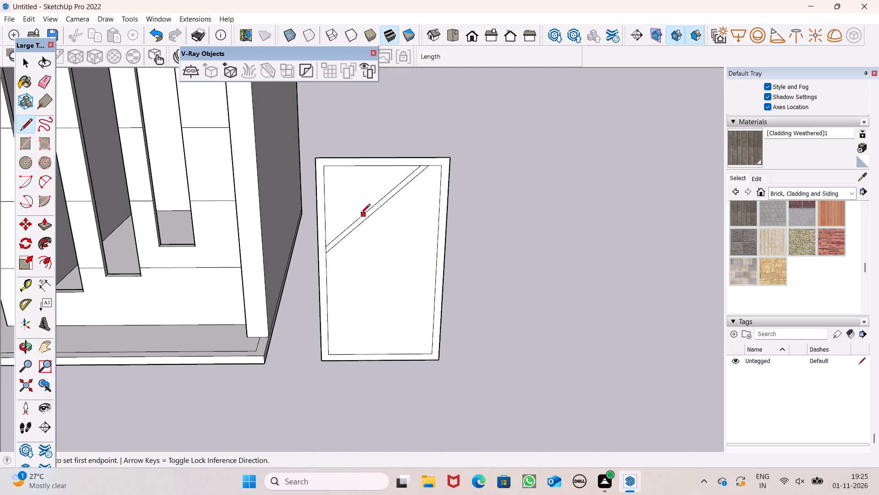
{"action": "scroll", "coordinate": [360, 214], "scroll_direction": "down", "scroll_amount": 2}
{"action": "middle_click_drag", "start_coordinate": [410, 247], "coordinate": [405, 279]}
{"action": "scroll", "coordinate": [374, 227], "scroll_direction": "up", "scroll_amount": 5}
{"action": "scroll", "coordinate": [356, 199], "scroll_direction": "down", "scroll_amount": 4}
{"action": "middle_click_drag", "start_coordinate": [365, 265], "coordinate": [379, 274]}
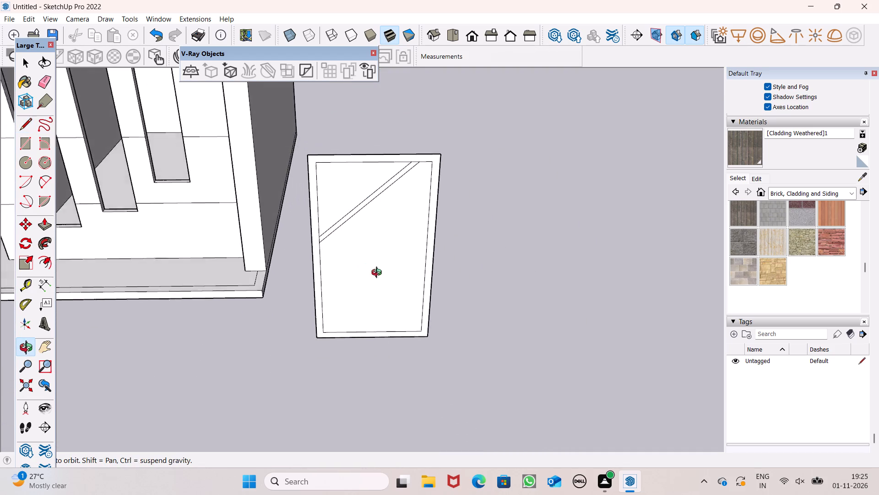
{"action": "middle_click_drag", "start_coordinate": [379, 274], "coordinate": [461, 275]}
{"action": "scroll", "coordinate": [460, 280], "scroll_direction": "up", "scroll_amount": 1}
{"action": "scroll", "coordinate": [342, 190], "scroll_direction": "up", "scroll_amount": 3}
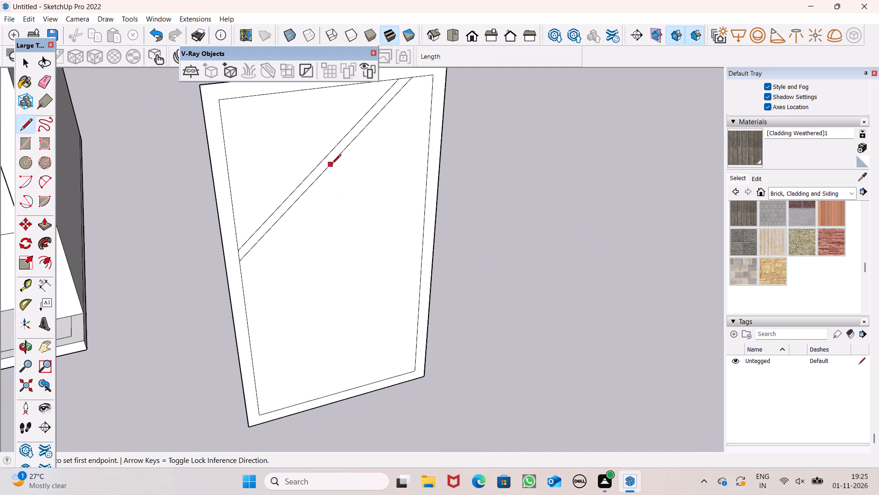
{"action": "left_click_drag", "start_coordinate": [332, 163], "coordinate": [334, 168]}
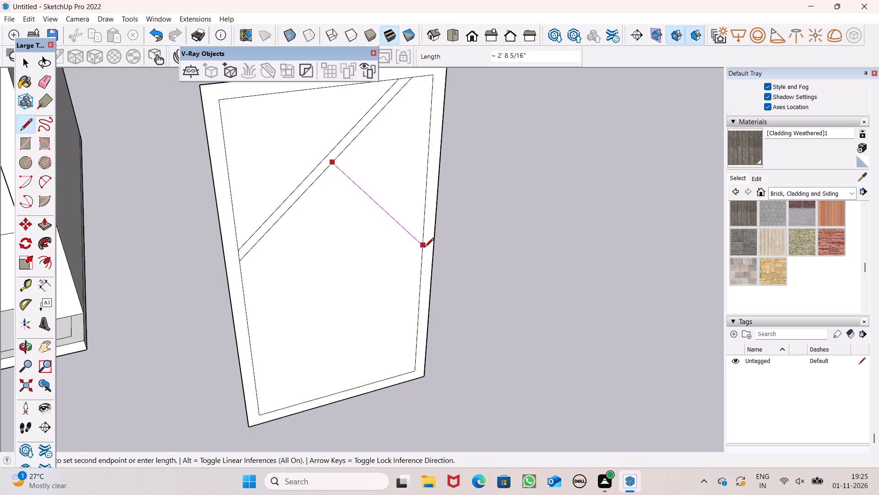
{"action": "scroll", "coordinate": [423, 245], "scroll_direction": "up", "scroll_amount": 1}
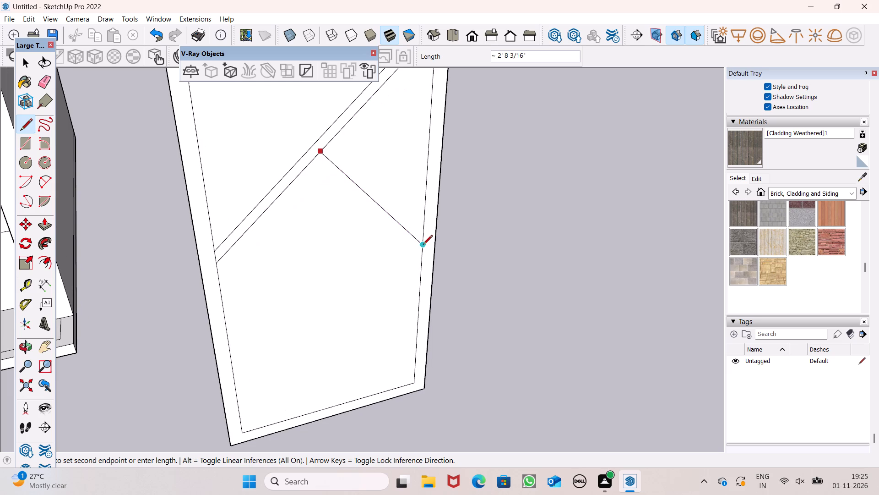
{"action": "left_click", "coordinate": [423, 245]}
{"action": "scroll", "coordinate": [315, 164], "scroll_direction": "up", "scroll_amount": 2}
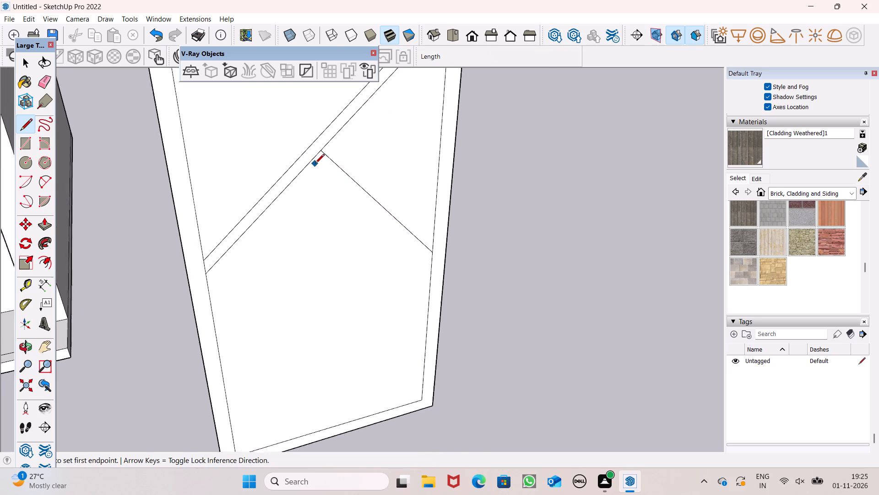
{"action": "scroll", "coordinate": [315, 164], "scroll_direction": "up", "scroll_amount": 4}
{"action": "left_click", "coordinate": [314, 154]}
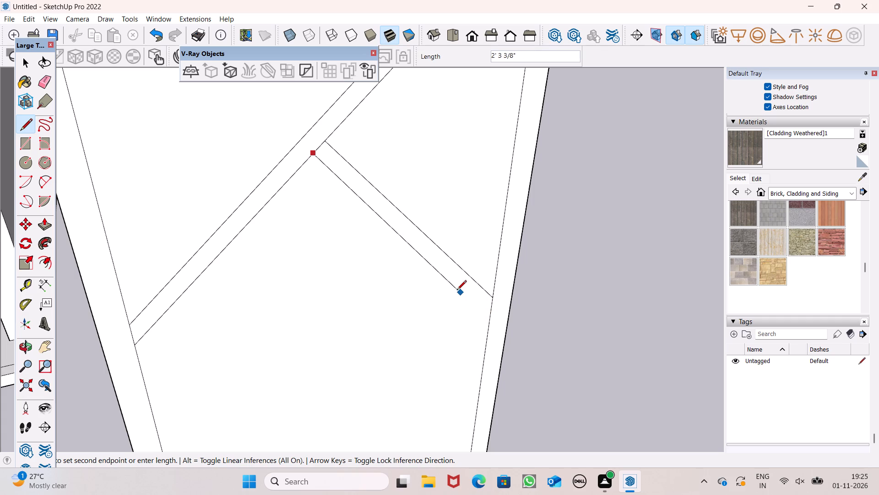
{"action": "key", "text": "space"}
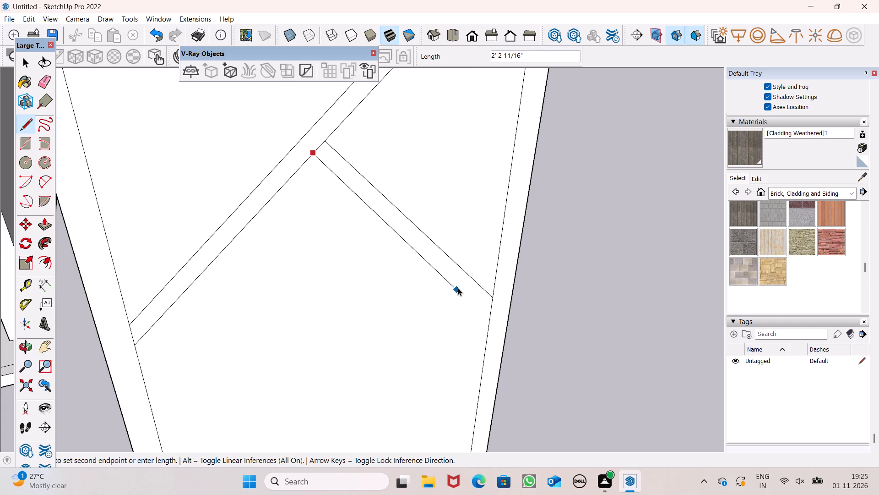
Draw a parallel line just below the right-hand branch, from the diagonal bar to the inner frame's right edge, completing the second bar.
{"action": "scroll", "coordinate": [469, 297], "scroll_direction": "down", "scroll_amount": 3}
{"action": "left_click", "coordinate": [21, 125]}
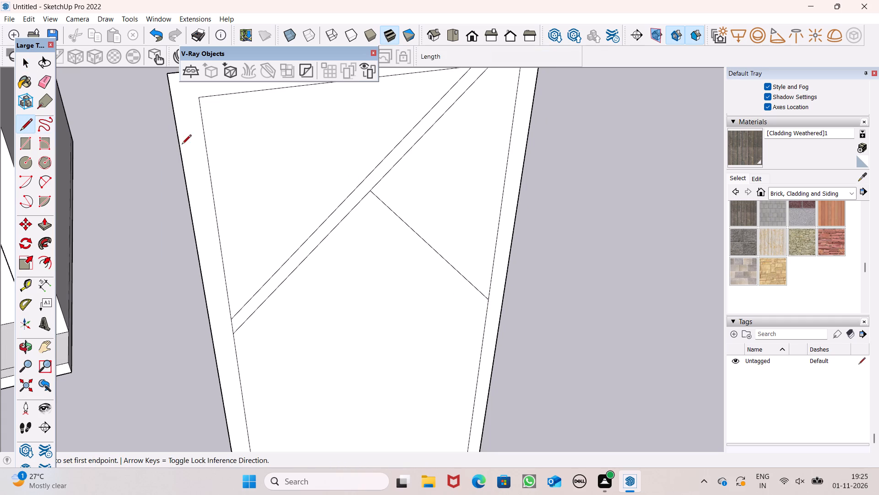
{"action": "scroll", "coordinate": [388, 207], "scroll_direction": "up", "scroll_amount": 4}
{"action": "scroll", "coordinate": [349, 190], "scroll_direction": "down", "scroll_amount": 4}
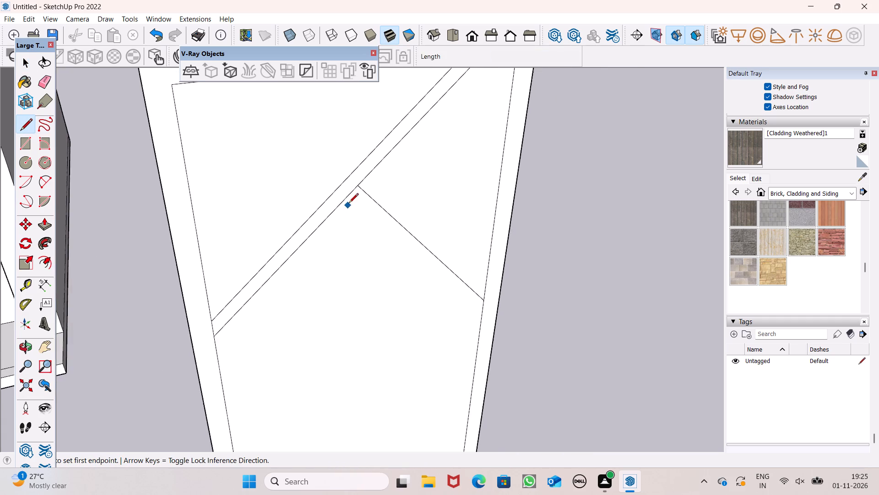
{"action": "scroll", "coordinate": [349, 202], "scroll_direction": "up", "scroll_amount": 5}
{"action": "left_click", "coordinate": [350, 190]}
{"action": "scroll", "coordinate": [386, 218], "scroll_direction": "down", "scroll_amount": 3}
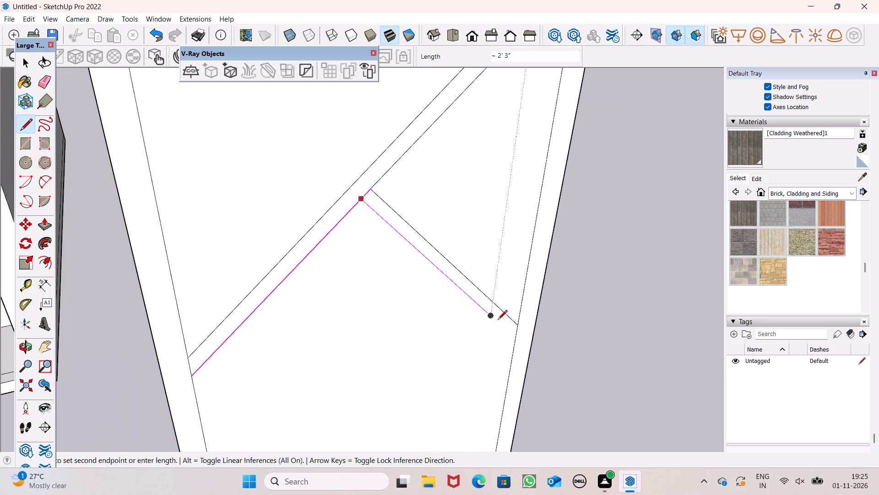
{"action": "scroll", "coordinate": [508, 340], "scroll_direction": "up", "scroll_amount": 2}
{"action": "left_click", "coordinate": [514, 339]}
Draw two closely spaced parallel lines, about 3' 9" and 3' 10" long, from the lower left inner edge up to the second bar.
{"action": "scroll", "coordinate": [303, 114], "scroll_direction": "down", "scroll_amount": 8}
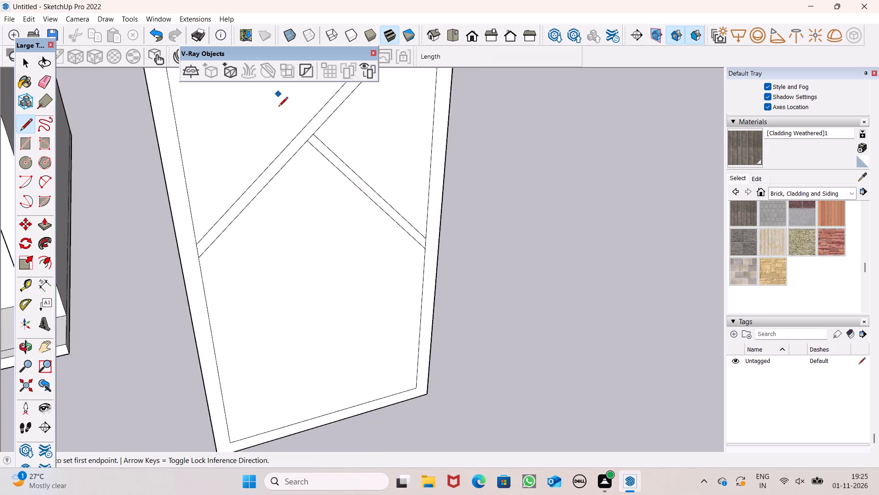
{"action": "scroll", "coordinate": [278, 143], "scroll_direction": "down", "scroll_amount": 6}
{"action": "middle_click_drag", "start_coordinate": [362, 293], "coordinate": [305, 284]}
{"action": "scroll", "coordinate": [271, 264], "scroll_direction": "up", "scroll_amount": 2}
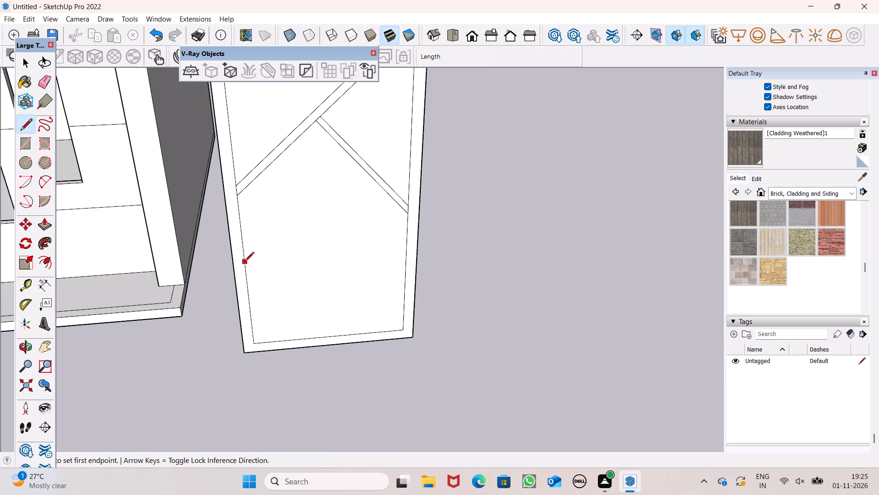
{"action": "left_click_drag", "start_coordinate": [248, 296], "coordinate": [250, 290]}
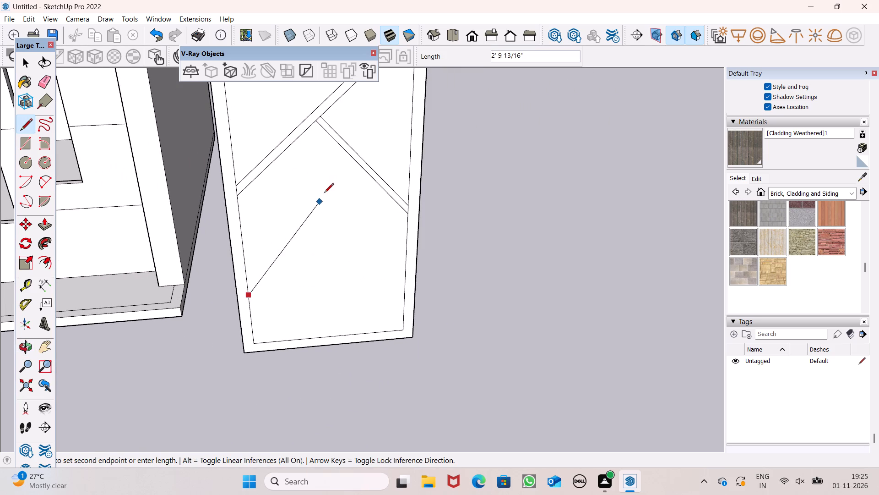
{"action": "left_click", "coordinate": [378, 189]}
{"action": "scroll", "coordinate": [249, 306], "scroll_direction": "up", "scroll_amount": 4}
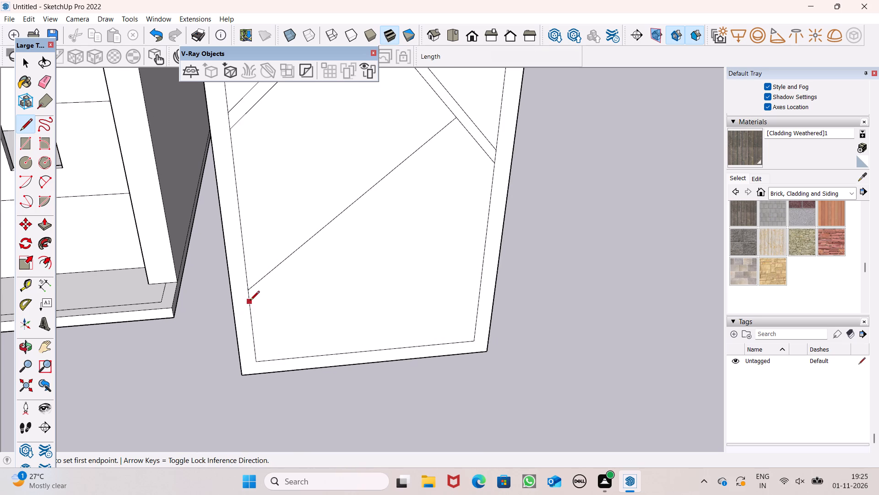
{"action": "left_click", "coordinate": [250, 297]}
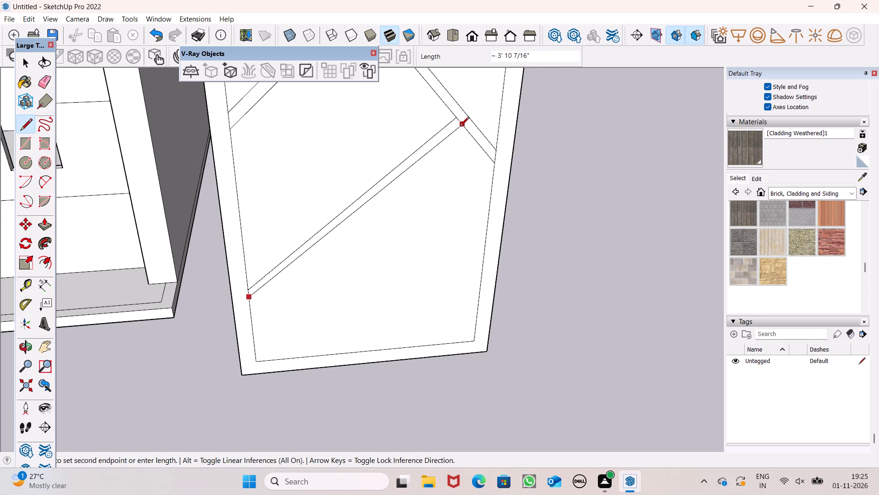
{"action": "scroll", "coordinate": [462, 127], "scroll_direction": "up", "scroll_amount": 6}
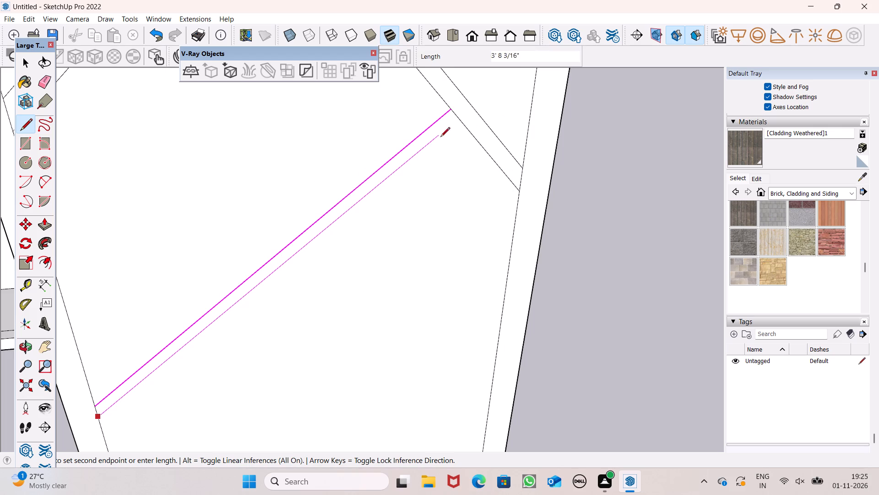
{"action": "left_click", "coordinate": [459, 121]}
Draw a line about 3' 2" long from the middle of the third bar's lower edge to the inner frame's bottom right corner.
{"action": "scroll", "coordinate": [359, 126], "scroll_direction": "down", "scroll_amount": 13}
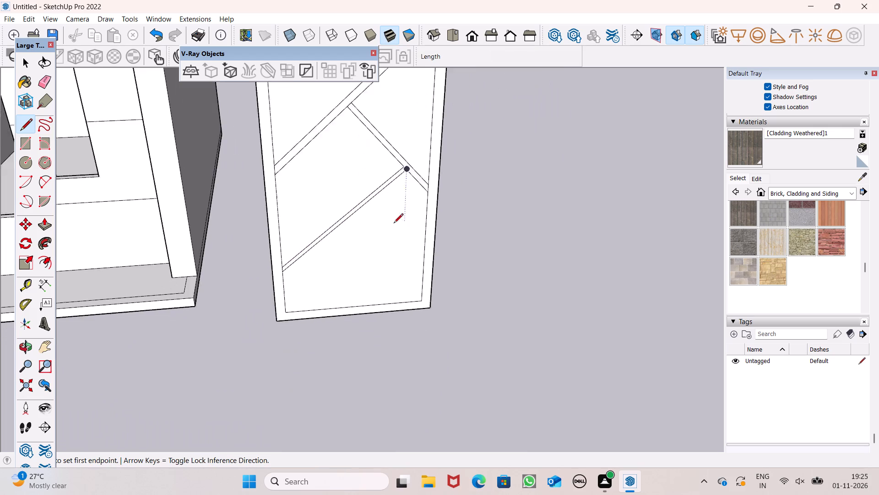
{"action": "middle_click_drag", "start_coordinate": [496, 262], "coordinate": [495, 281]}
{"action": "scroll", "coordinate": [482, 281], "scroll_direction": "down", "scroll_amount": 6}
{"action": "middle_click_drag", "start_coordinate": [530, 301], "coordinate": [518, 275]}
{"action": "scroll", "coordinate": [471, 253], "scroll_direction": "up", "scroll_amount": 8}
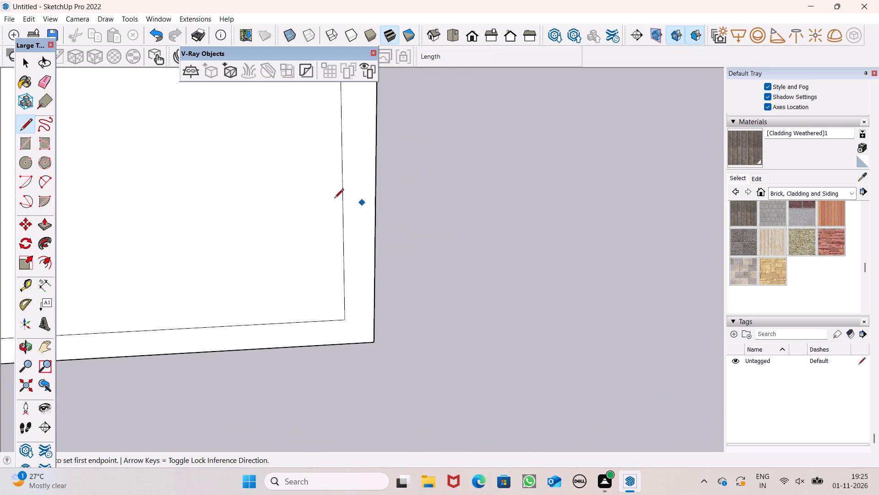
{"action": "scroll", "coordinate": [347, 229], "scroll_direction": "down", "scroll_amount": 5}
{"action": "scroll", "coordinate": [342, 280], "scroll_direction": "down", "scroll_amount": 13}
{"action": "middle_click_drag", "start_coordinate": [439, 332], "coordinate": [478, 316]}
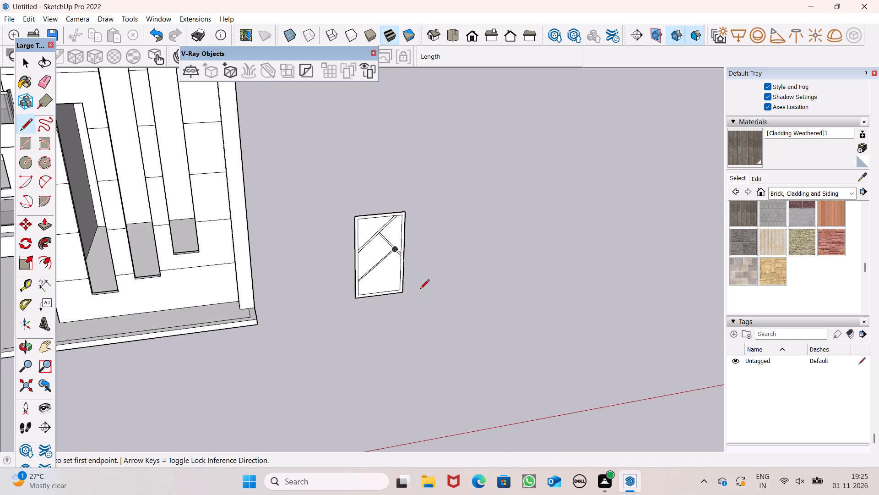
{"action": "scroll", "coordinate": [396, 261], "scroll_direction": "up", "scroll_amount": 11}
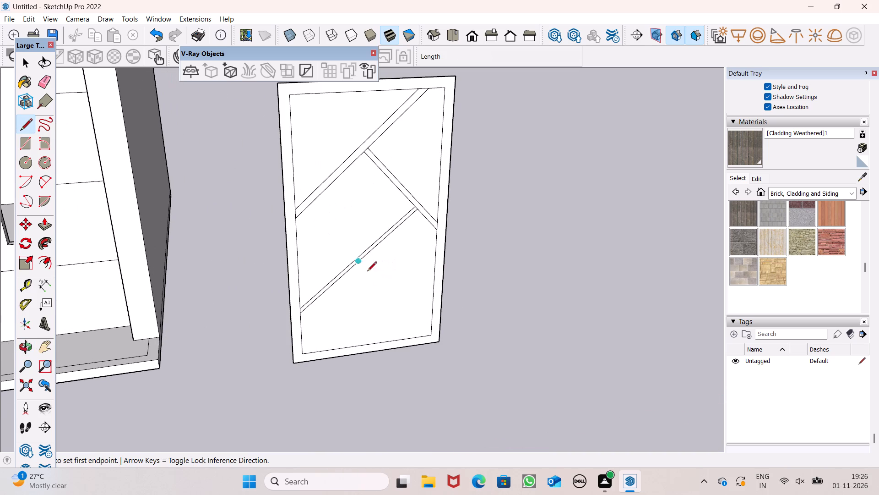
{"action": "left_click", "coordinate": [362, 258]}
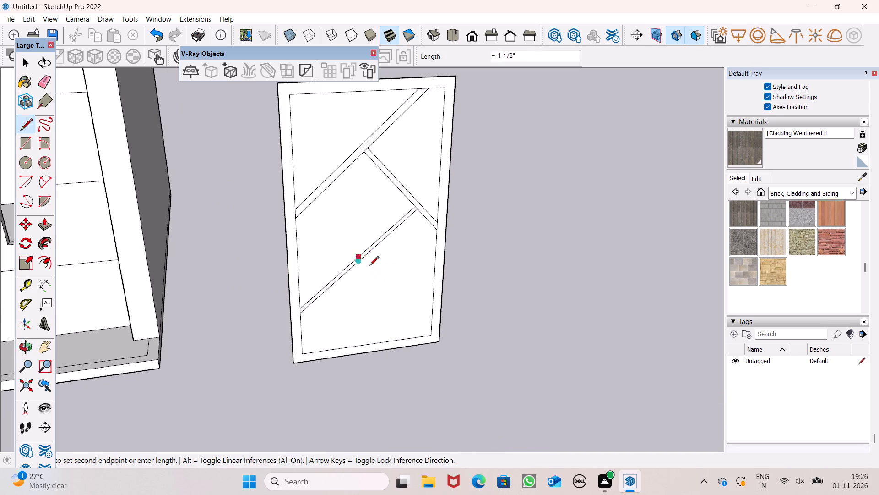
{"action": "left_click", "coordinate": [432, 333]}
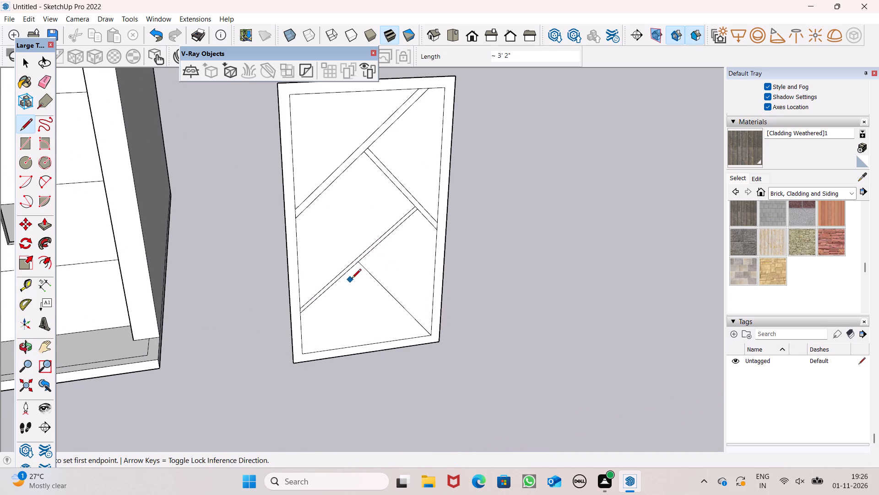
Draw a parallel line about 3' 1" long below the lowest diagonal, from the third bar's lower edge to the inner frame's bottom edge, completing the fourth bar.
{"action": "scroll", "coordinate": [354, 273], "scroll_direction": "up", "scroll_amount": 12}
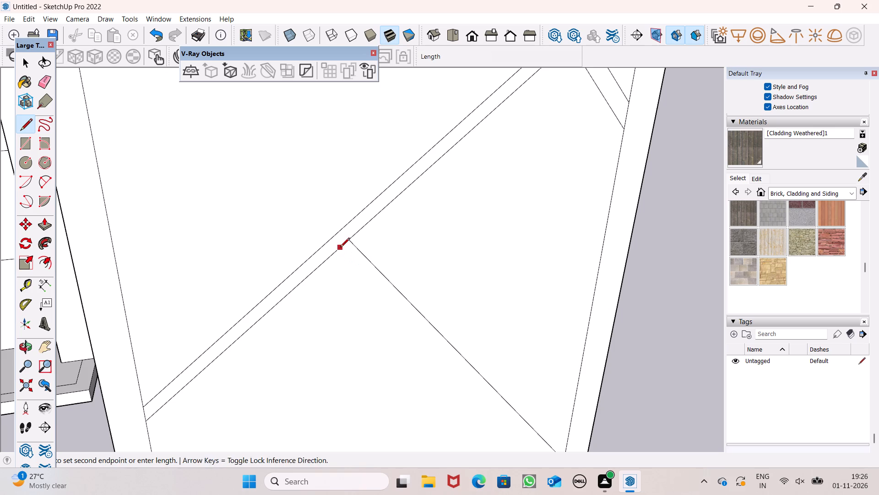
{"action": "left_click", "coordinate": [340, 248]}
{"action": "scroll", "coordinate": [387, 281], "scroll_direction": "down", "scroll_amount": 6}
{"action": "scroll", "coordinate": [485, 398], "scroll_direction": "up", "scroll_amount": 1}
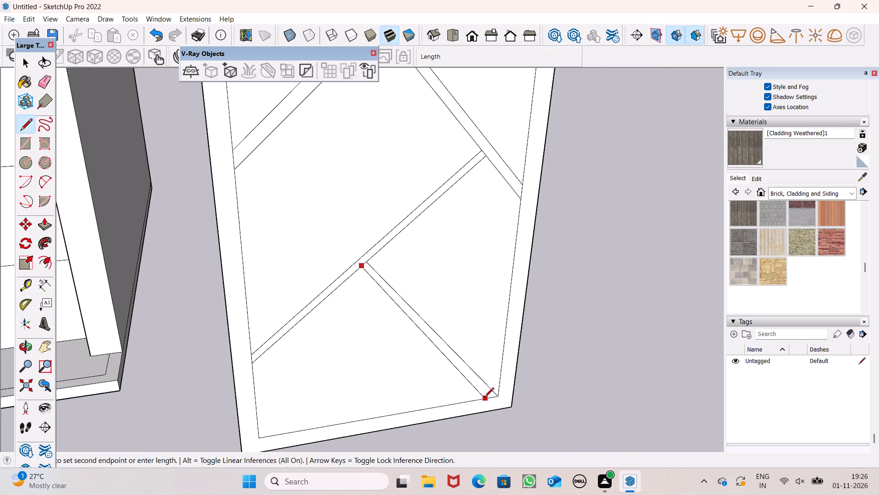
{"action": "scroll", "coordinate": [484, 398], "scroll_direction": "up", "scroll_amount": 9}
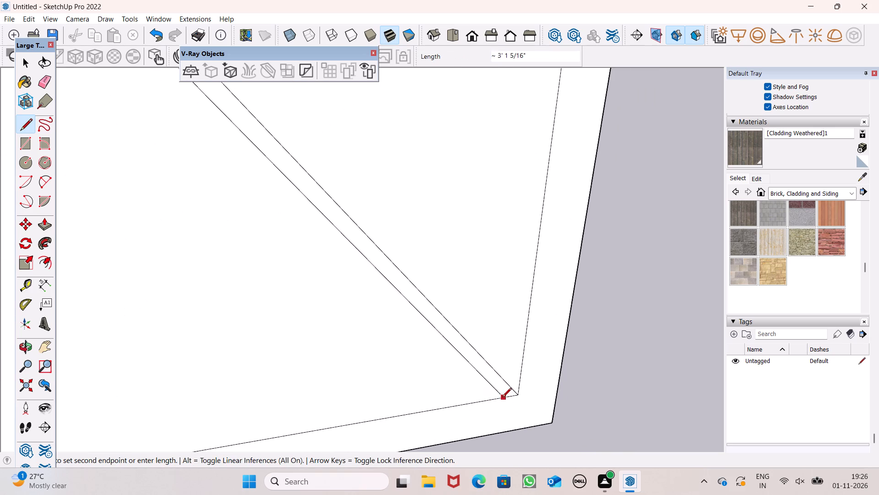
{"action": "scroll", "coordinate": [478, 394], "scroll_direction": "down", "scroll_amount": 6}
{"action": "middle_click_drag", "start_coordinate": [483, 394], "coordinate": [485, 404]}
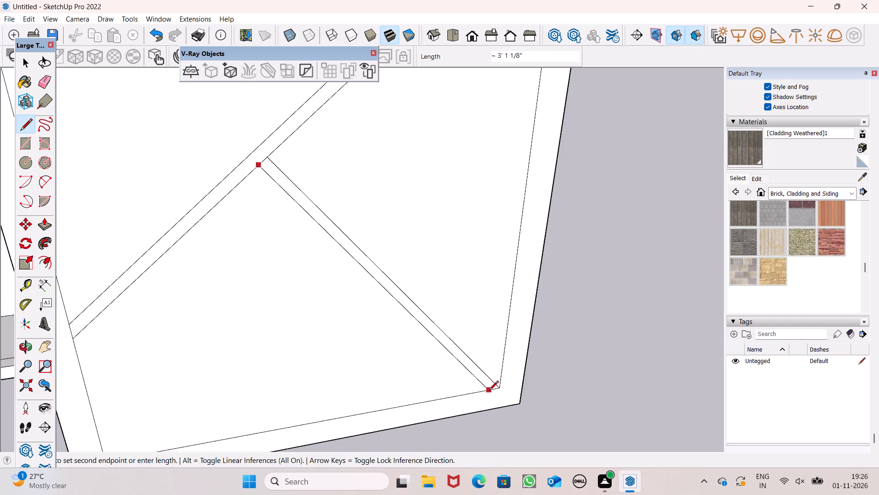
{"action": "scroll", "coordinate": [481, 396], "scroll_direction": "up", "scroll_amount": 2}
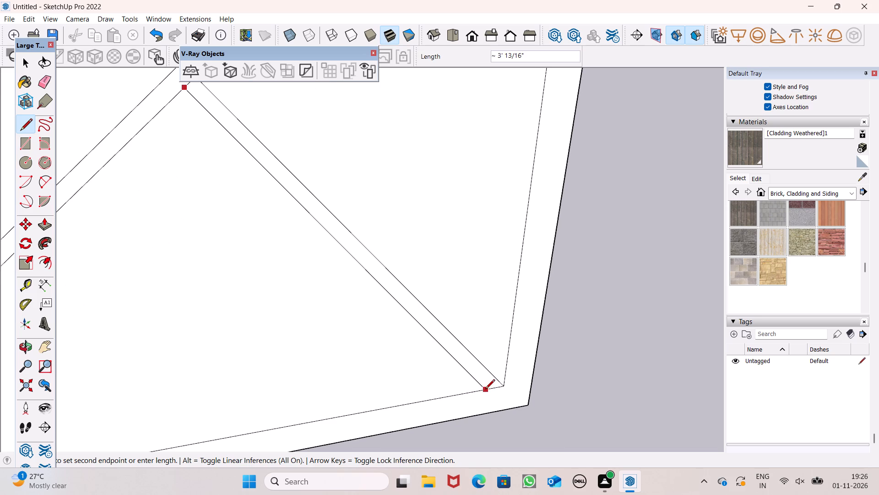
{"action": "left_click", "coordinate": [485, 390]}
Erase the short line segments across the three junctions where the first to fourth diagonal bars meet each other.
{"action": "scroll", "coordinate": [435, 330], "scroll_direction": "down", "scroll_amount": 7}
{"action": "scroll", "coordinate": [474, 300], "scroll_direction": "down", "scroll_amount": 5}
{"action": "middle_click_drag", "start_coordinate": [526, 380], "coordinate": [503, 406]}
{"action": "scroll", "coordinate": [503, 404], "scroll_direction": "up", "scroll_amount": 1}
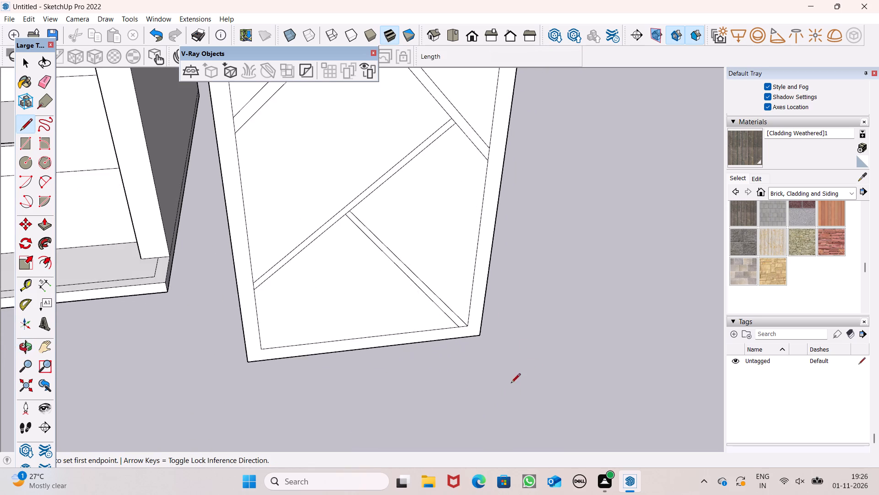
{"action": "scroll", "coordinate": [507, 393], "scroll_direction": "down", "scroll_amount": 6}
{"action": "middle_click_drag", "start_coordinate": [546, 381], "coordinate": [523, 357]}
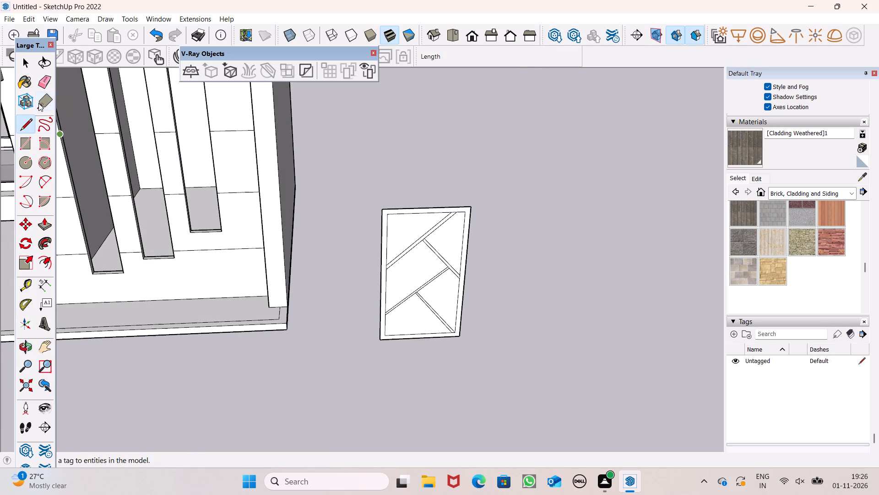
{"action": "left_click", "coordinate": [44, 82]}
{"action": "scroll", "coordinate": [405, 247], "scroll_direction": "up", "scroll_amount": 8}
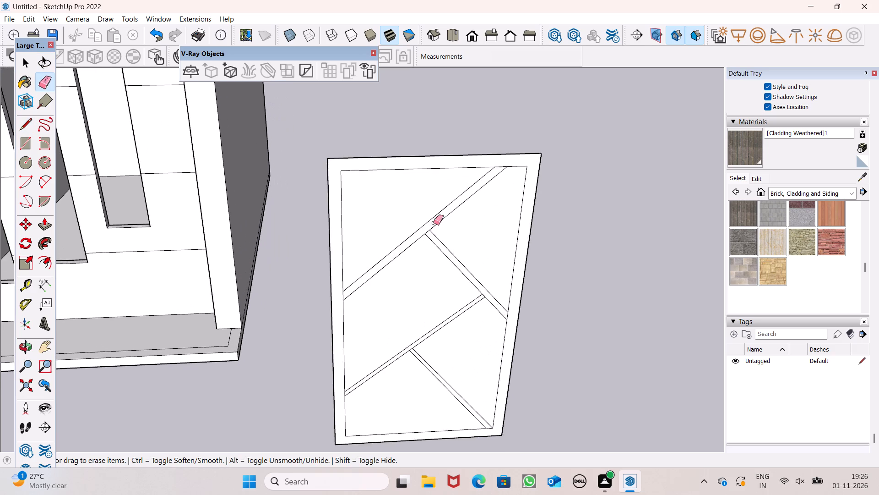
{"action": "scroll", "coordinate": [437, 224], "scroll_direction": "up", "scroll_amount": 13}
{"action": "left_click", "coordinate": [407, 239]}
{"action": "scroll", "coordinate": [420, 158], "scroll_direction": "down", "scroll_amount": 8}
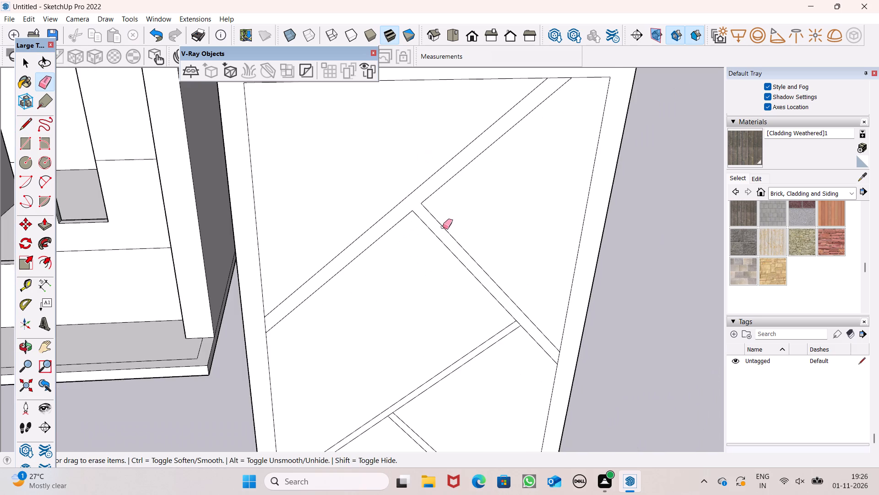
{"action": "scroll", "coordinate": [434, 167], "scroll_direction": "down", "scroll_amount": 7}
{"action": "scroll", "coordinate": [443, 286], "scroll_direction": "up", "scroll_amount": 7}
{"action": "scroll", "coordinate": [487, 251], "scroll_direction": "up", "scroll_amount": 6}
{"action": "left_click_drag", "start_coordinate": [486, 247], "coordinate": [486, 242]}
{"action": "scroll", "coordinate": [507, 176], "scroll_direction": "down", "scroll_amount": 11}
{"action": "scroll", "coordinate": [433, 303], "scroll_direction": "up", "scroll_amount": 7}
{"action": "scroll", "coordinate": [386, 294], "scroll_direction": "up", "scroll_amount": 4}
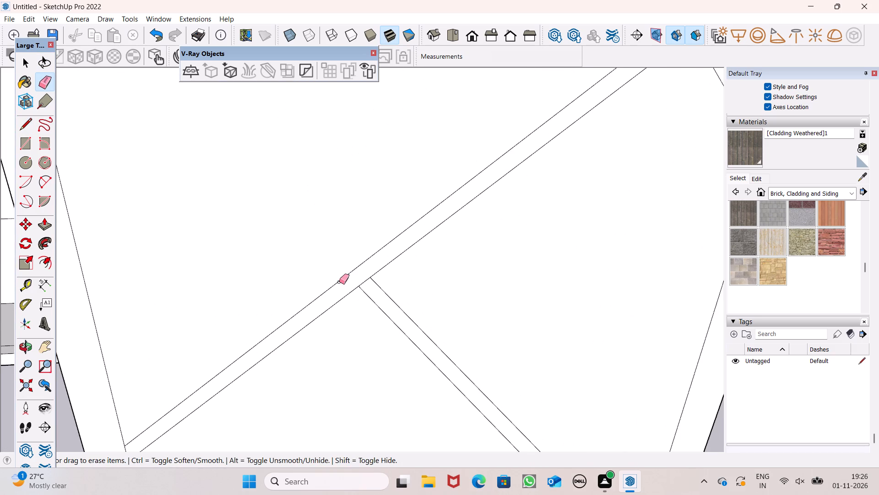
{"action": "left_click", "coordinate": [366, 276]}
{"action": "scroll", "coordinate": [439, 218], "scroll_direction": "down", "scroll_amount": 8}
{"action": "scroll", "coordinate": [394, 196], "scroll_direction": "down", "scroll_amount": 5}
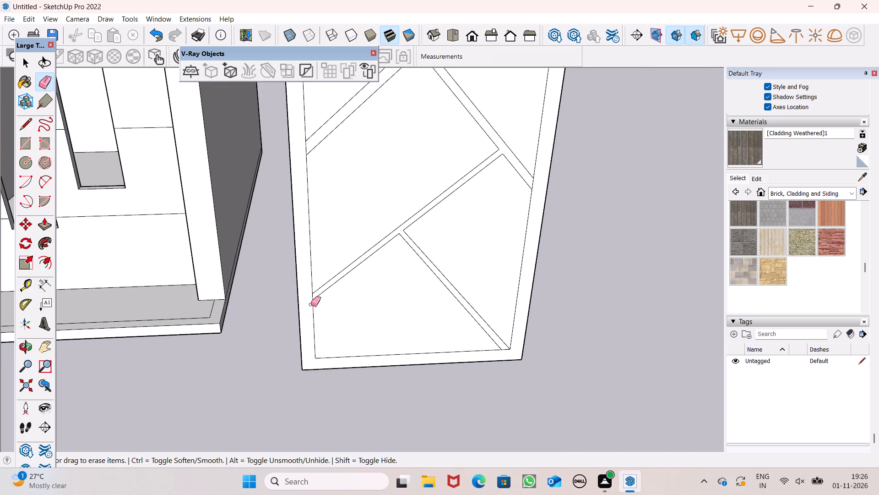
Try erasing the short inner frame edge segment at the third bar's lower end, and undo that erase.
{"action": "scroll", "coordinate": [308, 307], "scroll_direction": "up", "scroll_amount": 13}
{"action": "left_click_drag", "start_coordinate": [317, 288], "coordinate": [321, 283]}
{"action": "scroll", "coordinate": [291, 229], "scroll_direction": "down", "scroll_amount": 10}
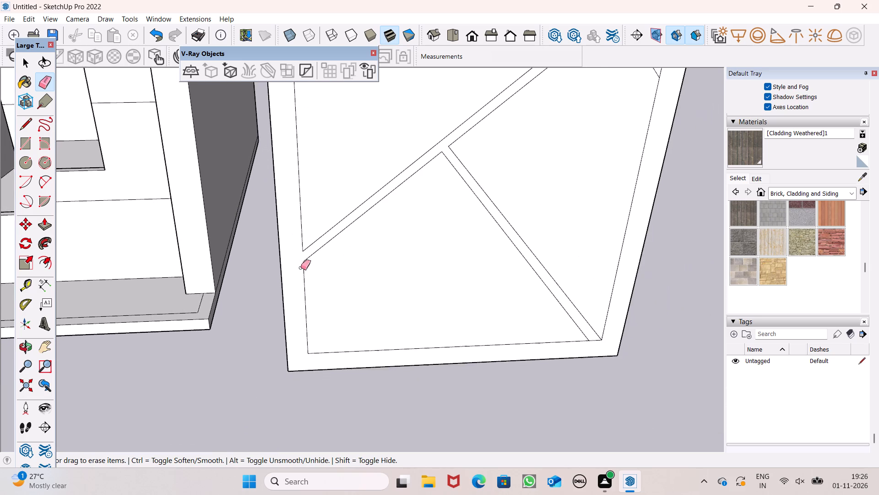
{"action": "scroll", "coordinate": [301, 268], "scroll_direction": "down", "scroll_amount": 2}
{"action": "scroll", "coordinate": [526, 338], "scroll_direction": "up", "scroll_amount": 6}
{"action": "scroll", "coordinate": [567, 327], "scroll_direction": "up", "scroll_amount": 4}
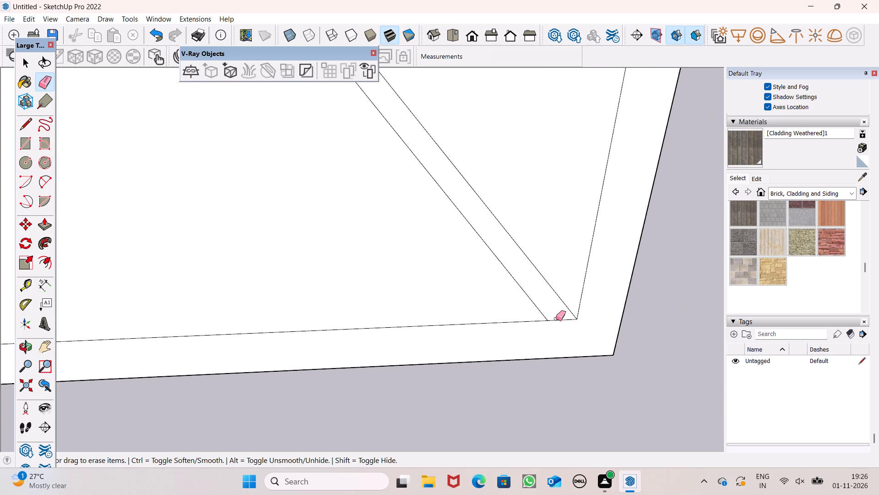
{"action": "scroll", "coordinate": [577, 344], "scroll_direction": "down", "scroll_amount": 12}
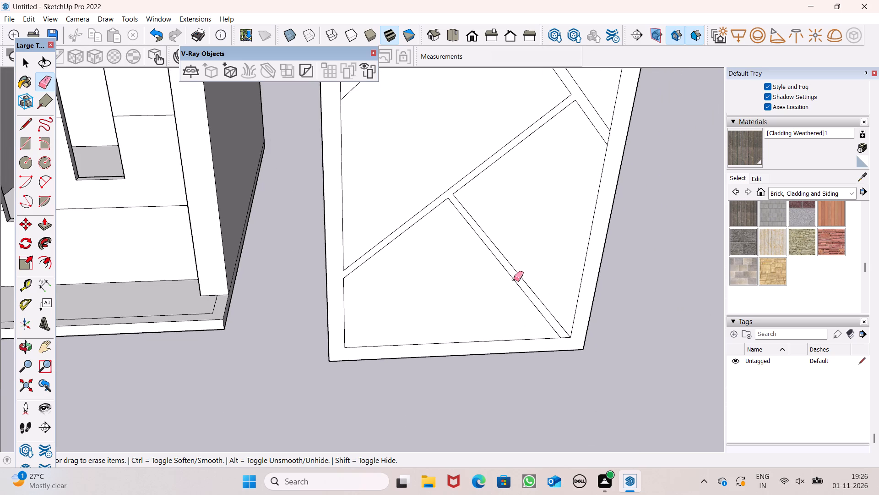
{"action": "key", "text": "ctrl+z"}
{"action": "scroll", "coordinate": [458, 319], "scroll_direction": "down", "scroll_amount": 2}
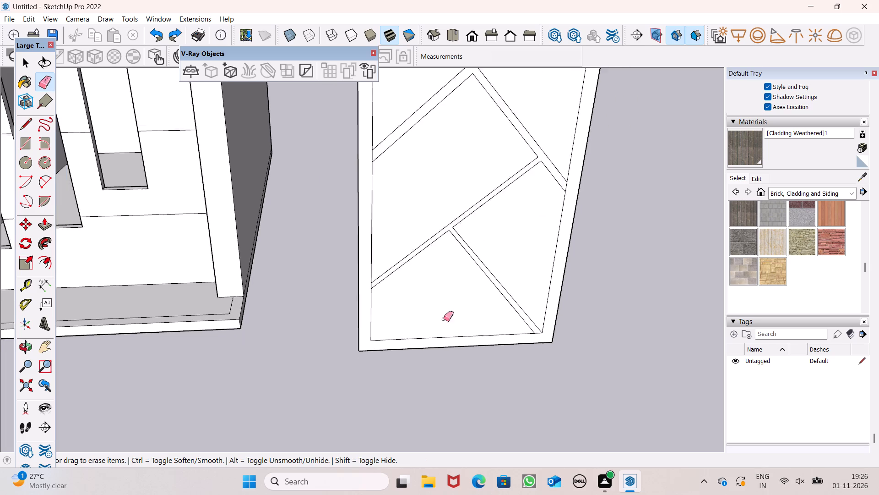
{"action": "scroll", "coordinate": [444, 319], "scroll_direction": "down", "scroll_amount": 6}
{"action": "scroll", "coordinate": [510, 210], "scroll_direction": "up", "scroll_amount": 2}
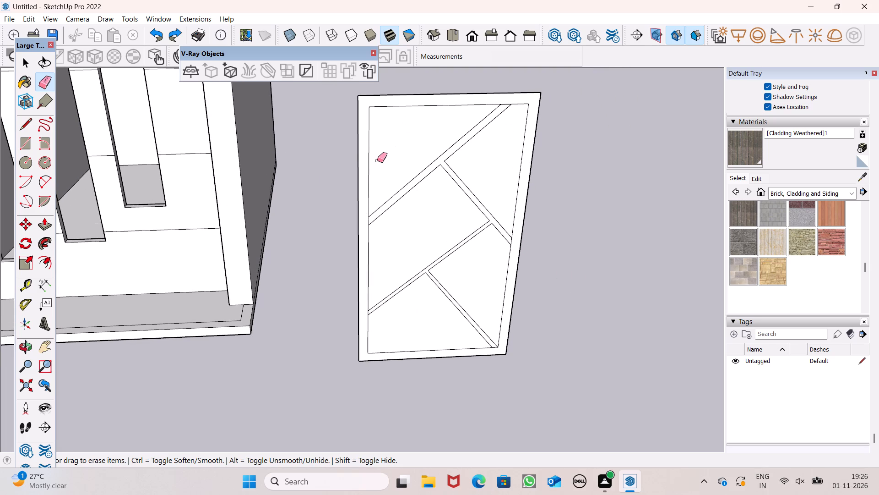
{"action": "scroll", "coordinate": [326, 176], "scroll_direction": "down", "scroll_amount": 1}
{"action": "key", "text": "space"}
Extrude the panel's outer frame face forward by about 1 13/16" with Push/Pull.
{"action": "scroll", "coordinate": [319, 189], "scroll_direction": "down", "scroll_amount": 1}
{"action": "middle_click_drag", "start_coordinate": [401, 316], "coordinate": [395, 324]}
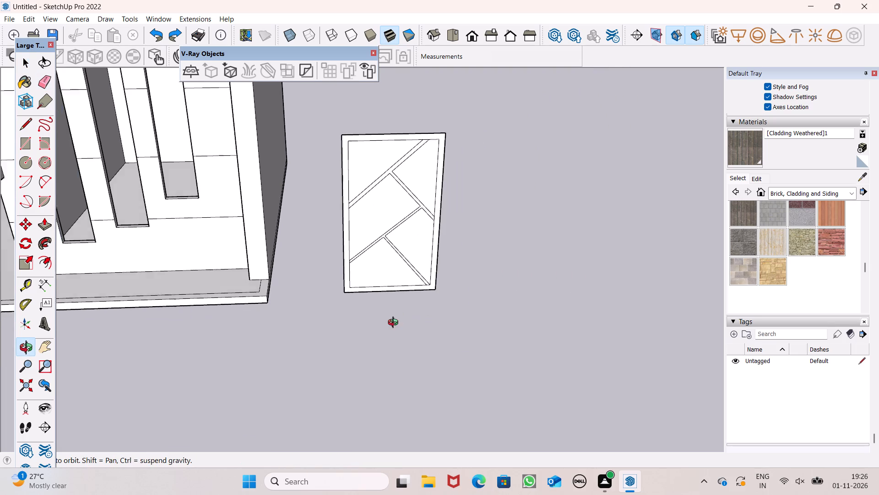
{"action": "middle_click_drag", "start_coordinate": [395, 324], "coordinate": [329, 370]}
{"action": "left_click", "coordinate": [47, 229]}
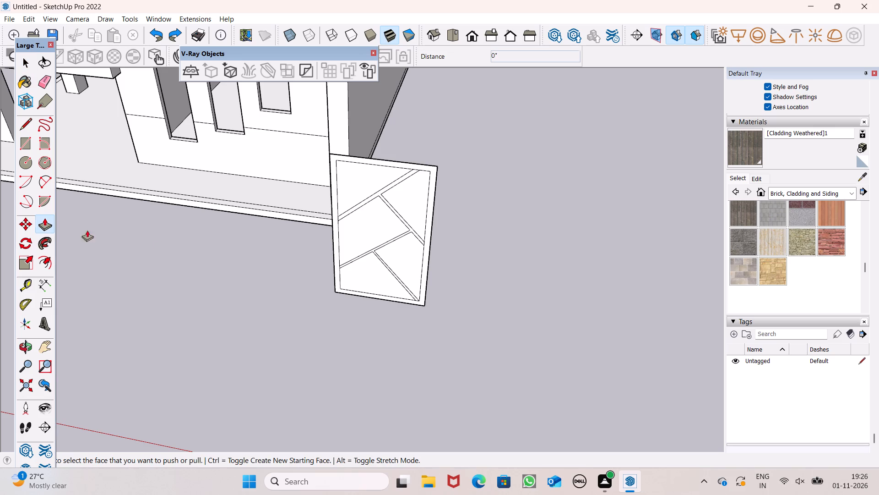
{"action": "middle_click_drag", "start_coordinate": [419, 321], "coordinate": [422, 325]}
{"action": "scroll", "coordinate": [421, 295], "scroll_direction": "up", "scroll_amount": 2}
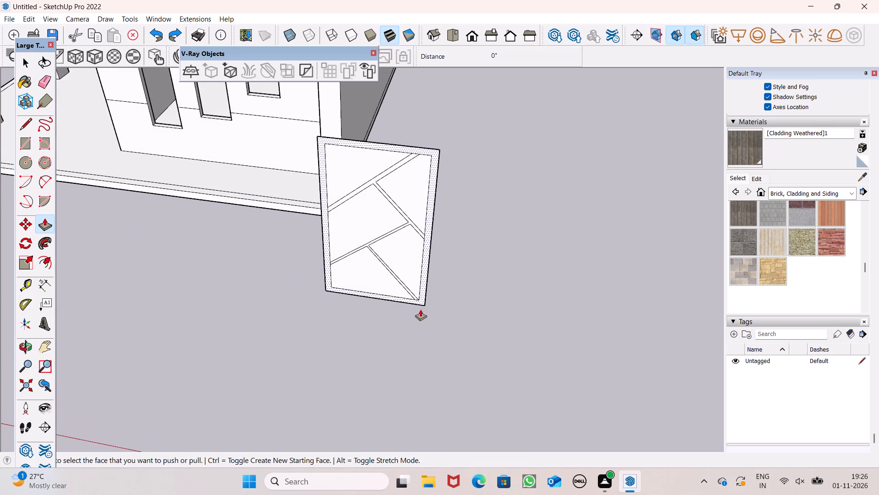
{"action": "middle_click_drag", "start_coordinate": [421, 319], "coordinate": [431, 347]}
{"action": "scroll", "coordinate": [417, 285], "scroll_direction": "up", "scroll_amount": 3}
{"action": "scroll", "coordinate": [426, 310], "scroll_direction": "down", "scroll_amount": 1}
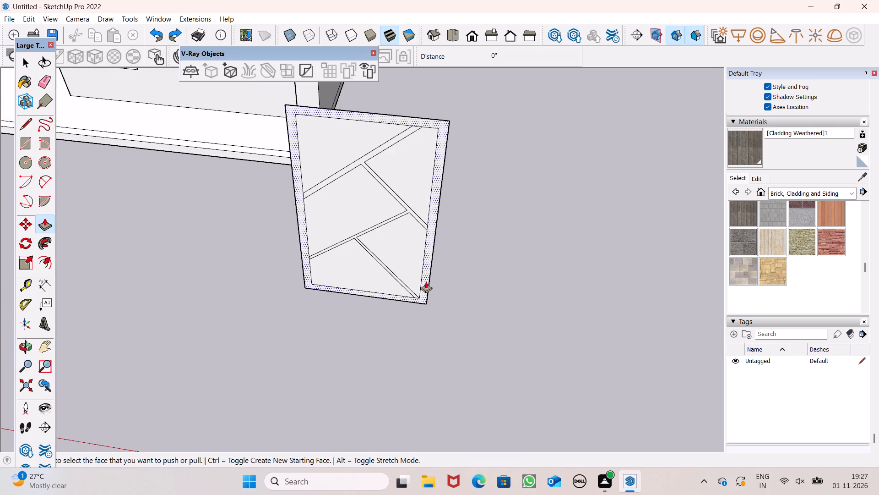
{"action": "scroll", "coordinate": [426, 281], "scroll_direction": "up", "scroll_amount": 1}
{"action": "scroll", "coordinate": [433, 314], "scroll_direction": "down", "scroll_amount": 1}
{"action": "middle_click_drag", "start_coordinate": [455, 326], "coordinate": [461, 312]}
{"action": "scroll", "coordinate": [446, 289], "scroll_direction": "up", "scroll_amount": 2}
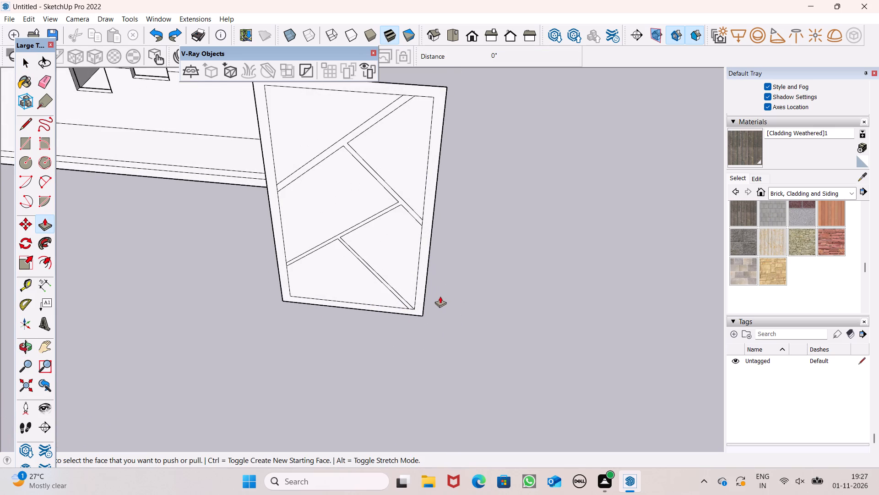
{"action": "scroll", "coordinate": [420, 308], "scroll_direction": "up", "scroll_amount": 3}
{"action": "scroll", "coordinate": [415, 319], "scroll_direction": "down", "scroll_amount": 2}
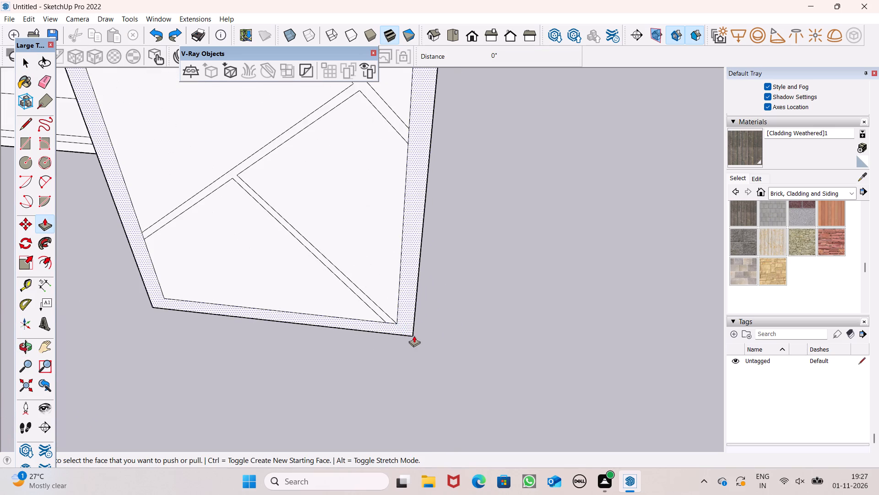
{"action": "left_click_drag", "start_coordinate": [407, 326], "coordinate": [404, 333]}
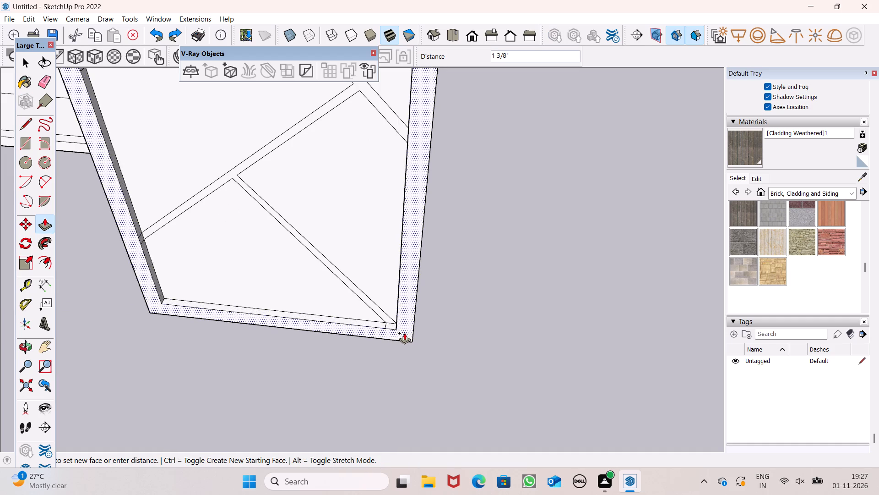
{"action": "left_click_drag", "start_coordinate": [404, 333], "coordinate": [403, 334]}
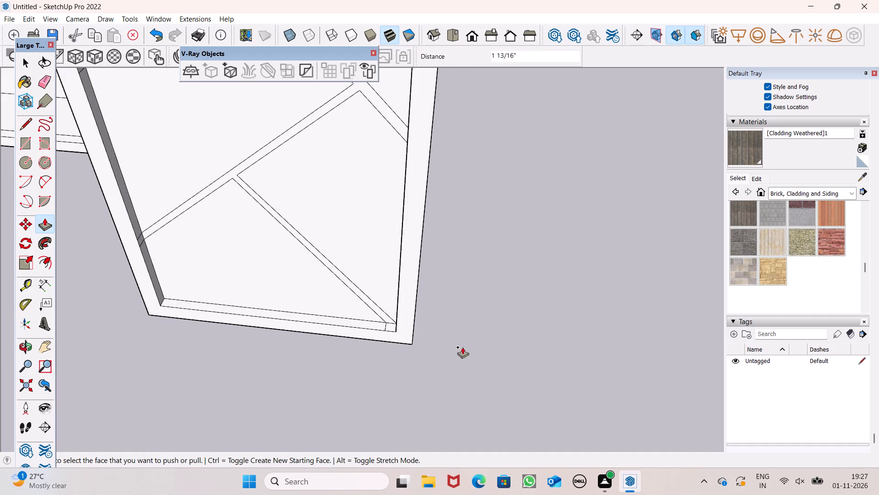
Check the frame's thickness from the side and extrude its front face slightly farther forward.
{"action": "scroll", "coordinate": [476, 345], "scroll_direction": "down", "scroll_amount": 1}
{"action": "scroll", "coordinate": [483, 351], "scroll_direction": "up", "scroll_amount": 1}
{"action": "middle_click_drag", "start_coordinate": [483, 351], "coordinate": [0, 290]}
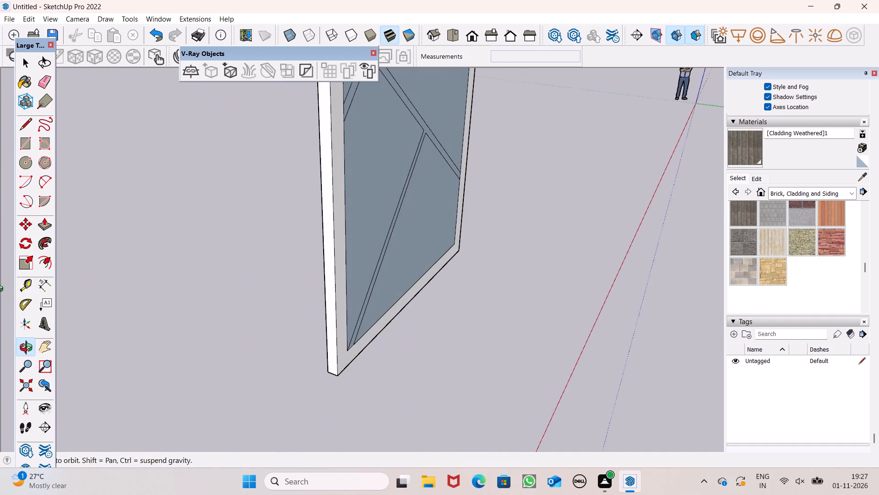
{"action": "middle_click_drag", "start_coordinate": [0, 290], "coordinate": [454, 341]}
{"action": "scroll", "coordinate": [402, 327], "scroll_direction": "up", "scroll_amount": 4}
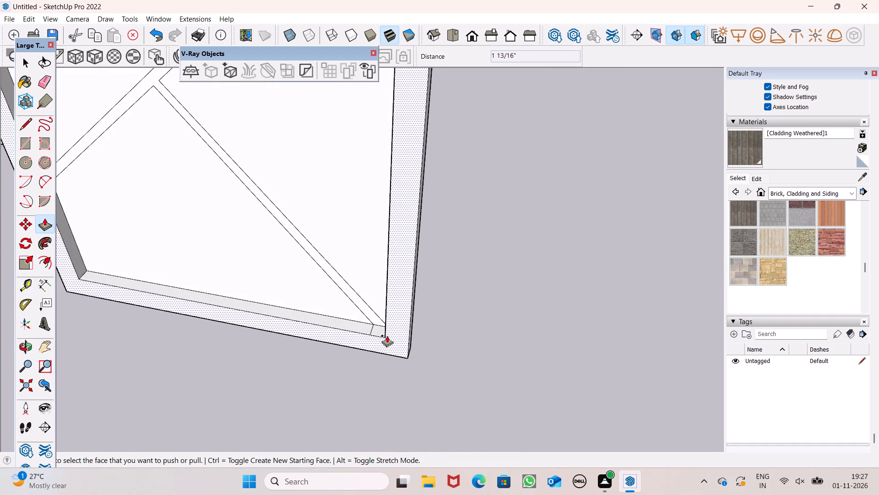
{"action": "left_click_drag", "start_coordinate": [386, 340], "coordinate": [387, 344]}
{"action": "key", "text": "space"}
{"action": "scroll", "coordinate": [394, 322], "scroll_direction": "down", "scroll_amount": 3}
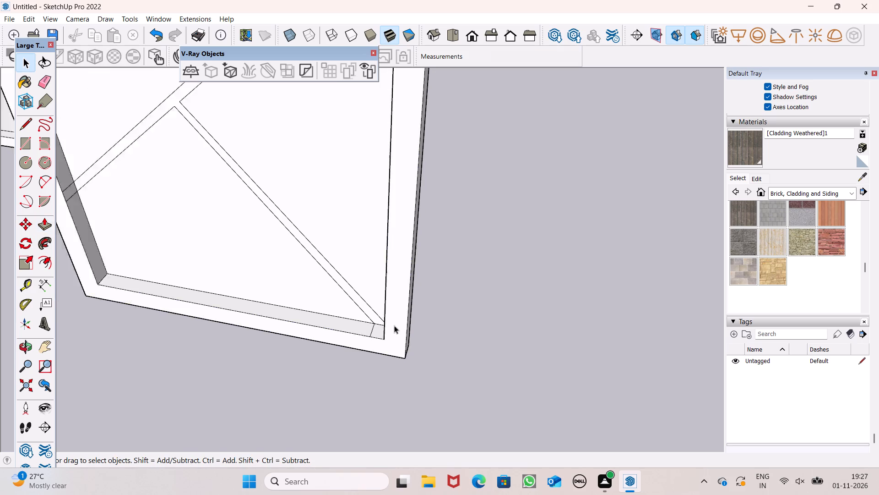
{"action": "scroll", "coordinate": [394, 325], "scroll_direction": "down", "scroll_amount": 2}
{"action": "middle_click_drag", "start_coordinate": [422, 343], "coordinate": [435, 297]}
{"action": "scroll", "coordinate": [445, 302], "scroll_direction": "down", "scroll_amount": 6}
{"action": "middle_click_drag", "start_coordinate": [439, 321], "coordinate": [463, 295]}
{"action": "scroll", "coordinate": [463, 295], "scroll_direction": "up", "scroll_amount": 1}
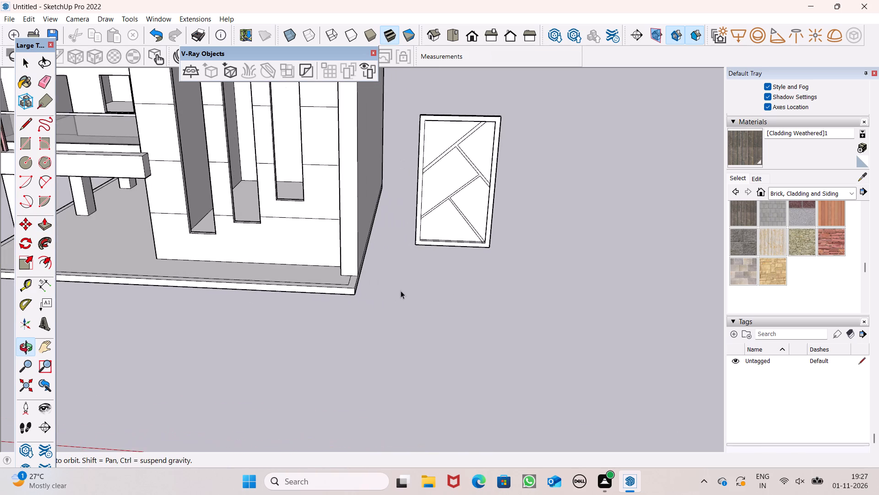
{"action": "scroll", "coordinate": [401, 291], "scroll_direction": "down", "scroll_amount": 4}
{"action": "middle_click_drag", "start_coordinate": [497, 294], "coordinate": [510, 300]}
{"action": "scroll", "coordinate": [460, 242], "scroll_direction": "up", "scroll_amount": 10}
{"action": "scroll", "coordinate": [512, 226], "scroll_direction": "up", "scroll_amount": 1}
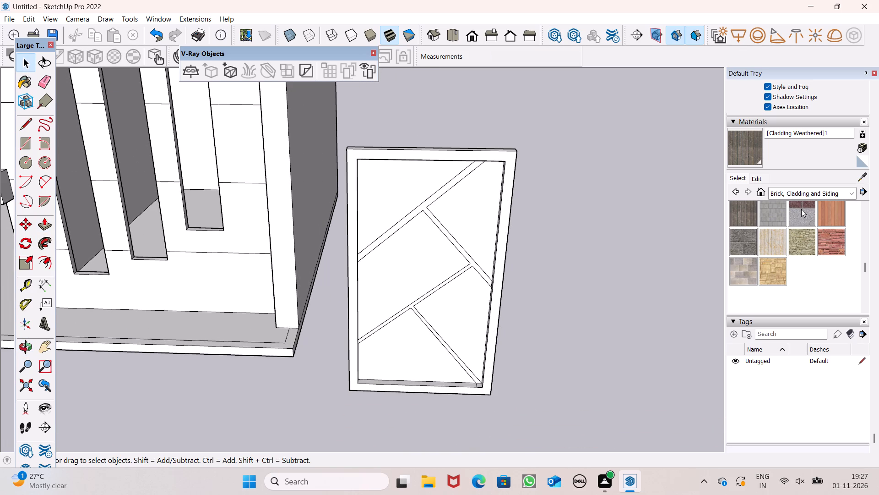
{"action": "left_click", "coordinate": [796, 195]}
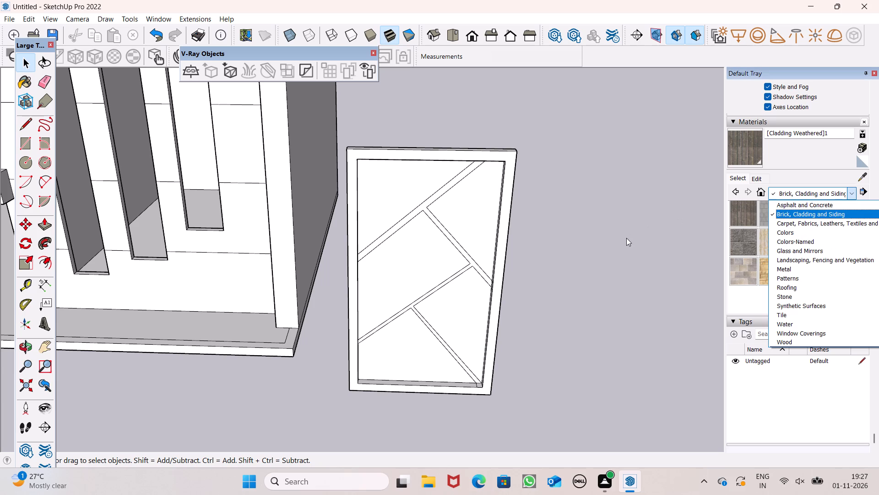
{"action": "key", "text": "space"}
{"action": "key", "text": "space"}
Draw an upright rectangle about 2' 2" wide by 16' 7" high beside the diagonal-bar panel, using the Rectangle tool.
{"action": "left_click", "coordinate": [25, 147]}
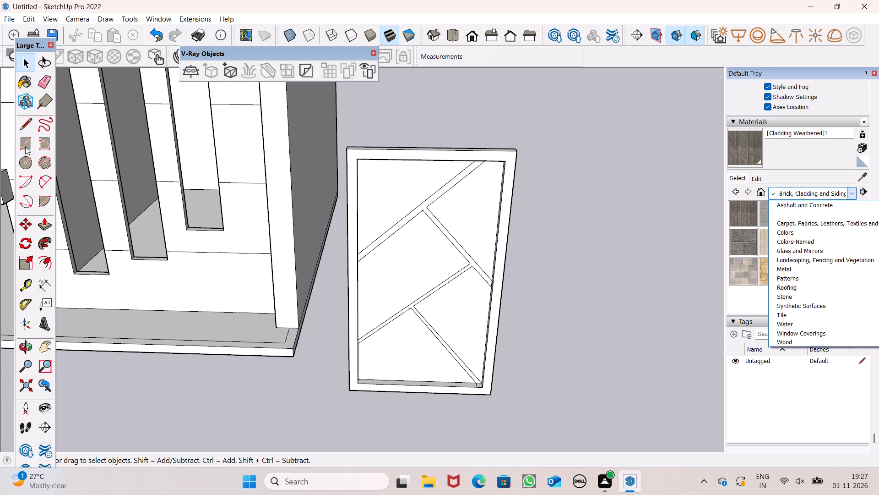
{"action": "scroll", "coordinate": [7, 232], "scroll_direction": "down", "scroll_amount": 6}
{"action": "scroll", "coordinate": [234, 333], "scroll_direction": "down", "scroll_amount": 2}
{"action": "middle_click_drag", "start_coordinate": [307, 345], "coordinate": [361, 304]}
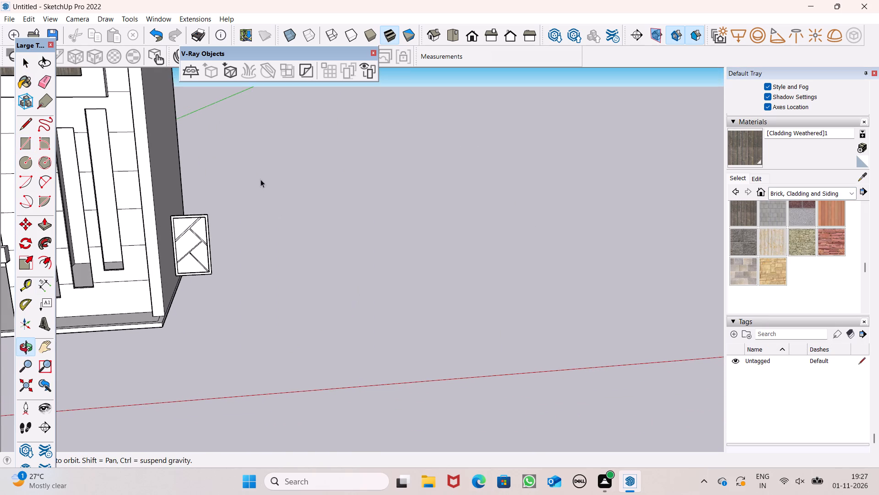
{"action": "left_click", "coordinate": [19, 141]}
{"action": "middle_click_drag", "start_coordinate": [299, 230], "coordinate": [293, 219]}
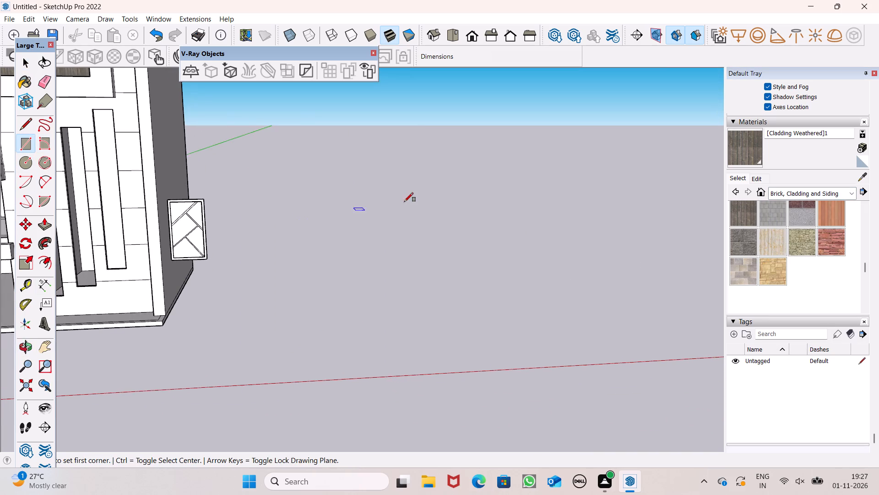
{"action": "scroll", "coordinate": [434, 232], "scroll_direction": "down", "scroll_amount": 4}
{"action": "middle_click_drag", "start_coordinate": [425, 270], "coordinate": [416, 290]}
{"action": "scroll", "coordinate": [564, 169], "scroll_direction": "down", "scroll_amount": 6}
{"action": "middle_click_drag", "start_coordinate": [552, 268], "coordinate": [543, 269]}
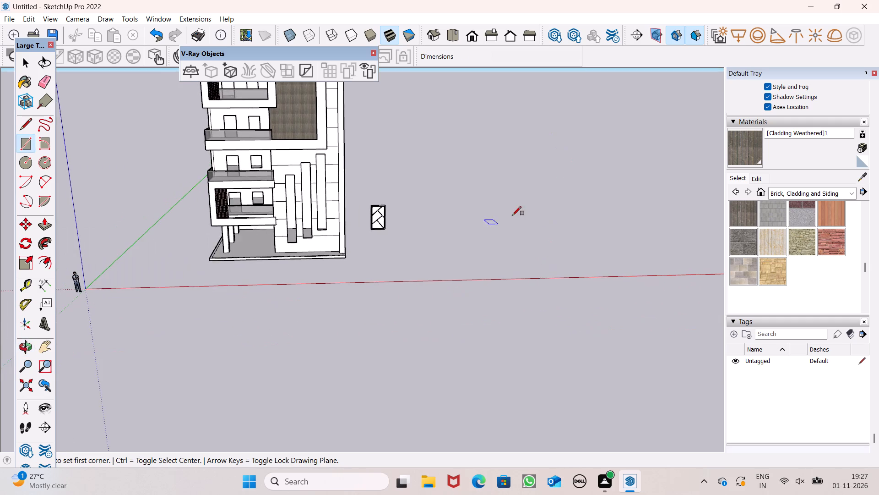
{"action": "scroll", "coordinate": [547, 227], "scroll_direction": "down", "scroll_amount": 2}
{"action": "scroll", "coordinate": [425, 235], "scroll_direction": "up", "scroll_amount": 9}
{"action": "middle_click_drag", "start_coordinate": [438, 184], "coordinate": [443, 162]}
{"action": "scroll", "coordinate": [443, 163], "scroll_direction": "up", "scroll_amount": 1}
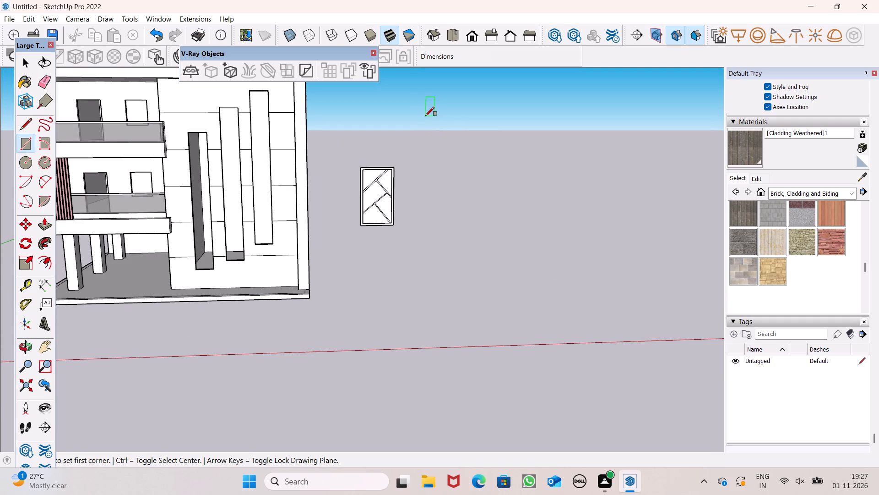
{"action": "middle_click_drag", "start_coordinate": [455, 225], "coordinate": [453, 214]}
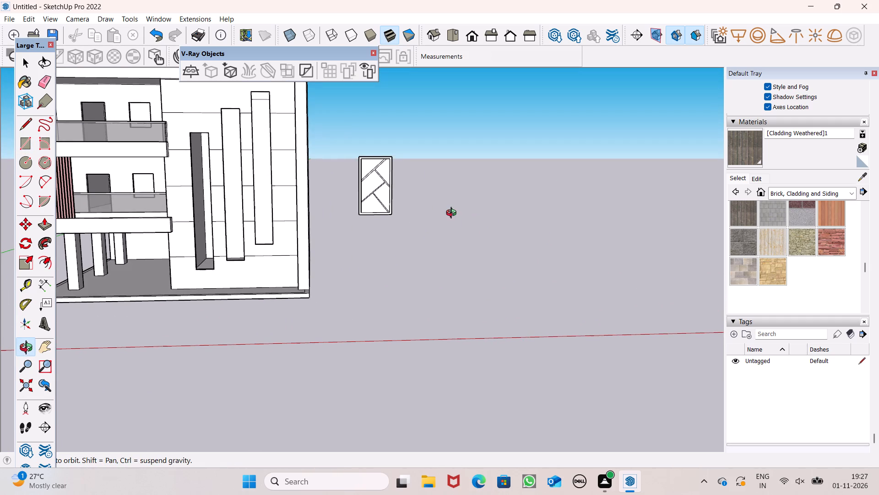
{"action": "middle_click_drag", "start_coordinate": [453, 214], "coordinate": [454, 213]}
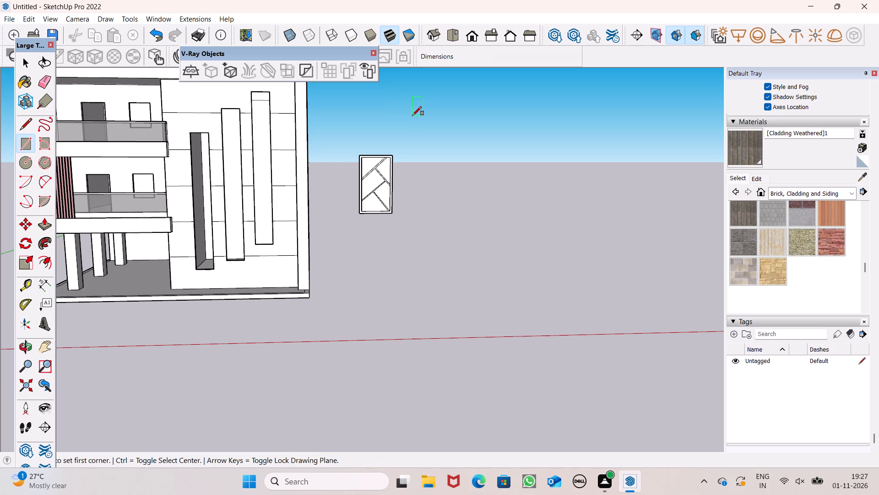
{"action": "left_click", "coordinate": [412, 115]}
{"action": "scroll", "coordinate": [432, 221], "scroll_direction": "up", "scroll_amount": 2}
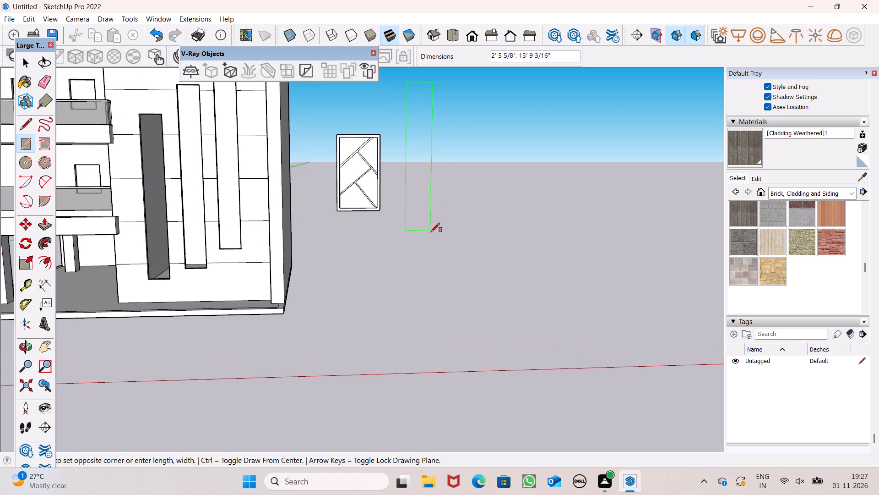
{"action": "left_click", "coordinate": [428, 262]}
{"action": "scroll", "coordinate": [422, 235], "scroll_direction": "down", "scroll_amount": 3}
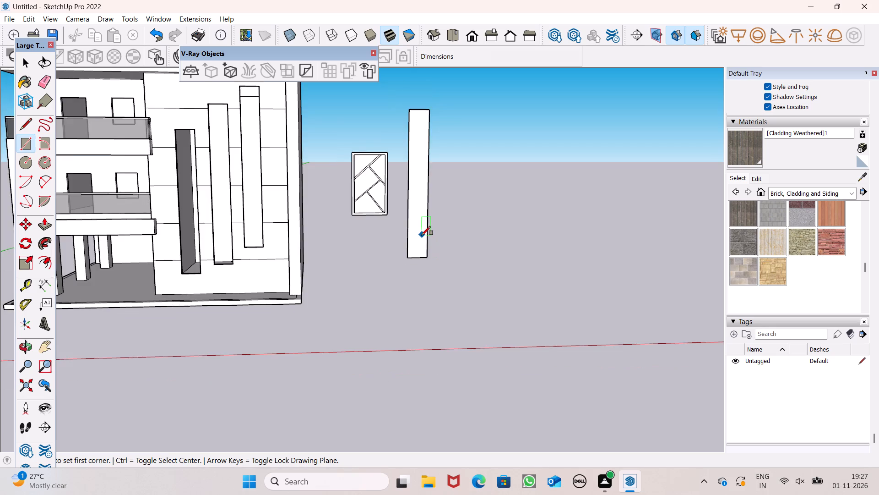
{"action": "middle_click_drag", "start_coordinate": [422, 235], "coordinate": [424, 266]}
{"action": "scroll", "coordinate": [413, 187], "scroll_direction": "up", "scroll_amount": 7}
{"action": "key", "text": "space"}
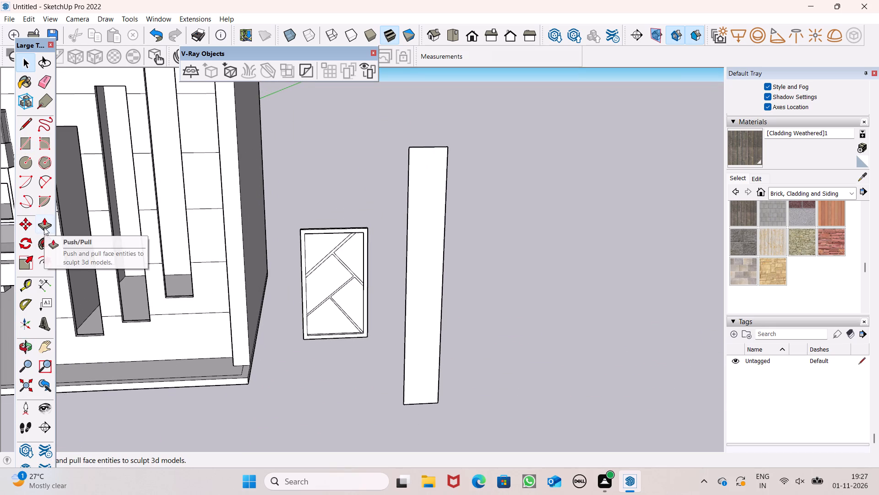
Offset the tall rectangle's outline inward by about 2 3/16" to form a thin frame border.
{"action": "left_click", "coordinate": [42, 264]}
{"action": "scroll", "coordinate": [426, 161], "scroll_direction": "up", "scroll_amount": 7}
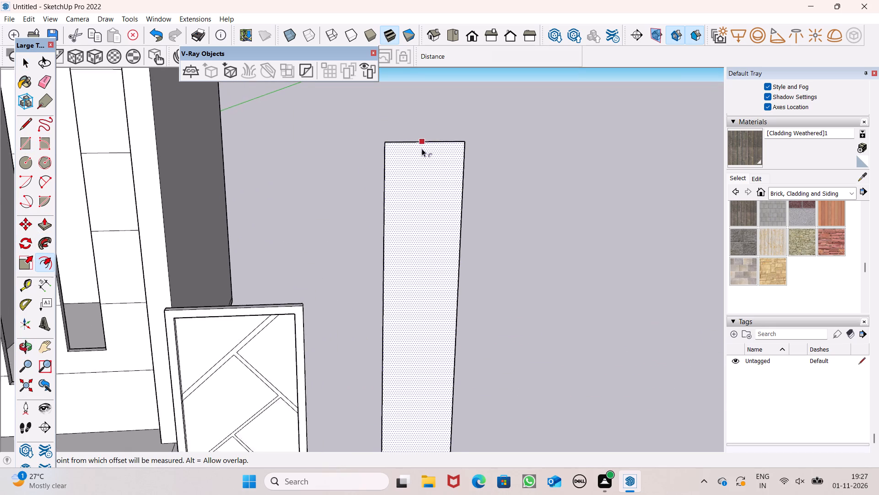
{"action": "scroll", "coordinate": [422, 148], "scroll_direction": "up", "scroll_amount": 3}
{"action": "left_click_drag", "start_coordinate": [420, 149], "coordinate": [414, 149]}
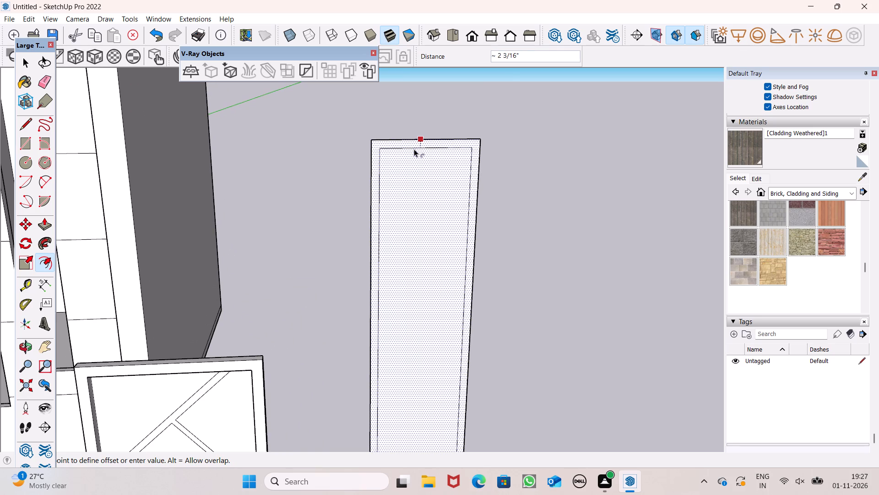
{"action": "left_click_drag", "start_coordinate": [414, 149], "coordinate": [413, 148]}
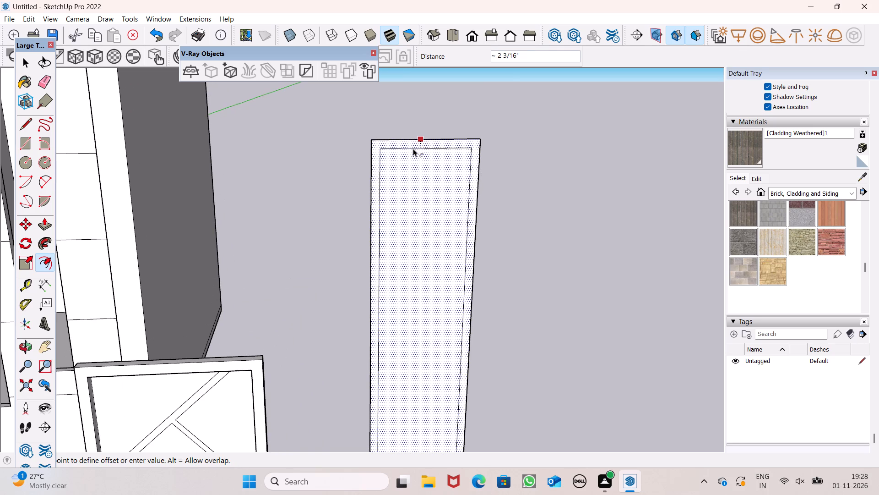
{"action": "left_click_drag", "start_coordinate": [413, 148], "coordinate": [413, 148]}
{"action": "key", "text": "space"}
{"action": "left_click", "coordinate": [412, 124]}
Paint the front face of the tall panel's frame border with the dark red Color A08 from the Colors collection.
{"action": "scroll", "coordinate": [435, 124], "scroll_direction": "down", "scroll_amount": 5}
{"action": "scroll", "coordinate": [324, 130], "scroll_direction": "down", "scroll_amount": 1}
{"action": "middle_click_drag", "start_coordinate": [388, 195], "coordinate": [387, 211]}
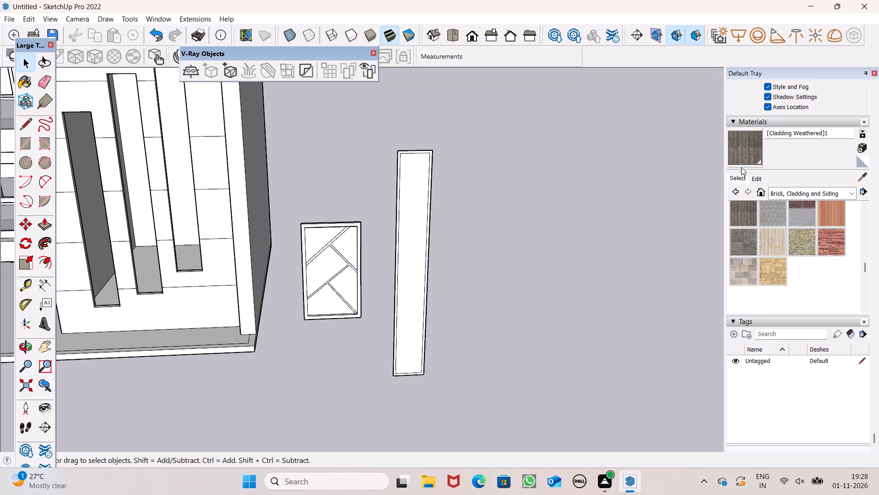
{"action": "left_click", "coordinate": [805, 190]}
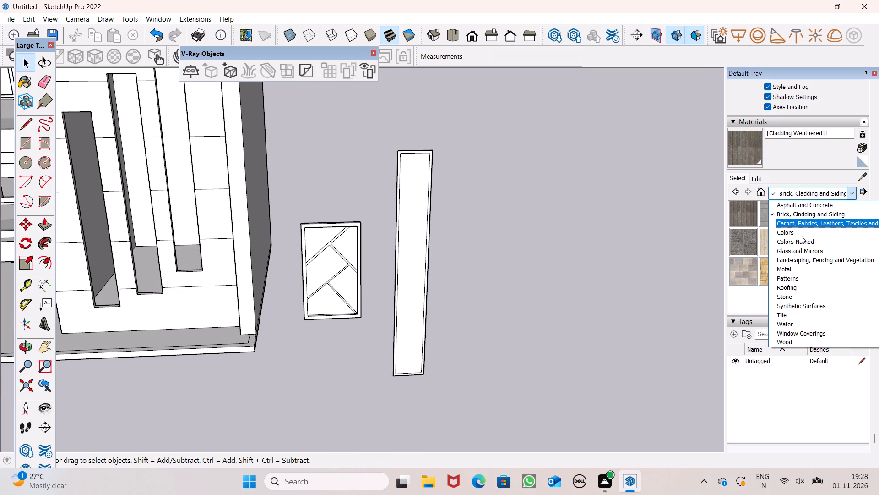
{"action": "left_click", "coordinate": [801, 235]}
{"action": "left_click", "coordinate": [837, 246]}
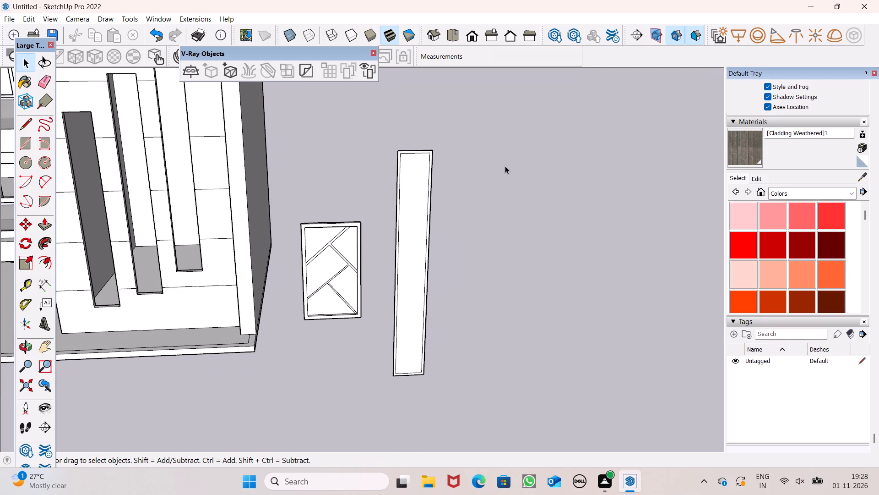
{"action": "scroll", "coordinate": [472, 154], "scroll_direction": "up", "scroll_amount": 6}
{"action": "scroll", "coordinate": [852, 208], "scroll_direction": "left", "scroll_amount": 3}
{"action": "left_click", "coordinate": [830, 239]}
{"action": "left_click", "coordinate": [831, 246]}
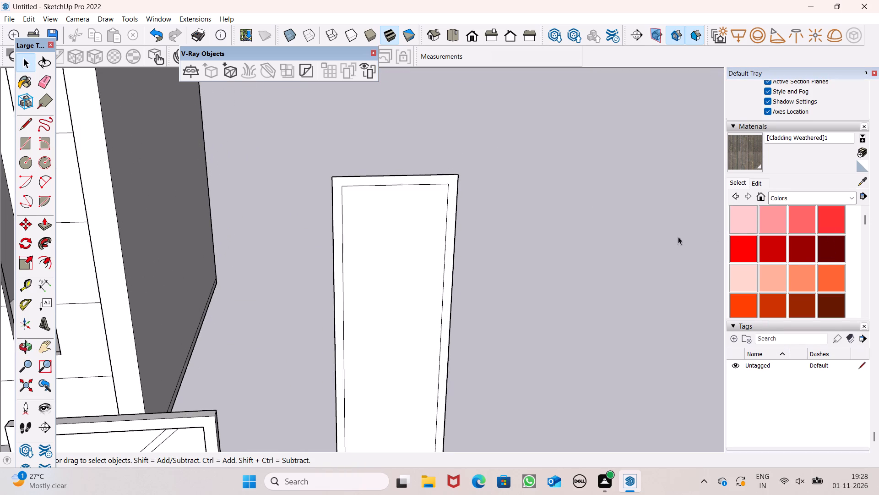
{"action": "left_click", "coordinate": [843, 253]}
{"action": "scroll", "coordinate": [328, 188], "scroll_direction": "up", "scroll_amount": 5}
{"action": "scroll", "coordinate": [359, 186], "scroll_direction": "down", "scroll_amount": 4}
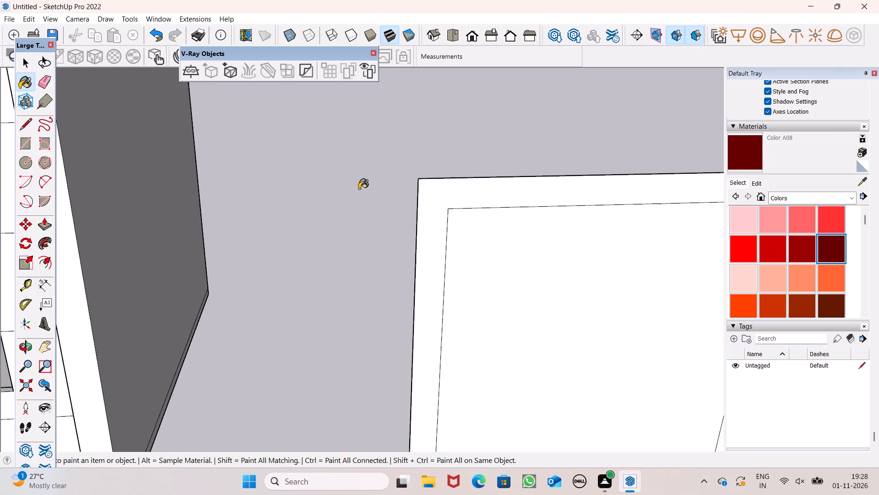
{"action": "scroll", "coordinate": [394, 195], "scroll_direction": "up", "scroll_amount": 4}
{"action": "left_click", "coordinate": [396, 195]}
Paint the back face of the tall panel's frame border with the same dark red Color A08.
{"action": "scroll", "coordinate": [328, 172], "scroll_direction": "down", "scroll_amount": 10}
{"action": "middle_click_drag", "start_coordinate": [376, 225], "coordinate": [364, 238]}
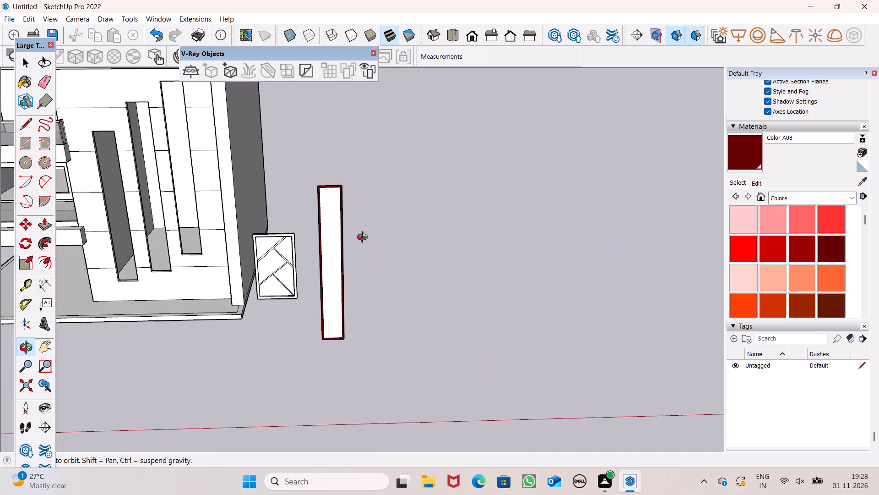
{"action": "middle_click_drag", "start_coordinate": [364, 238], "coordinate": [350, 245]}
{"action": "scroll", "coordinate": [348, 246], "scroll_direction": "up", "scroll_amount": 1}
{"action": "scroll", "coordinate": [361, 228], "scroll_direction": "down", "scroll_amount": 1}
{"action": "middle_click_drag", "start_coordinate": [457, 287], "coordinate": [333, 354]}
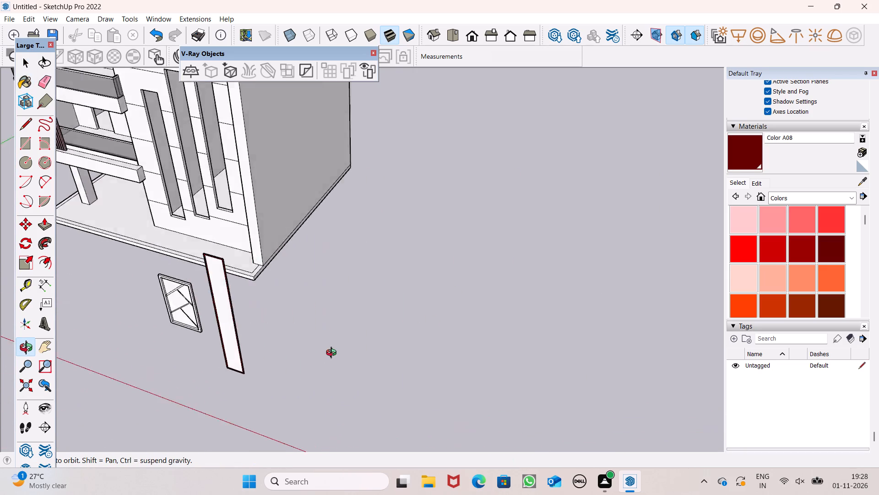
{"action": "middle_click_drag", "start_coordinate": [333, 354], "coordinate": [15, 308]}
{"action": "scroll", "coordinate": [228, 225], "scroll_direction": "up", "scroll_amount": 7}
{"action": "scroll", "coordinate": [139, 187], "scroll_direction": "up", "scroll_amount": 7}
{"action": "scroll", "coordinate": [259, 250], "scroll_direction": "up", "scroll_amount": 1}
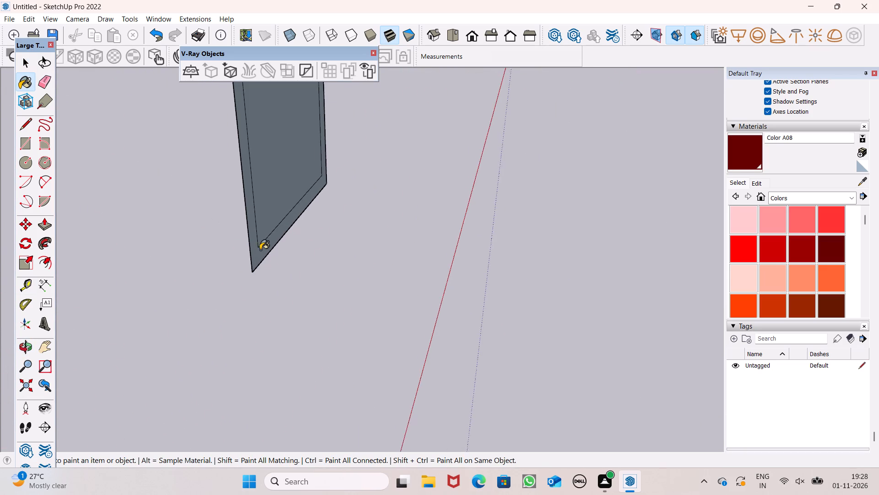
{"action": "scroll", "coordinate": [260, 250], "scroll_direction": "up", "scroll_amount": 3}
{"action": "left_click", "coordinate": [254, 255]}
{"action": "key", "text": "space"}
Paint the tall panel's inner face with Translucent Glass Gray from the Glass and Mirrors collection.
{"action": "scroll", "coordinate": [249, 255], "scroll_direction": "down", "scroll_amount": 5}
{"action": "middle_click_drag", "start_coordinate": [250, 295], "coordinate": [445, 291]}
{"action": "scroll", "coordinate": [327, 315], "scroll_direction": "down", "scroll_amount": 4}
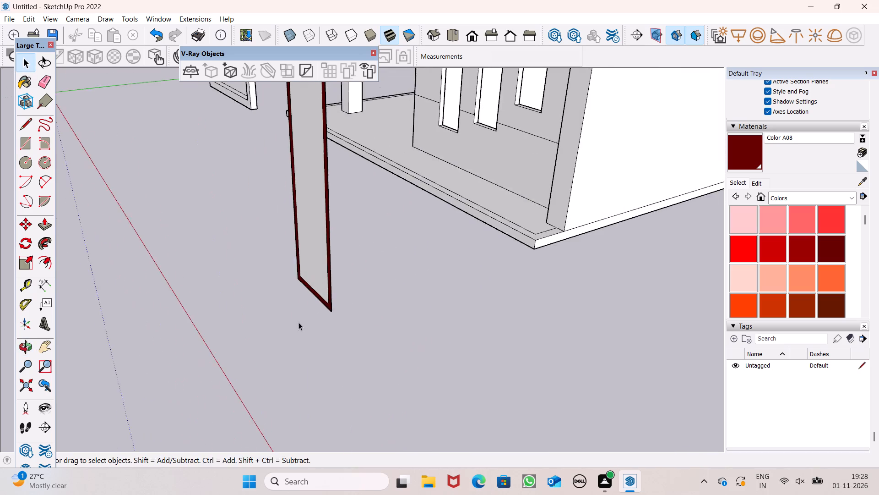
{"action": "middle_click_drag", "start_coordinate": [267, 348], "coordinate": [372, 370]}
{"action": "scroll", "coordinate": [372, 370], "scroll_direction": "up", "scroll_amount": 1}
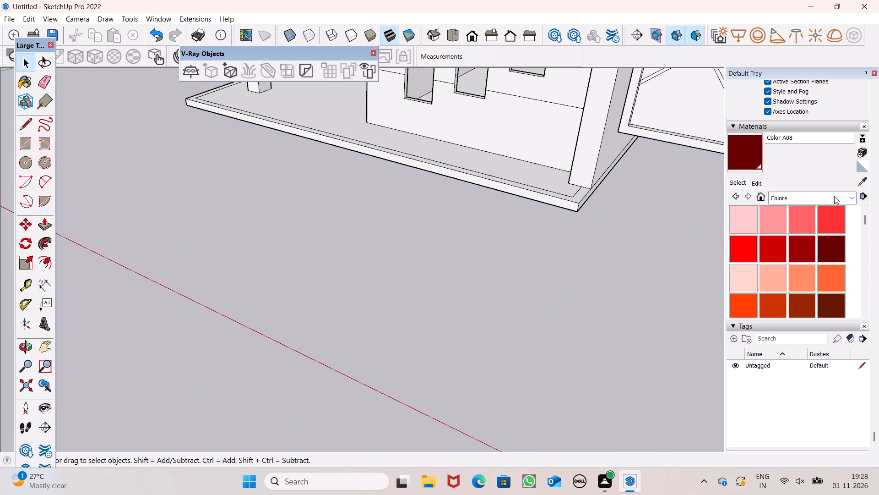
{"action": "left_click", "coordinate": [834, 196]}
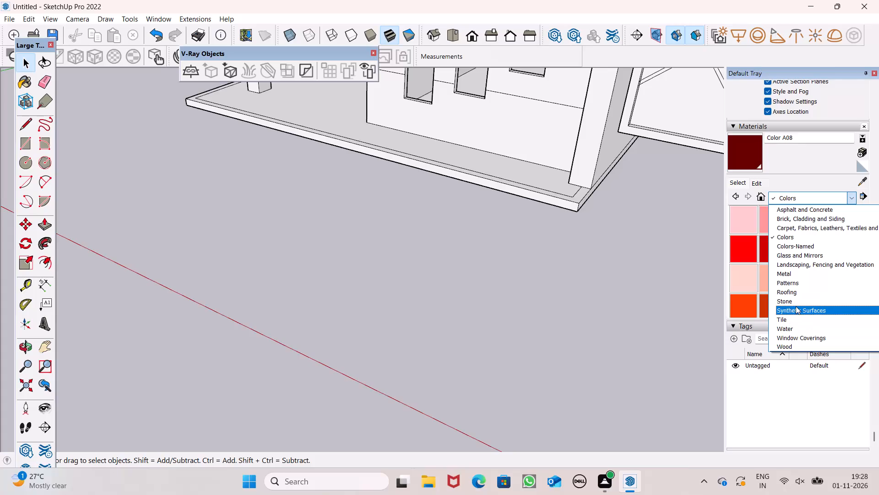
{"action": "left_click", "coordinate": [798, 259]}
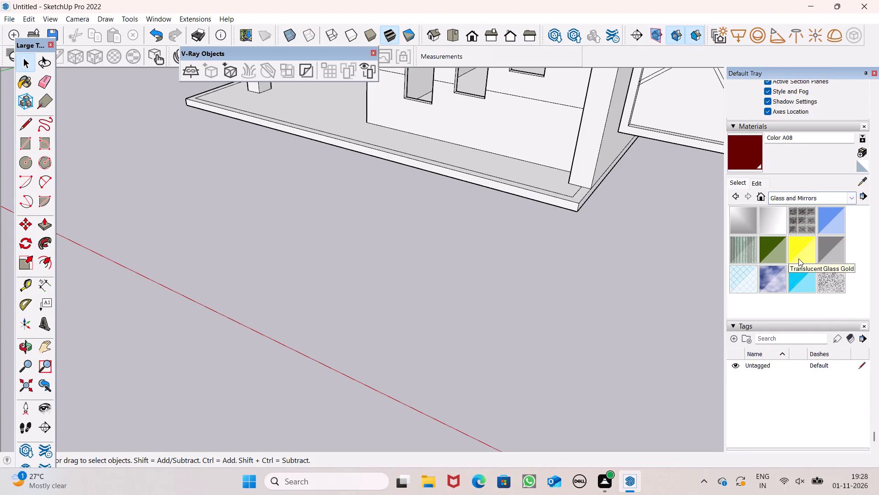
{"action": "left_click", "coordinate": [835, 255]}
{"action": "scroll", "coordinate": [527, 273], "scroll_direction": "down", "scroll_amount": 3}
{"action": "middle_click_drag", "start_coordinate": [507, 300], "coordinate": [546, 297]}
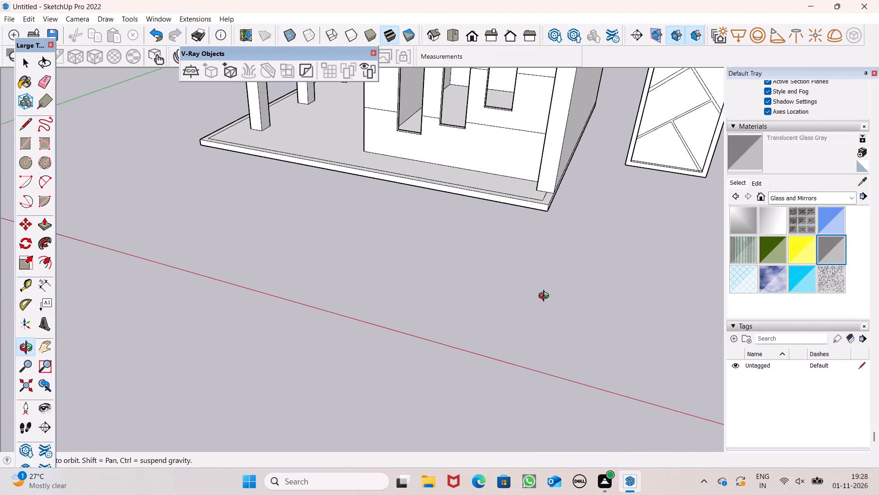
{"action": "middle_click_drag", "start_coordinate": [546, 297], "coordinate": [573, 293]}
{"action": "scroll", "coordinate": [350, 231], "scroll_direction": "down", "scroll_amount": 4}
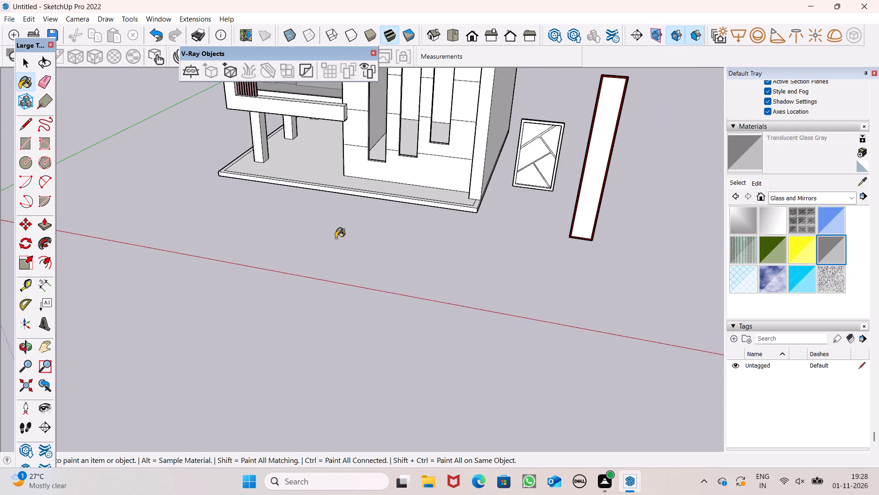
{"action": "middle_click_drag", "start_coordinate": [401, 235], "coordinate": [439, 314]}
{"action": "scroll", "coordinate": [423, 305], "scroll_direction": "up", "scroll_amount": 1}
{"action": "scroll", "coordinate": [668, 341], "scroll_direction": "up", "scroll_amount": 1}
{"action": "scroll", "coordinate": [244, 268], "scroll_direction": "down", "scroll_amount": 3}
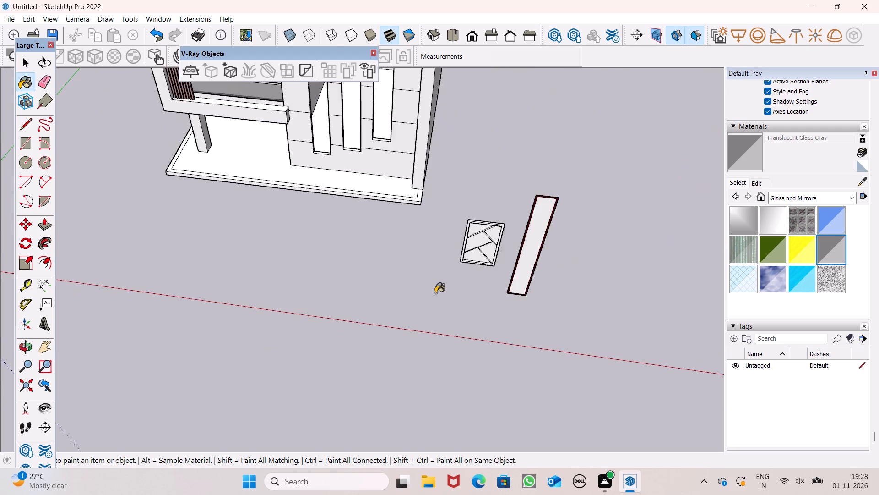
{"action": "scroll", "coordinate": [439, 281], "scroll_direction": "up", "scroll_amount": 7}
{"action": "scroll", "coordinate": [440, 306], "scroll_direction": "down", "scroll_amount": 3}
{"action": "scroll", "coordinate": [575, 306], "scroll_direction": "up", "scroll_amount": 6}
{"action": "left_click", "coordinate": [491, 302]}
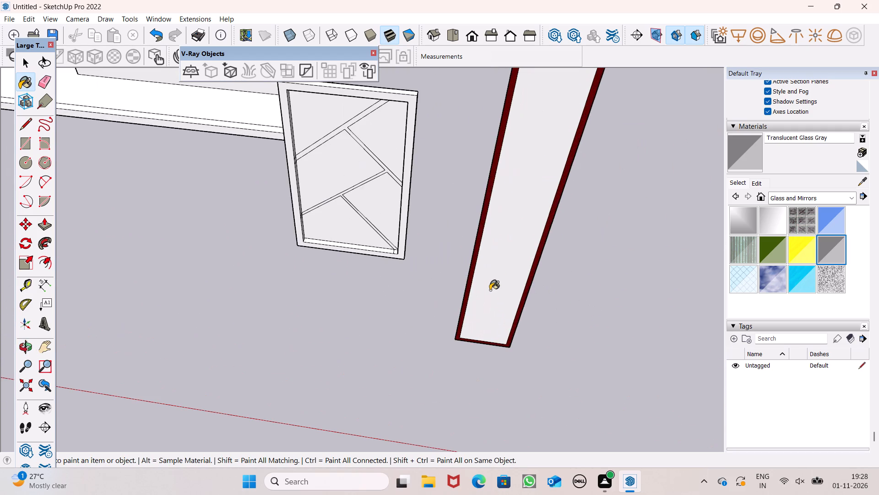
{"action": "scroll", "coordinate": [490, 290], "scroll_direction": "down", "scroll_amount": 2}
{"action": "middle_click_drag", "start_coordinate": [598, 349], "coordinate": [557, 311]}
{"action": "key", "text": "space"}
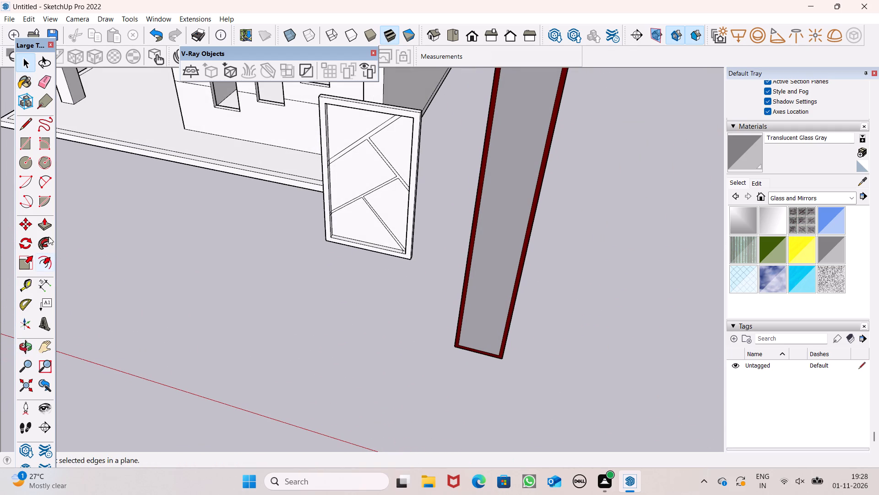
Extrude the tall panel's dark red frame border with Push/Pull to give it thickness around the glass.
{"action": "left_click", "coordinate": [204, 274]}
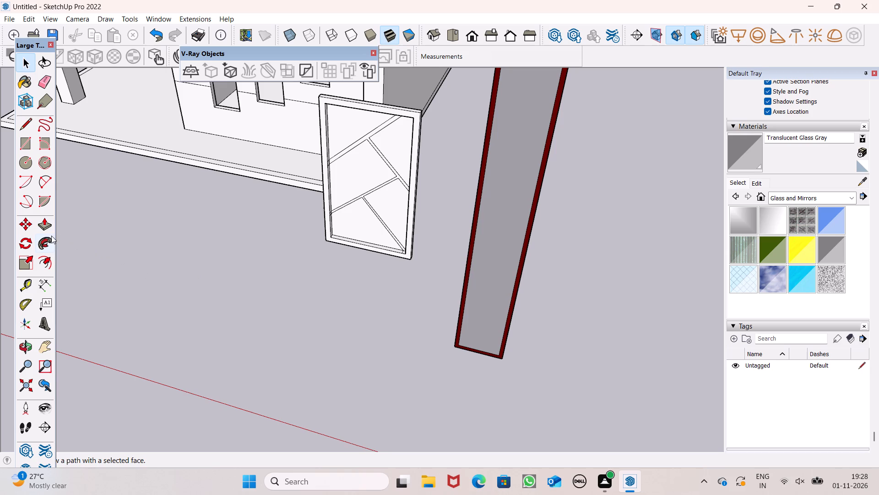
{"action": "left_click", "coordinate": [47, 228]}
{"action": "scroll", "coordinate": [208, 234], "scroll_direction": "down", "scroll_amount": 5}
{"action": "middle_click_drag", "start_coordinate": [309, 323], "coordinate": [0, 376]}
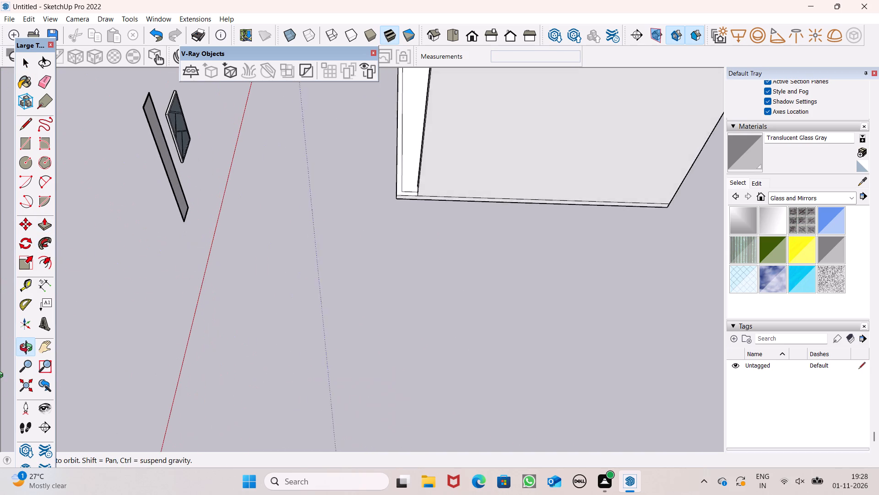
{"action": "middle_click_drag", "start_coordinate": [0, 376], "coordinate": [5, 363]}
{"action": "scroll", "coordinate": [208, 260], "scroll_direction": "up", "scroll_amount": 2}
{"action": "scroll", "coordinate": [211, 239], "scroll_direction": "down", "scroll_amount": 4}
{"action": "scroll", "coordinate": [209, 223], "scroll_direction": "up", "scroll_amount": 1}
{"action": "middle_click_drag", "start_coordinate": [208, 223], "coordinate": [136, 226]}
{"action": "scroll", "coordinate": [175, 136], "scroll_direction": "up", "scroll_amount": 9}
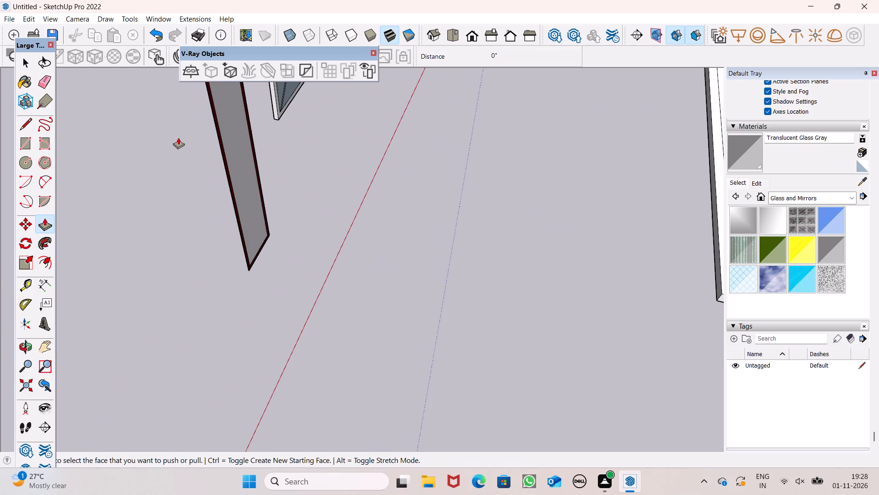
{"action": "middle_click_drag", "start_coordinate": [312, 291], "coordinate": [270, 275]}
{"action": "scroll", "coordinate": [256, 215], "scroll_direction": "up", "scroll_amount": 9}
{"action": "scroll", "coordinate": [242, 280], "scroll_direction": "up", "scroll_amount": 5}
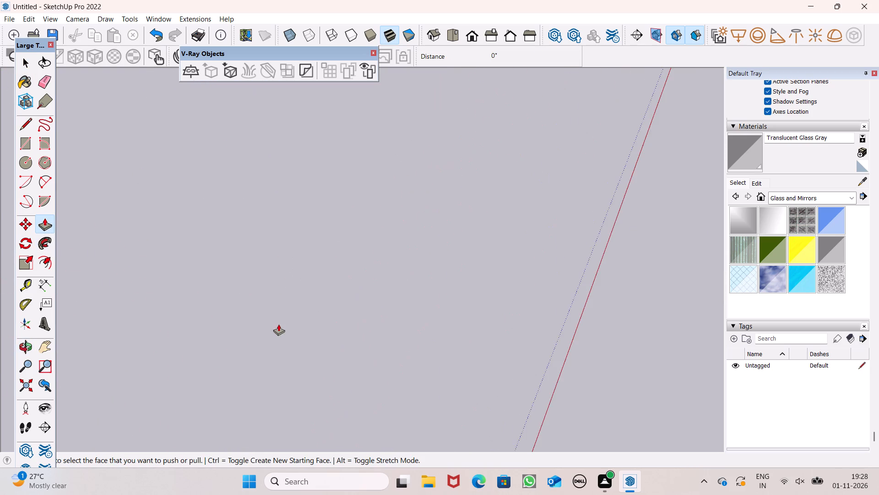
{"action": "scroll", "coordinate": [275, 323], "scroll_direction": "down", "scroll_amount": 5}
{"action": "scroll", "coordinate": [294, 334], "scroll_direction": "up", "scroll_amount": 3}
{"action": "left_click_drag", "start_coordinate": [287, 336], "coordinate": [306, 350]}
{"action": "key", "text": "space"}
{"action": "scroll", "coordinate": [212, 312], "scroll_direction": "down", "scroll_amount": 6}
{"action": "middle_click_drag", "start_coordinate": [210, 345], "coordinate": [689, 302]}
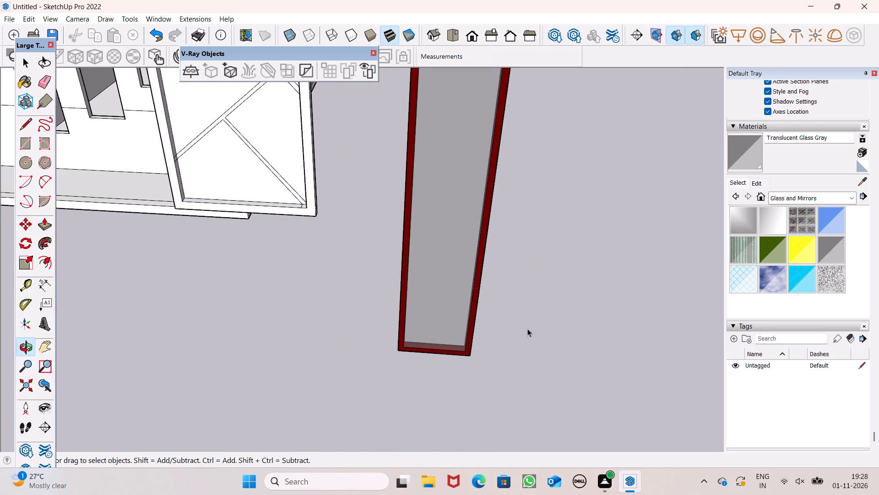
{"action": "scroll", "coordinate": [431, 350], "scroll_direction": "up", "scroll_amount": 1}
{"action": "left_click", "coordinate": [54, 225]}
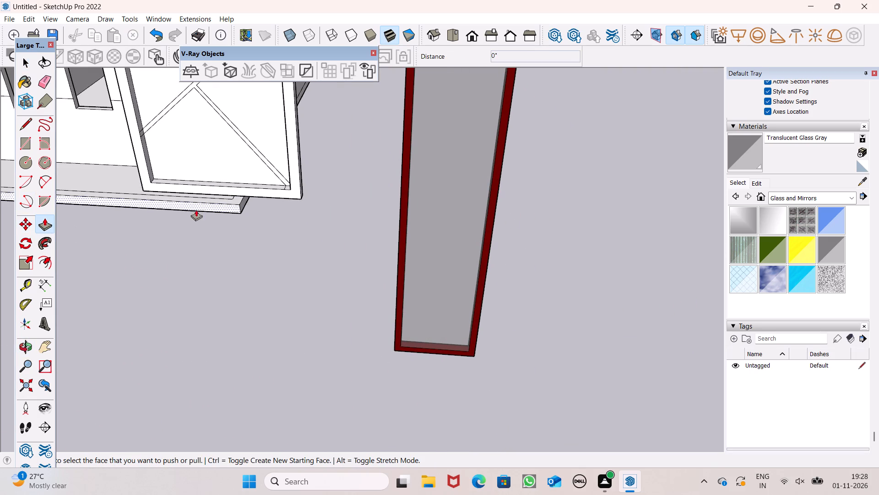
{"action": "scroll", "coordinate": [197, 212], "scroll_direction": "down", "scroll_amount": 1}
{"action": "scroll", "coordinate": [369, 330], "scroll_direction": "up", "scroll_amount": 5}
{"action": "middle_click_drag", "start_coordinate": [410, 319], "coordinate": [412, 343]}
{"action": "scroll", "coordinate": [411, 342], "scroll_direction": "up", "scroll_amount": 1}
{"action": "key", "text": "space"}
Select all the geometry of the tall dark-red-framed glass panel and make it a group.
{"action": "scroll", "coordinate": [323, 311], "scroll_direction": "down", "scroll_amount": 5}
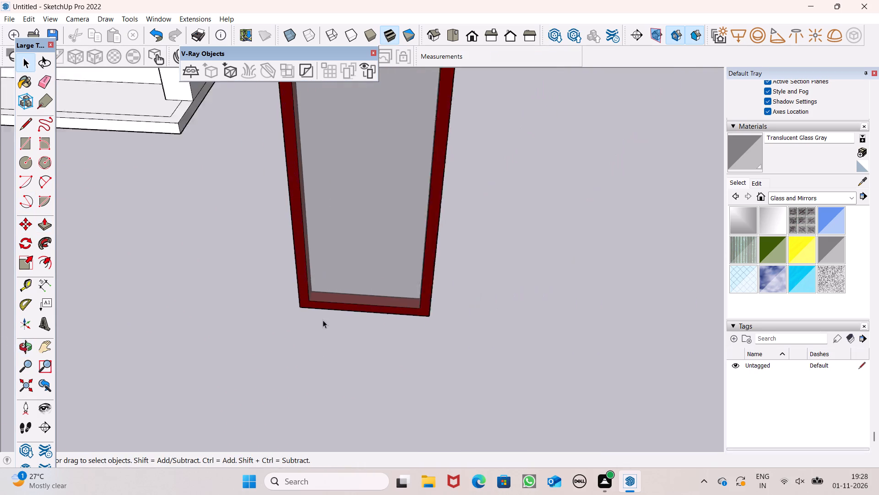
{"action": "scroll", "coordinate": [323, 320], "scroll_direction": "down", "scroll_amount": 1}
{"action": "middle_click_drag", "start_coordinate": [356, 322], "coordinate": [369, 296]}
{"action": "scroll", "coordinate": [369, 320], "scroll_direction": "down", "scroll_amount": 5}
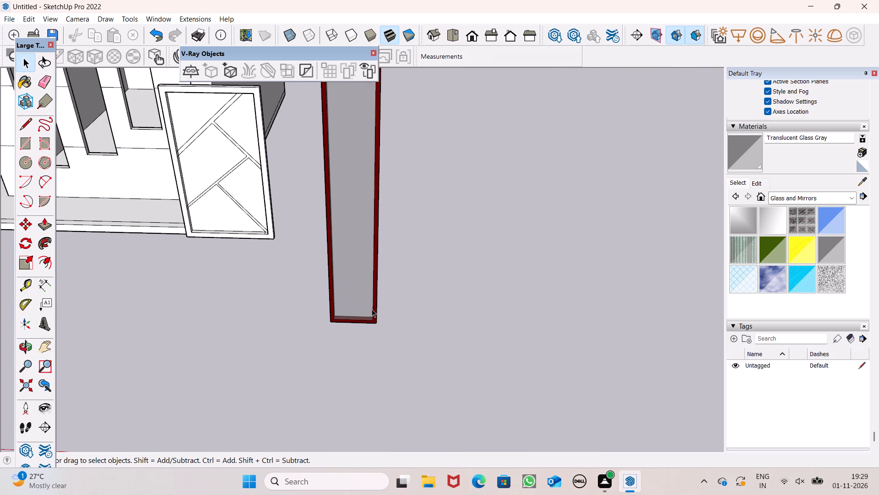
{"action": "middle_click_drag", "start_coordinate": [391, 310], "coordinate": [407, 288]}
{"action": "scroll", "coordinate": [407, 321], "scroll_direction": "down", "scroll_amount": 3}
{"action": "double_click", "coordinate": [376, 284]}
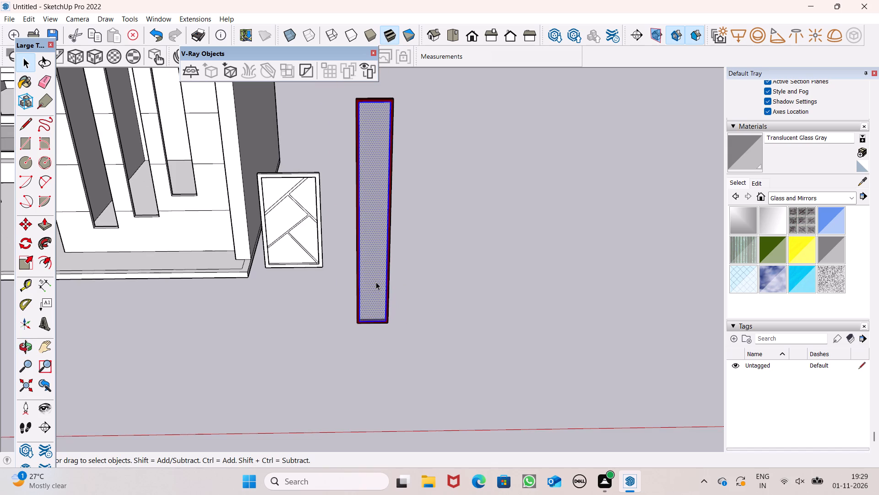
{"action": "left_click", "coordinate": [375, 281]}
{"action": "right_click", "coordinate": [375, 281]}
{"action": "left_click", "coordinate": [444, 156]}
{"action": "left_click", "coordinate": [544, 276]}
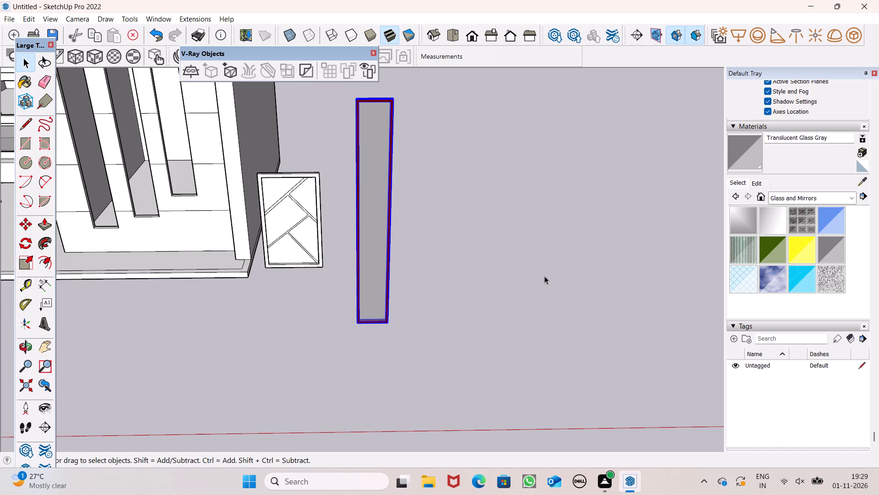
Draw an upright rectangle freehand beside the tall dark-red-framed panel, on the side away from the building.
{"action": "scroll", "coordinate": [546, 236], "scroll_direction": "down", "scroll_amount": 4}
{"action": "middle_click_drag", "start_coordinate": [403, 302], "coordinate": [410, 281]}
{"action": "scroll", "coordinate": [315, 235], "scroll_direction": "down", "scroll_amount": 1}
{"action": "middle_click_drag", "start_coordinate": [327, 265], "coordinate": [336, 251]}
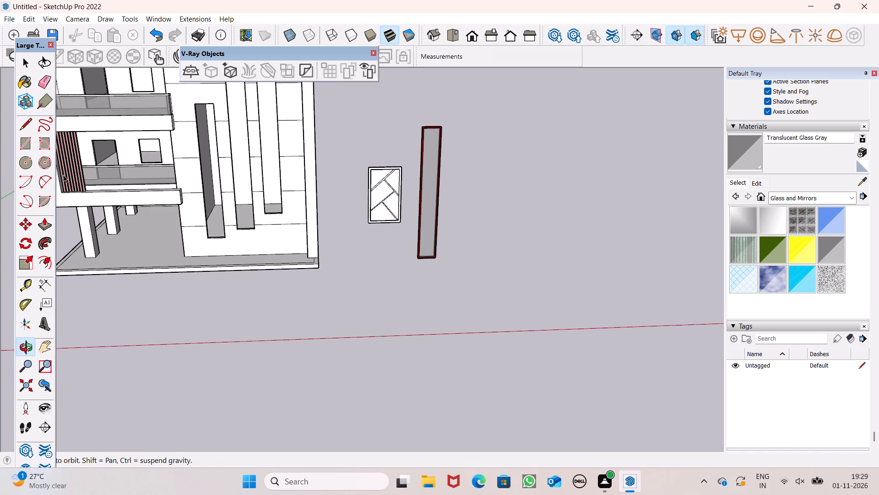
{"action": "left_click", "coordinate": [26, 139]}
{"action": "middle_click_drag", "start_coordinate": [586, 261], "coordinate": [585, 245]}
{"action": "scroll", "coordinate": [586, 246], "scroll_direction": "up", "scroll_amount": 1}
{"action": "scroll", "coordinate": [467, 183], "scroll_direction": "up", "scroll_amount": 3}
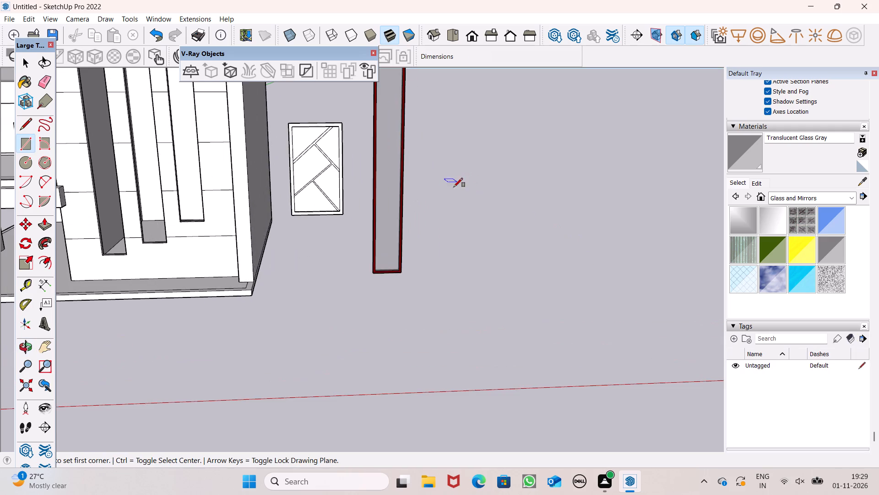
{"action": "middle_click_drag", "start_coordinate": [551, 284], "coordinate": [560, 253]}
{"action": "scroll", "coordinate": [560, 254], "scroll_direction": "up", "scroll_amount": 1}
{"action": "scroll", "coordinate": [476, 218], "scroll_direction": "down", "scroll_amount": 2}
{"action": "left_click", "coordinate": [438, 143]}
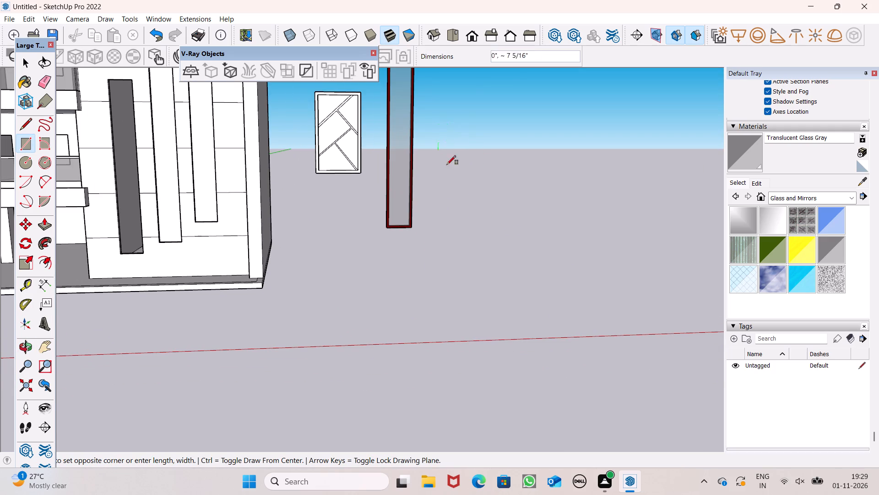
{"action": "scroll", "coordinate": [485, 199], "scroll_direction": "up", "scroll_amount": 4}
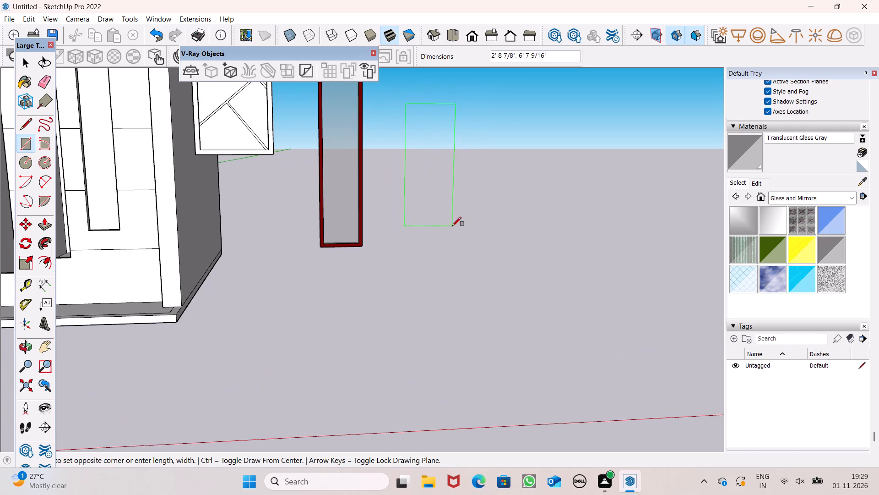
{"action": "left_click", "coordinate": [481, 211]}
{"action": "scroll", "coordinate": [449, 254], "scroll_direction": "down", "scroll_amount": 4}
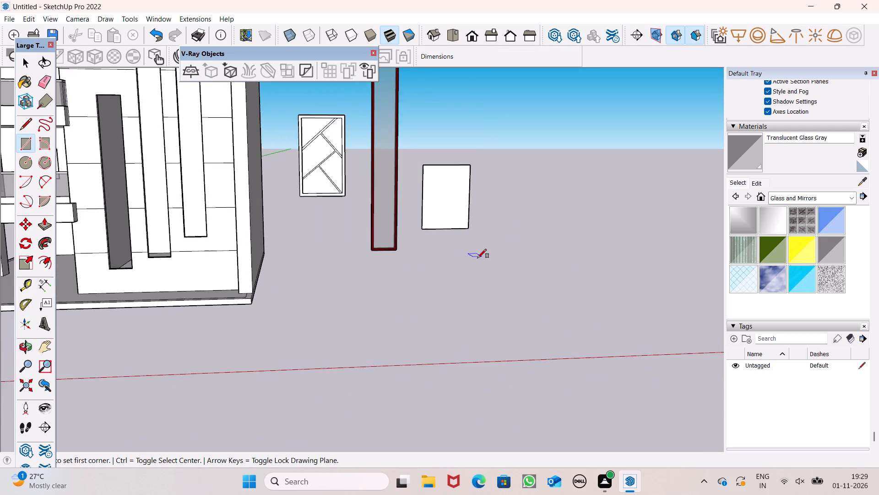
{"action": "middle_click_drag", "start_coordinate": [477, 260], "coordinate": [478, 278]}
{"action": "scroll", "coordinate": [478, 287], "scroll_direction": "up", "scroll_amount": 1}
{"action": "key", "text": "space"}
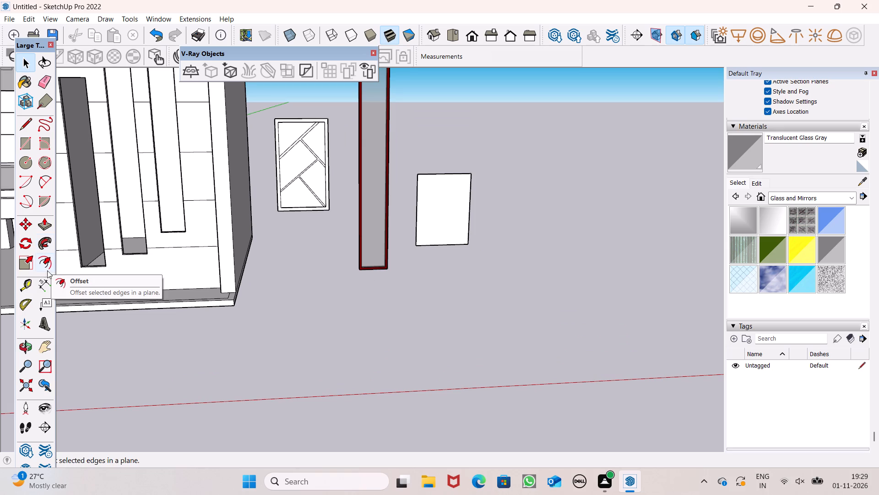
Offset the new rectangle's edges slightly inward to form a narrow frame border.
{"action": "left_click", "coordinate": [47, 266]}
{"action": "scroll", "coordinate": [436, 177], "scroll_direction": "up", "scroll_amount": 5}
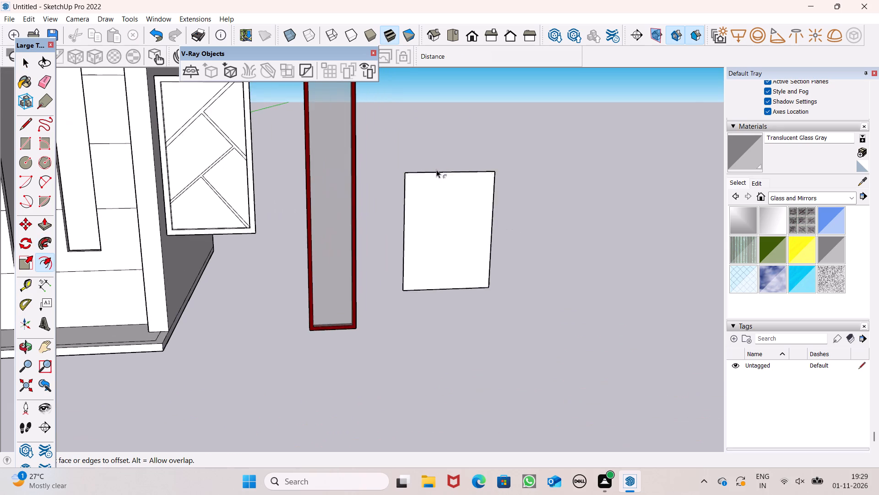
{"action": "scroll", "coordinate": [437, 169], "scroll_direction": "up", "scroll_amount": 5}
{"action": "scroll", "coordinate": [435, 189], "scroll_direction": "down", "scroll_amount": 4}
{"action": "left_click_drag", "start_coordinate": [435, 192], "coordinate": [435, 197]}
{"action": "key", "text": "space"}
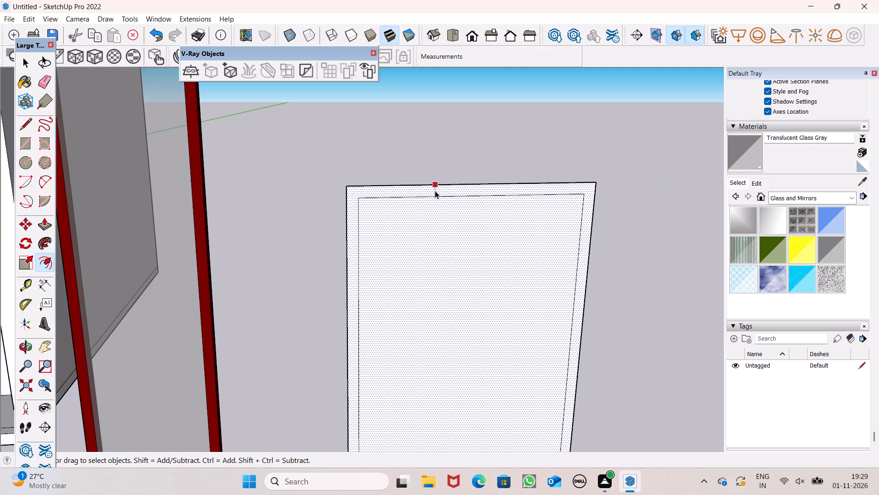
{"action": "left_click", "coordinate": [410, 148]}
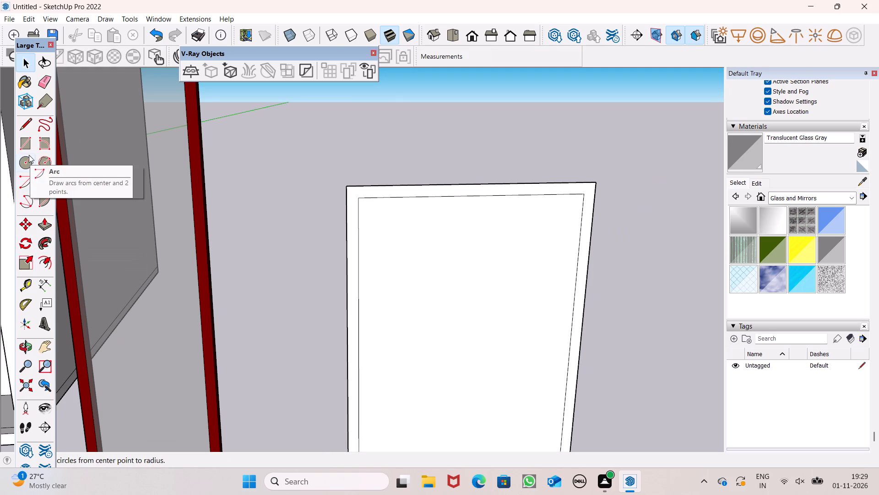
Draw a vertical centre bar rectangle, about 1 7/16" by 5' 4 13/16", between the upper and lower inner edges of the new panel.
{"action": "left_click", "coordinate": [21, 141]}
{"action": "scroll", "coordinate": [291, 165], "scroll_direction": "down", "scroll_amount": 3}
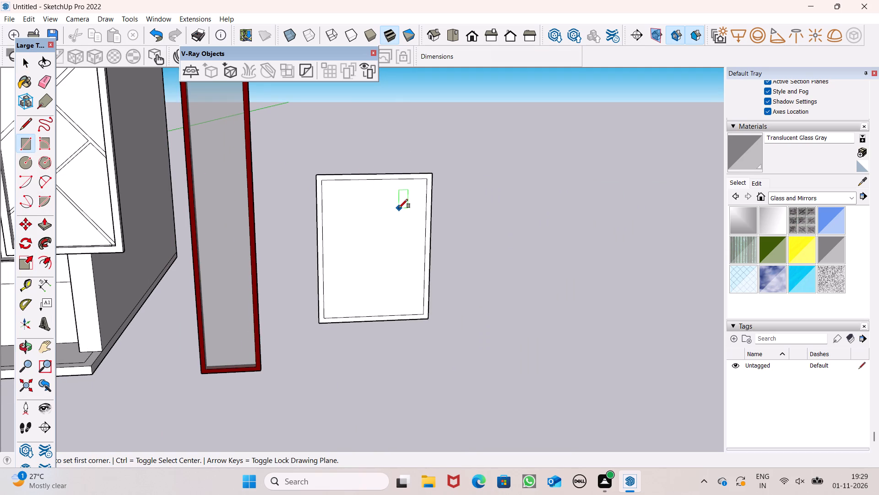
{"action": "scroll", "coordinate": [399, 208], "scroll_direction": "down", "scroll_amount": 1}
{"action": "middle_click_drag", "start_coordinate": [407, 219], "coordinate": [447, 242]}
{"action": "scroll", "coordinate": [368, 209], "scroll_direction": "up", "scroll_amount": 1}
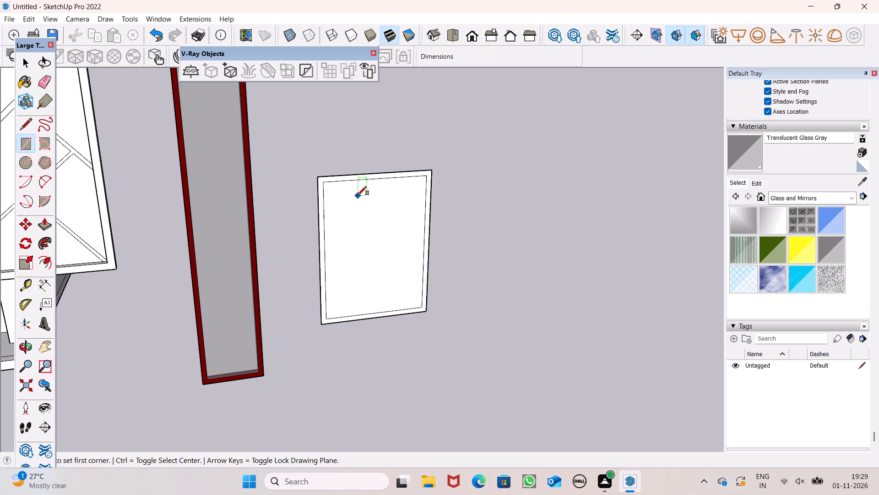
{"action": "scroll", "coordinate": [357, 200], "scroll_direction": "up", "scroll_amount": 3}
{"action": "middle_click_drag", "start_coordinate": [450, 314], "coordinate": [417, 329]}
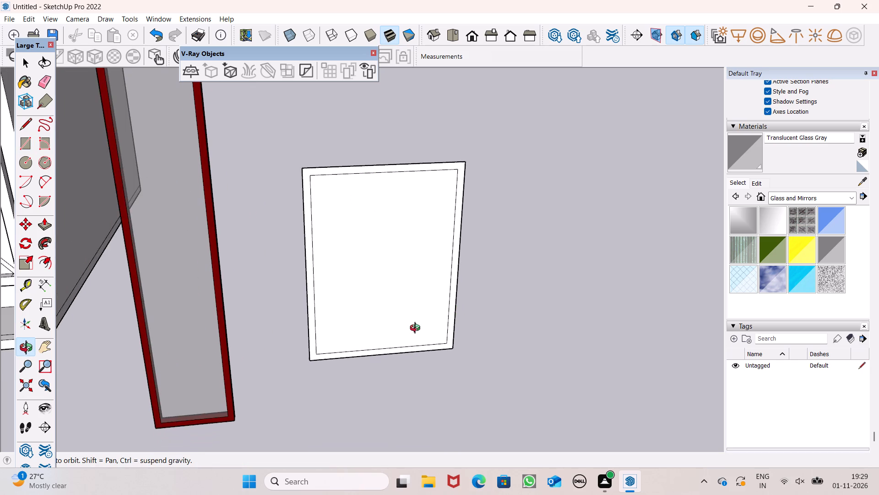
{"action": "middle_click_drag", "start_coordinate": [417, 329], "coordinate": [367, 291]}
{"action": "scroll", "coordinate": [367, 291], "scroll_direction": "up", "scroll_amount": 1}
{"action": "scroll", "coordinate": [472, 276], "scroll_direction": "down", "scroll_amount": 2}
{"action": "middle_click_drag", "start_coordinate": [469, 458], "coordinate": [540, 416]}
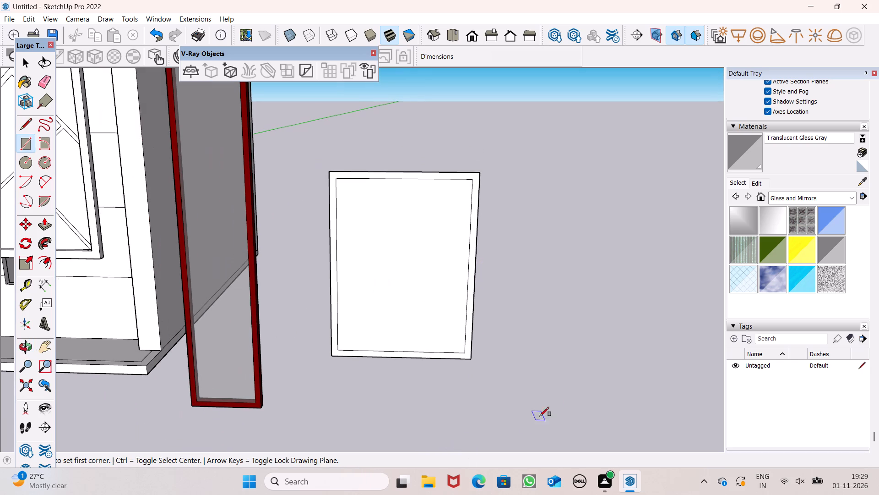
{"action": "middle_click_drag", "start_coordinate": [540, 416], "coordinate": [553, 401]}
{"action": "scroll", "coordinate": [464, 309], "scroll_direction": "down", "scroll_amount": 4}
{"action": "middle_click_drag", "start_coordinate": [441, 426], "coordinate": [499, 410]}
{"action": "scroll", "coordinate": [353, 260], "scroll_direction": "down", "scroll_amount": 1}
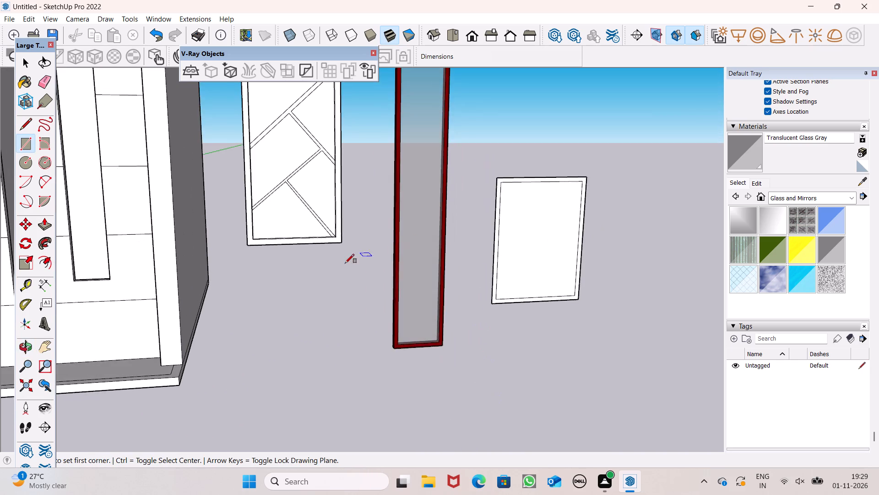
{"action": "scroll", "coordinate": [345, 263], "scroll_direction": "down", "scroll_amount": 3}
{"action": "scroll", "coordinate": [495, 261], "scroll_direction": "up", "scroll_amount": 6}
{"action": "scroll", "coordinate": [457, 226], "scroll_direction": "down", "scroll_amount": 2}
{"action": "middle_click_drag", "start_coordinate": [444, 286], "coordinate": [455, 318]}
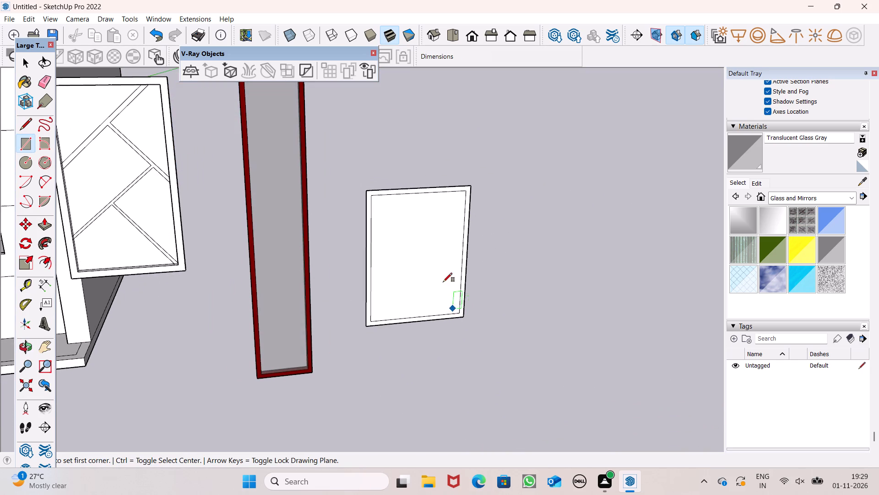
{"action": "scroll", "coordinate": [426, 182], "scroll_direction": "up", "scroll_amount": 3}
{"action": "scroll", "coordinate": [411, 172], "scroll_direction": "down", "scroll_amount": 1}
{"action": "middle_click_drag", "start_coordinate": [416, 303], "coordinate": [410, 311]}
{"action": "scroll", "coordinate": [415, 238], "scroll_direction": "up", "scroll_amount": 3}
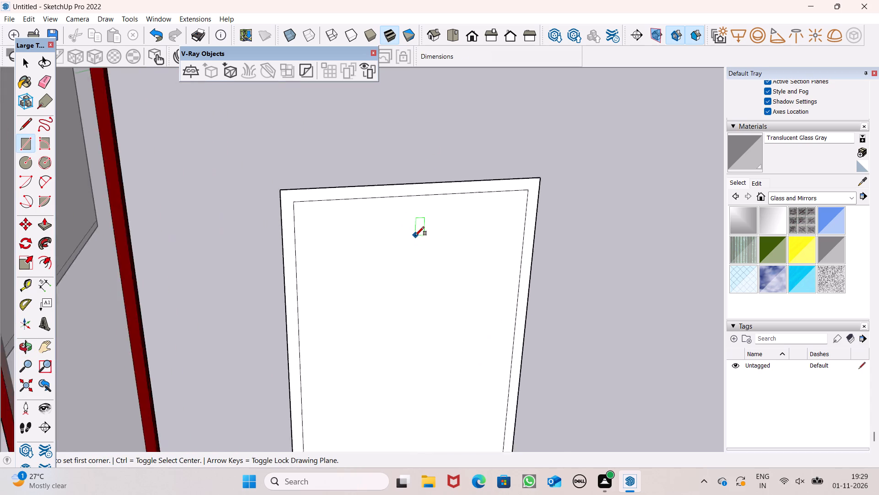
{"action": "scroll", "coordinate": [415, 236], "scroll_direction": "up", "scroll_amount": 5}
{"action": "middle_click_drag", "start_coordinate": [403, 184], "coordinate": [376, 189]}
{"action": "scroll", "coordinate": [386, 118], "scroll_direction": "down", "scroll_amount": 6}
{"action": "scroll", "coordinate": [390, 161], "scroll_direction": "up", "scroll_amount": 7}
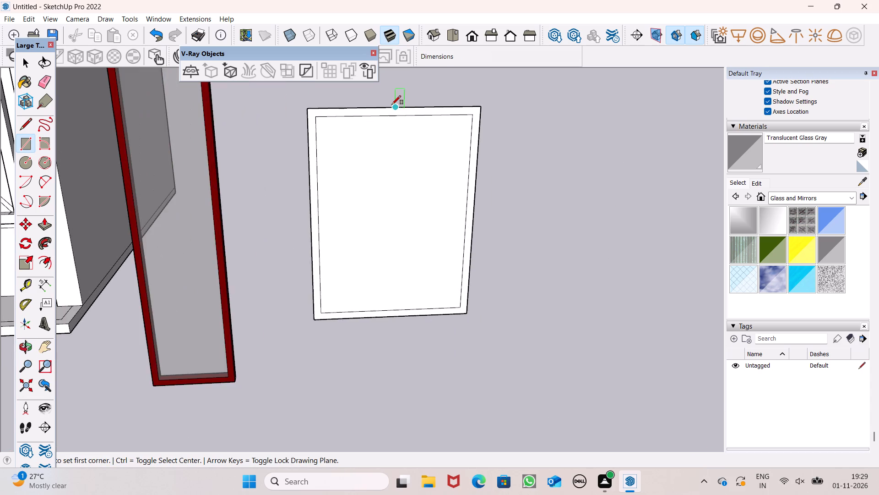
{"action": "scroll", "coordinate": [392, 104], "scroll_direction": "up", "scroll_amount": 7}
{"action": "scroll", "coordinate": [392, 106], "scroll_direction": "down", "scroll_amount": 5}
{"action": "scroll", "coordinate": [385, 142], "scroll_direction": "up", "scroll_amount": 5}
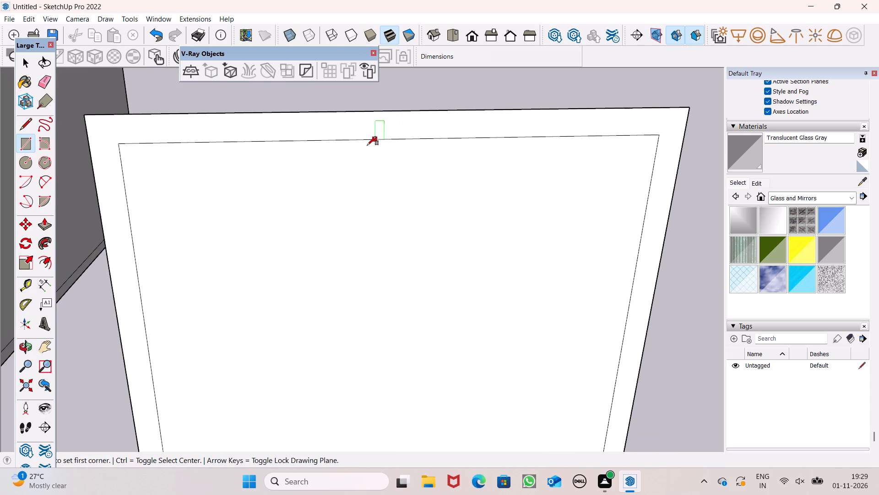
{"action": "scroll", "coordinate": [365, 147], "scroll_direction": "down", "scroll_amount": 2}
{"action": "scroll", "coordinate": [370, 144], "scroll_direction": "up", "scroll_amount": 4}
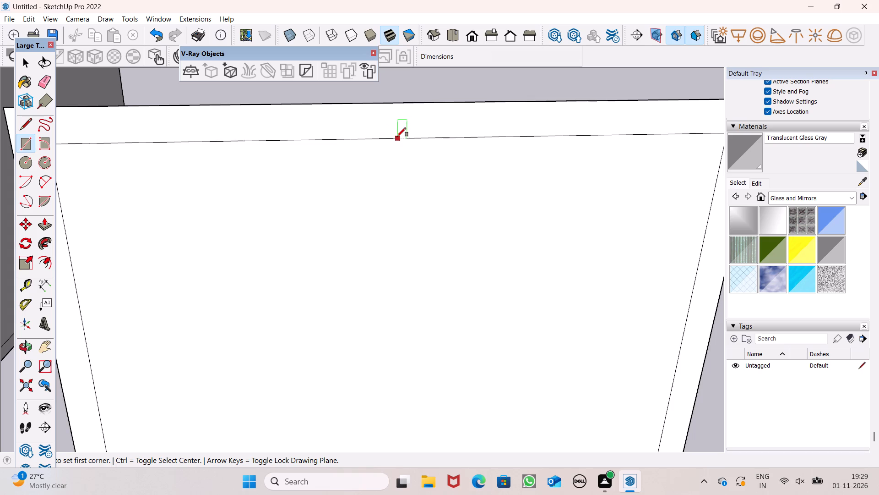
{"action": "left_click", "coordinate": [394, 136]}
{"action": "scroll", "coordinate": [441, 147], "scroll_direction": "down", "scroll_amount": 7}
{"action": "scroll", "coordinate": [436, 239], "scroll_direction": "down", "scroll_amount": 11}
{"action": "scroll", "coordinate": [438, 363], "scroll_direction": "up", "scroll_amount": 6}
{"action": "scroll", "coordinate": [392, 262], "scroll_direction": "down", "scroll_amount": 7}
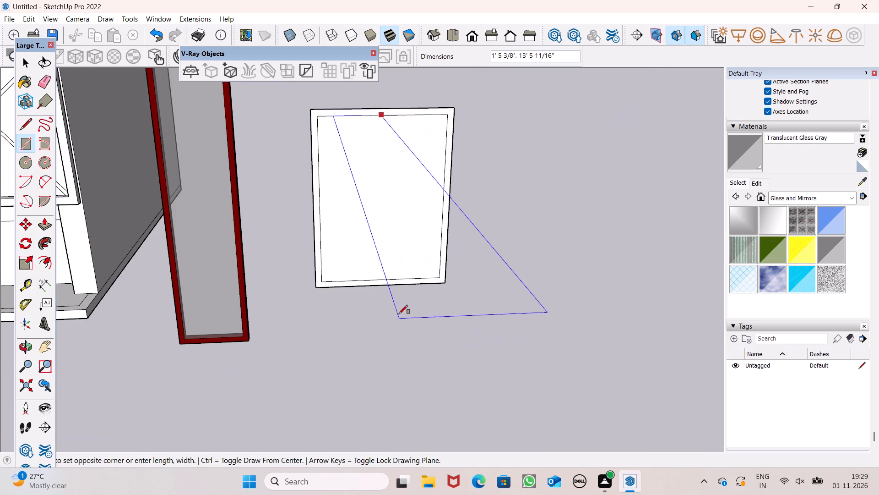
{"action": "scroll", "coordinate": [388, 280], "scroll_direction": "up", "scroll_amount": 4}
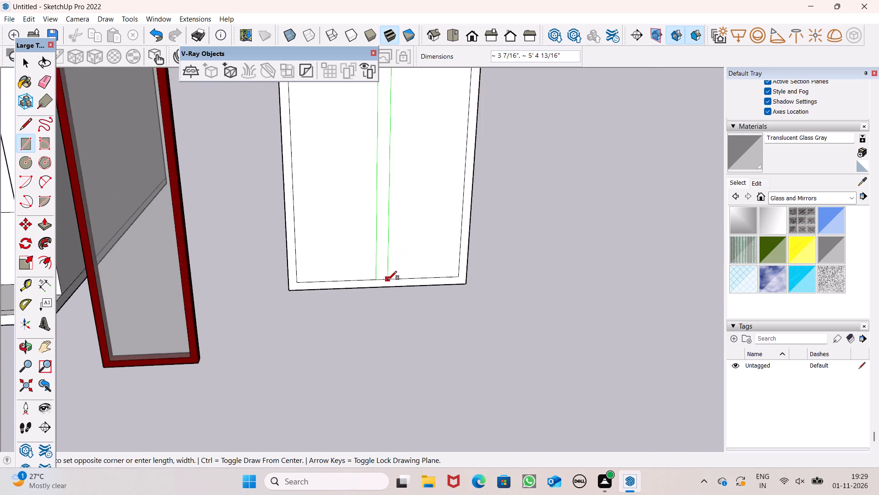
{"action": "scroll", "coordinate": [388, 280], "scroll_direction": "up", "scroll_amount": 6}
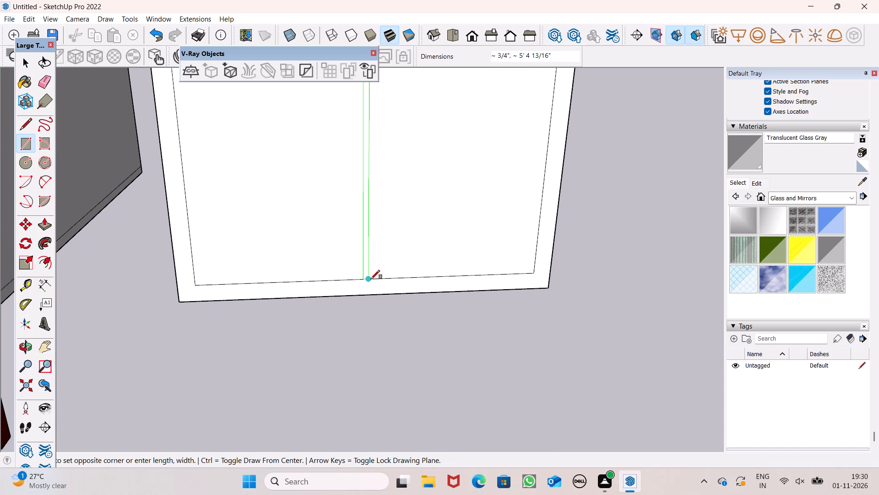
{"action": "scroll", "coordinate": [374, 279], "scroll_direction": "up", "scroll_amount": 3}
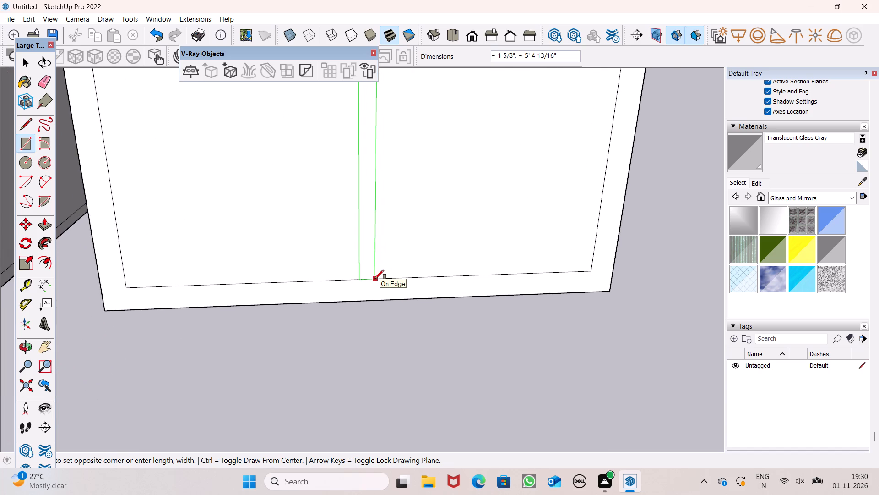
{"action": "scroll", "coordinate": [374, 277], "scroll_direction": "up", "scroll_amount": 5}
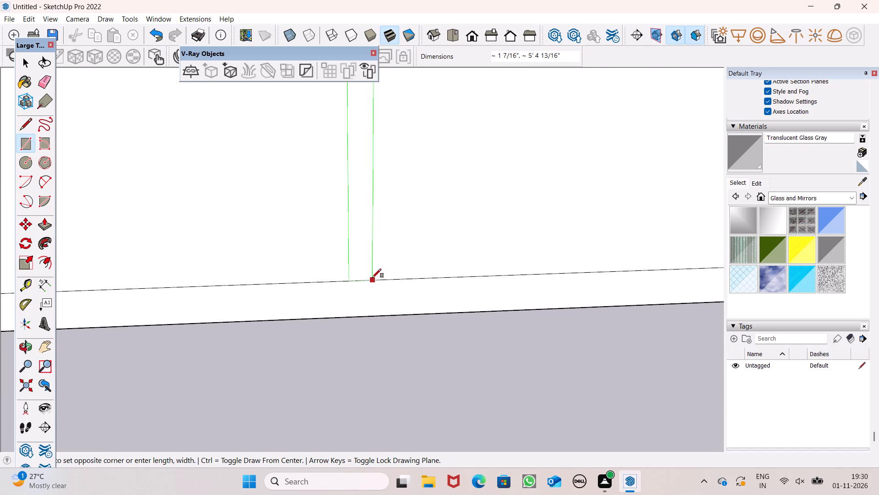
{"action": "left_click", "coordinate": [372, 278]}
{"action": "scroll", "coordinate": [414, 350], "scroll_direction": "down", "scroll_amount": 7}
{"action": "scroll", "coordinate": [427, 313], "scroll_direction": "up", "scroll_amount": 2}
{"action": "key", "text": "space"}
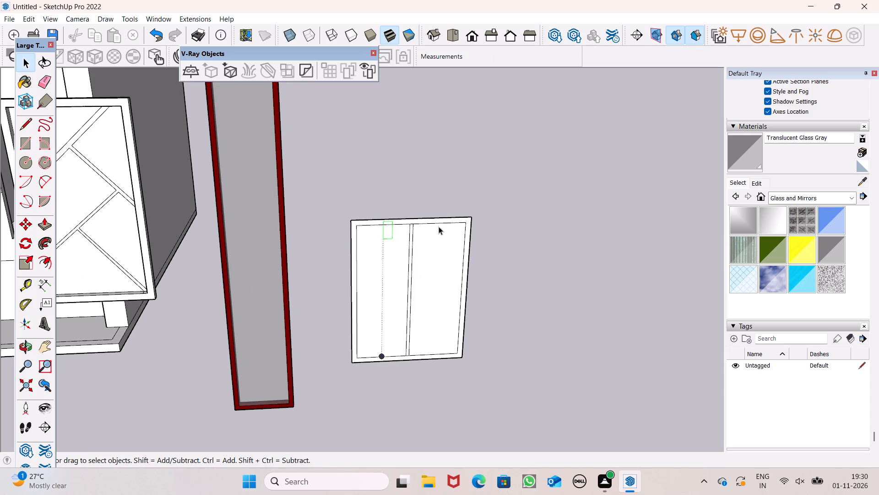
Examine where the vertical centre bar meets the upper inner edge of the new panel's border.
{"action": "middle_click_drag", "start_coordinate": [443, 224], "coordinate": [411, 232]}
{"action": "scroll", "coordinate": [411, 232], "scroll_direction": "up", "scroll_amount": 9}
{"action": "scroll", "coordinate": [368, 231], "scroll_direction": "down", "scroll_amount": 4}
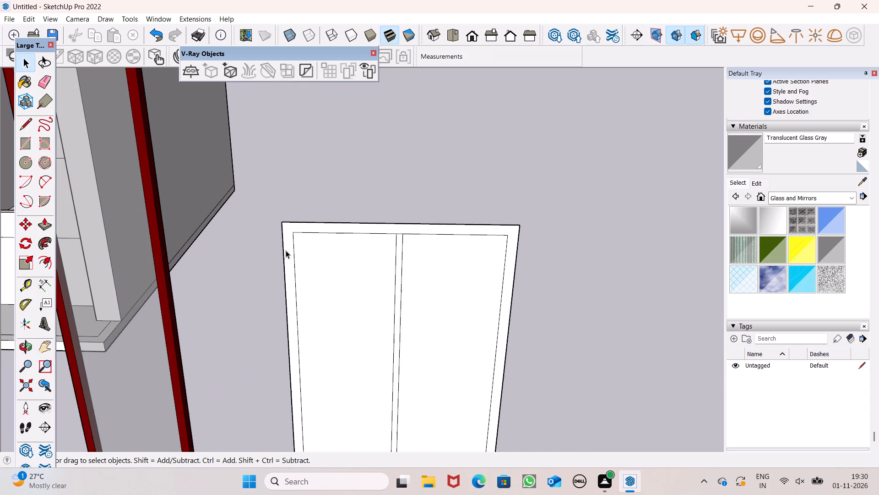
{"action": "middle_click_drag", "start_coordinate": [380, 380], "coordinate": [387, 355]}
{"action": "scroll", "coordinate": [399, 266], "scroll_direction": "up", "scroll_amount": 7}
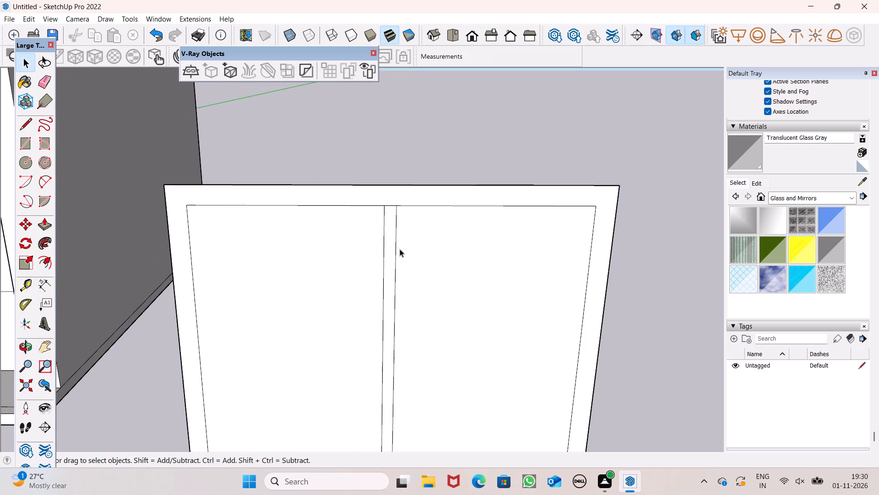
{"action": "middle_click_drag", "start_coordinate": [396, 248], "coordinate": [399, 262]}
{"action": "scroll", "coordinate": [396, 186], "scroll_direction": "up", "scroll_amount": 7}
{"action": "scroll", "coordinate": [392, 176], "scroll_direction": "down", "scroll_amount": 7}
{"action": "scroll", "coordinate": [386, 222], "scroll_direction": "down", "scroll_amount": 2}
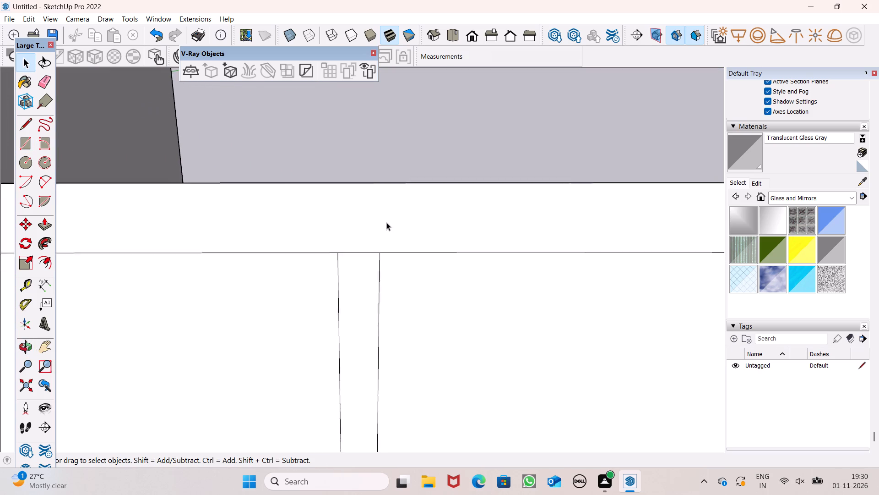
{"action": "scroll", "coordinate": [386, 222], "scroll_direction": "down", "scroll_amount": 10}
{"action": "scroll", "coordinate": [405, 187], "scroll_direction": "down", "scroll_amount": 4}
{"action": "scroll", "coordinate": [404, 220], "scroll_direction": "up", "scroll_amount": 7}
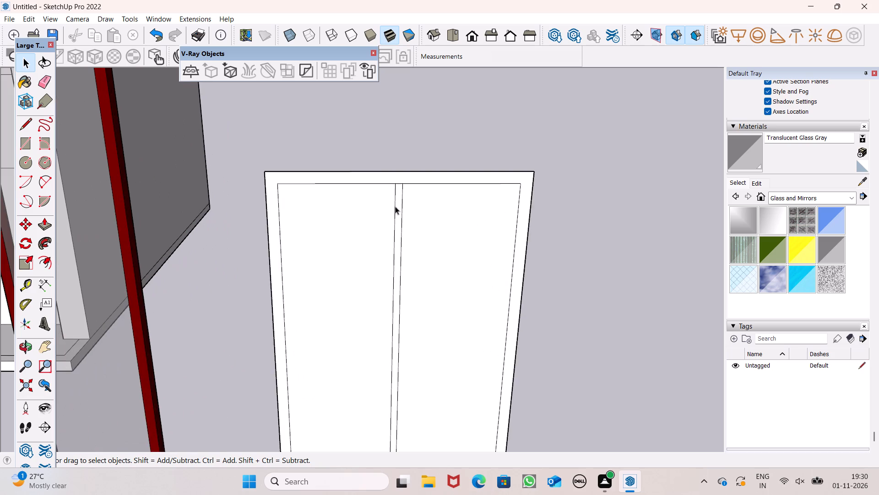
{"action": "scroll", "coordinate": [395, 204], "scroll_direction": "up", "scroll_amount": 6}
{"action": "scroll", "coordinate": [395, 204], "scroll_direction": "down", "scroll_amount": 5}
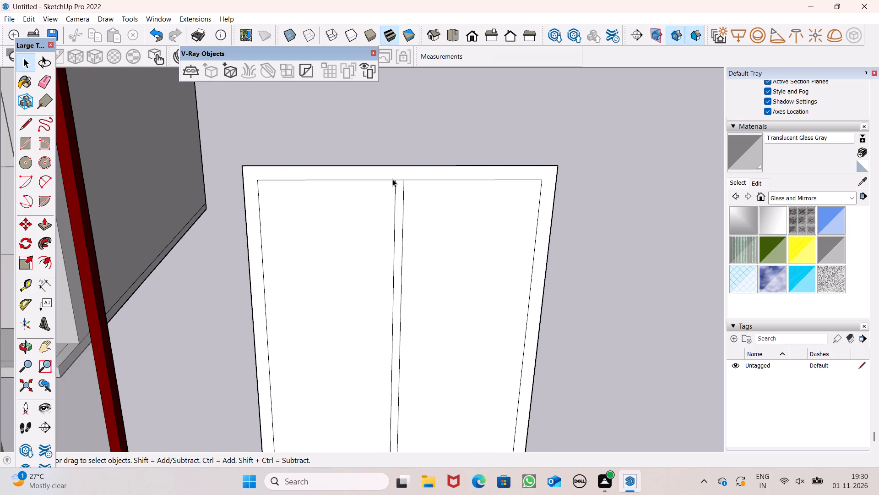
Shift the vertical centre bar's face slightly sideways within the new panel, towards the tall dark-red-framed panel.
{"action": "scroll", "coordinate": [392, 178], "scroll_direction": "up", "scroll_amount": 8}
{"action": "double_click", "coordinate": [407, 210]}
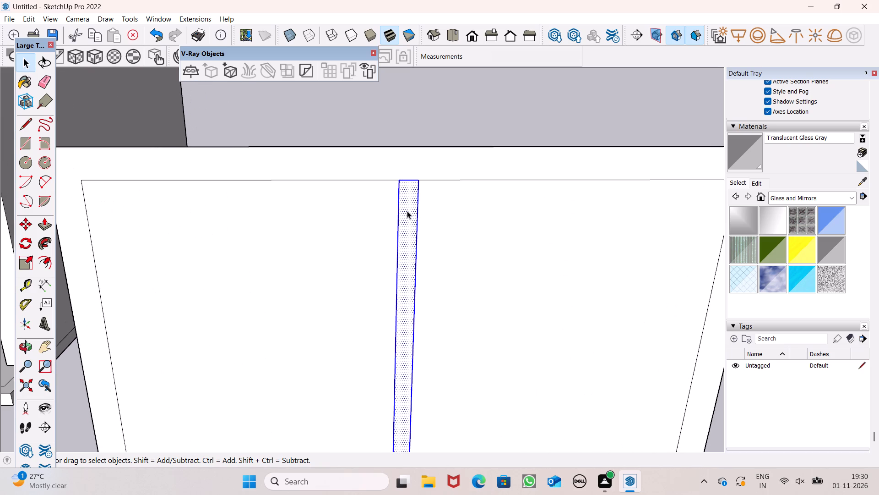
{"action": "key", "text": "m"}
{"action": "key", "text": "Return"}
{"action": "left_click_drag", "start_coordinate": [409, 197], "coordinate": [397, 197]}
{"action": "scroll", "coordinate": [394, 172], "scroll_direction": "down", "scroll_amount": 7}
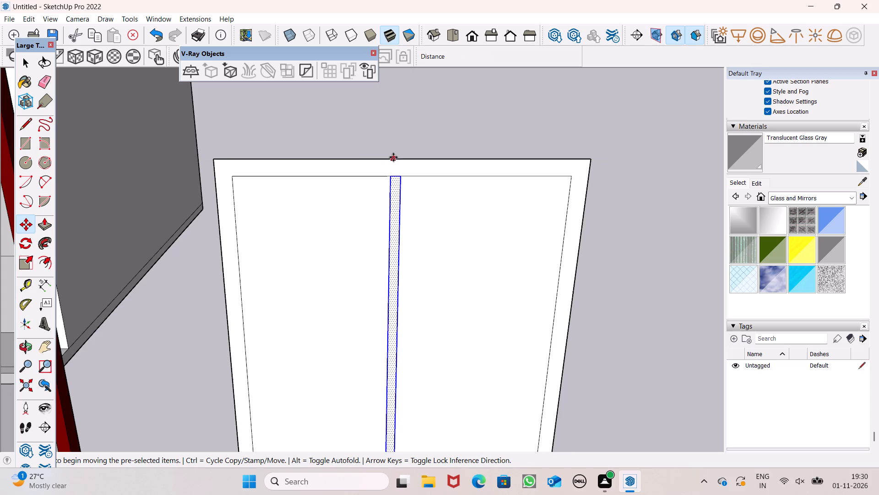
{"action": "scroll", "coordinate": [403, 146], "scroll_direction": "down", "scroll_amount": 4}
{"action": "scroll", "coordinate": [376, 187], "scroll_direction": "up", "scroll_amount": 7}
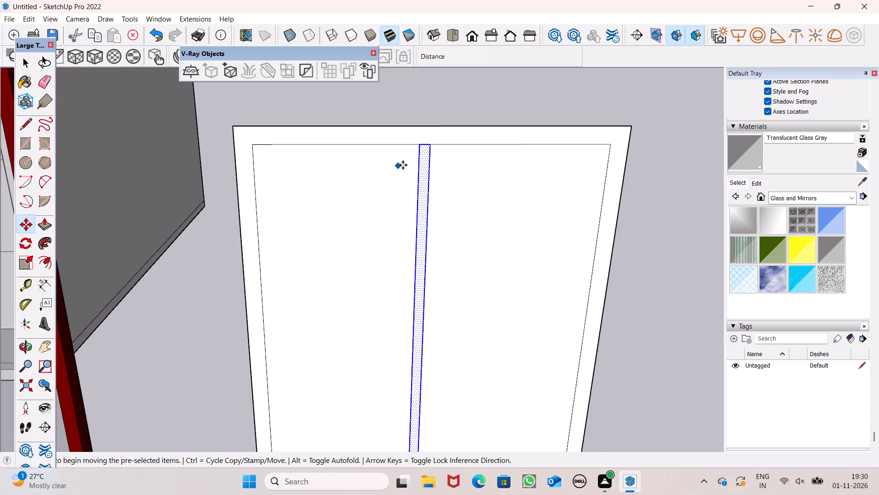
{"action": "scroll", "coordinate": [404, 164], "scroll_direction": "up", "scroll_amount": 5}
{"action": "middle_click_drag", "start_coordinate": [442, 202], "coordinate": [440, 208]}
{"action": "key", "text": "space"}
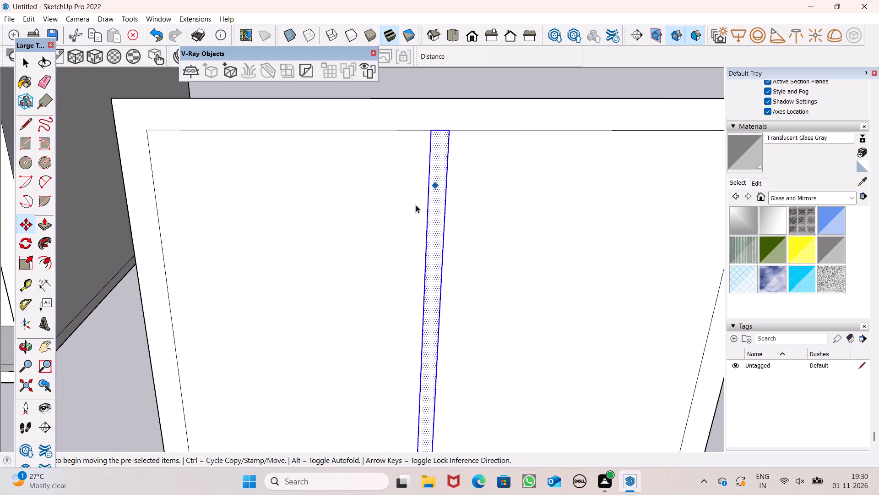
{"action": "scroll", "coordinate": [412, 215], "scroll_direction": "down", "scroll_amount": 5}
{"action": "left_click", "coordinate": [464, 98]}
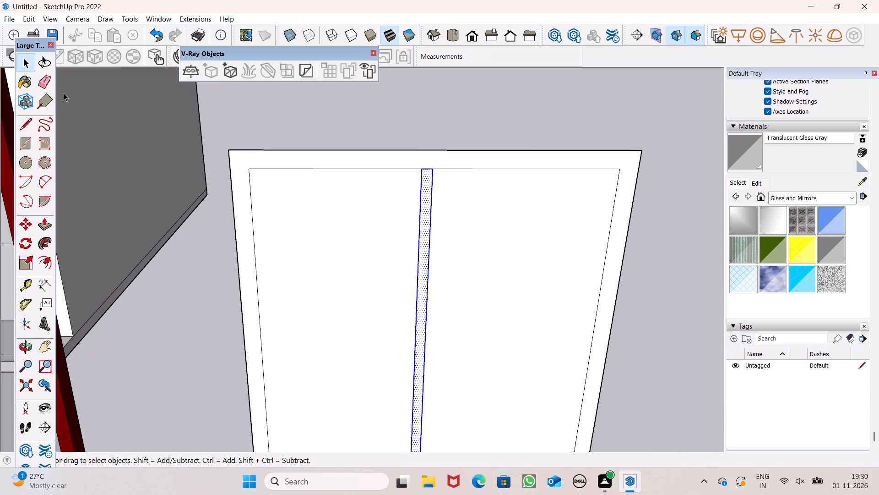
Erase the short edges at the upper and lower ends of the centre bar so it merges with the frame border.
{"action": "left_click", "coordinate": [48, 84]}
{"action": "scroll", "coordinate": [428, 200], "scroll_direction": "up", "scroll_amount": 4}
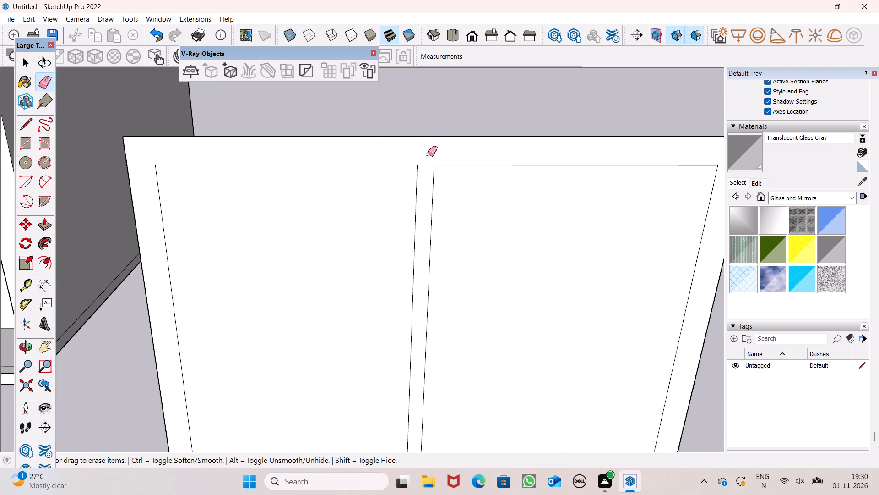
{"action": "left_click_drag", "start_coordinate": [428, 160], "coordinate": [425, 165]}
{"action": "scroll", "coordinate": [407, 113], "scroll_direction": "down", "scroll_amount": 6}
{"action": "scroll", "coordinate": [410, 234], "scroll_direction": "up", "scroll_amount": 6}
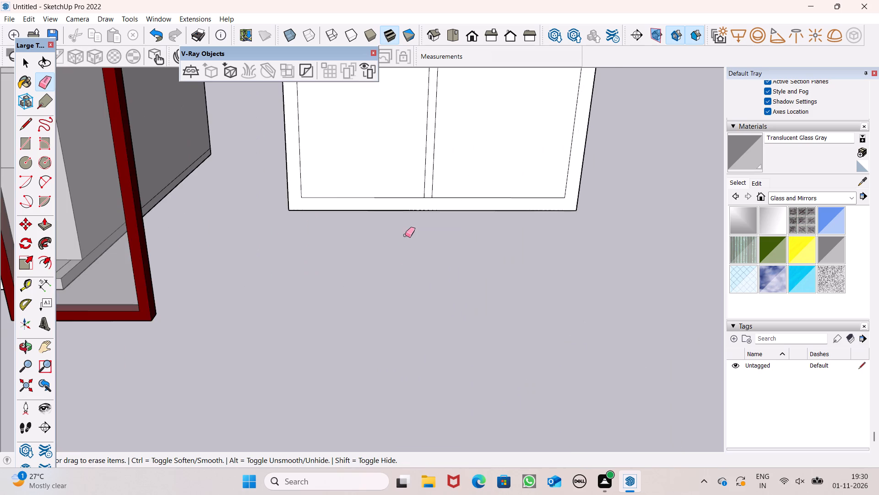
{"action": "scroll", "coordinate": [409, 263], "scroll_direction": "down", "scroll_amount": 1}
{"action": "scroll", "coordinate": [439, 195], "scroll_direction": "up", "scroll_amount": 12}
{"action": "left_click_drag", "start_coordinate": [422, 203], "coordinate": [423, 205]}
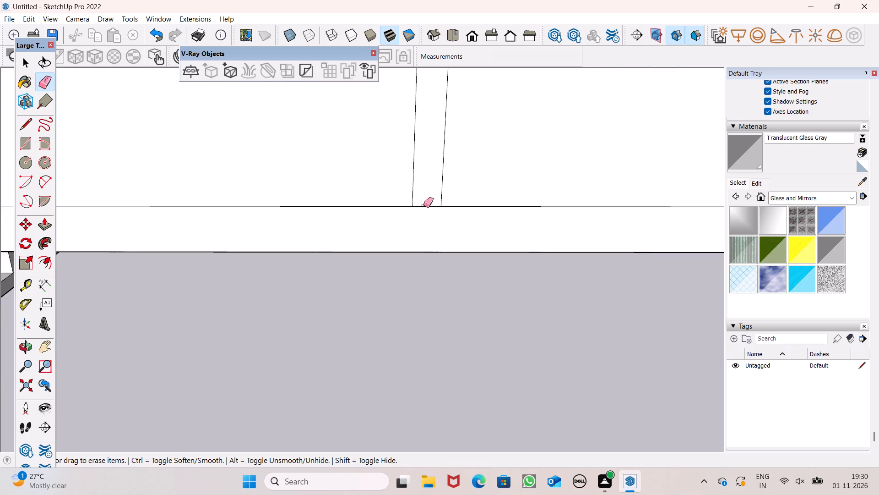
{"action": "left_click_drag", "start_coordinate": [423, 205], "coordinate": [423, 212]}
Paint both panes of the new window with Translucent Glass Gray.
{"action": "scroll", "coordinate": [397, 240], "scroll_direction": "down", "scroll_amount": 10}
{"action": "scroll", "coordinate": [410, 265], "scroll_direction": "up", "scroll_amount": 1}
{"action": "middle_click_drag", "start_coordinate": [410, 266], "coordinate": [388, 302]}
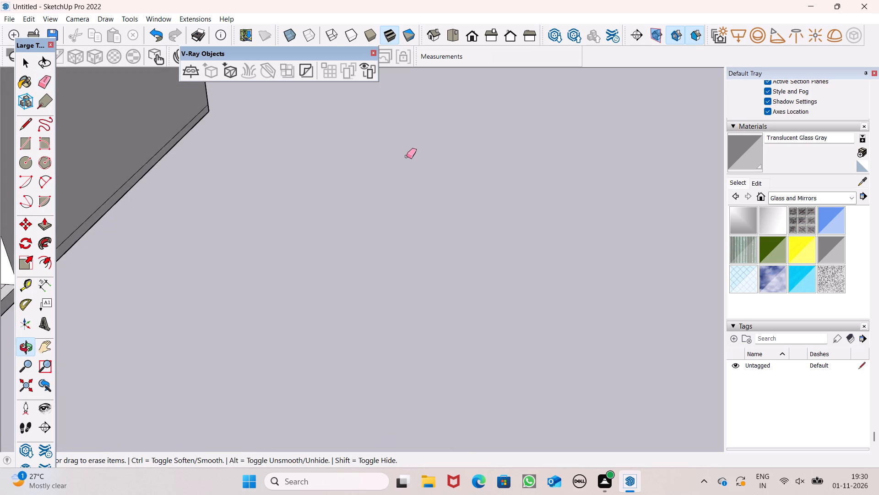
{"action": "scroll", "coordinate": [407, 156], "scroll_direction": "down", "scroll_amount": 7}
{"action": "middle_click_drag", "start_coordinate": [386, 260], "coordinate": [402, 277]}
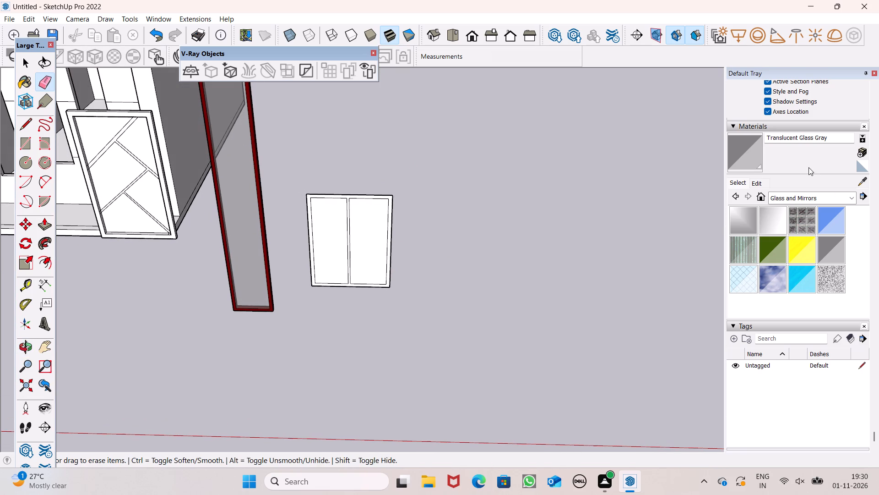
{"action": "left_click", "coordinate": [753, 162]}
{"action": "scroll", "coordinate": [342, 269], "scroll_direction": "up", "scroll_amount": 5}
{"action": "left_click", "coordinate": [340, 265]}
{"action": "left_click", "coordinate": [395, 253]}
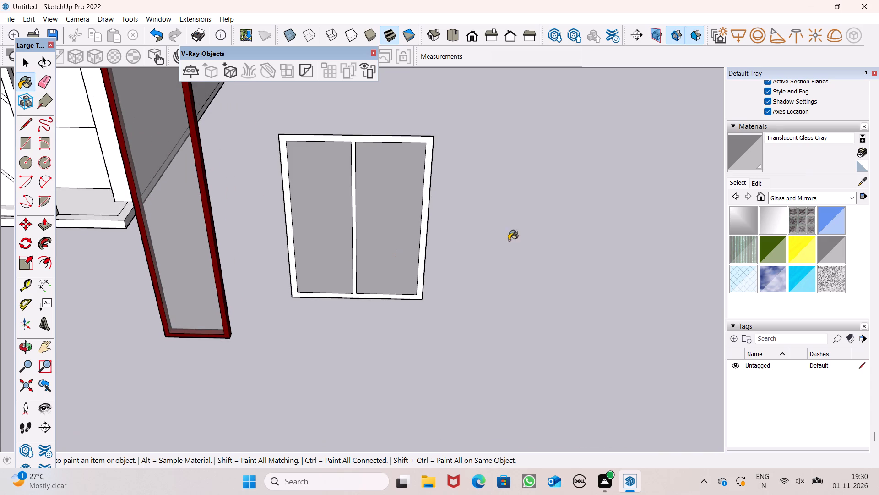
Paint the front face of the window's frame and centre bar with Color A08 from the Colors collection.
{"action": "left_click", "coordinate": [800, 200]}
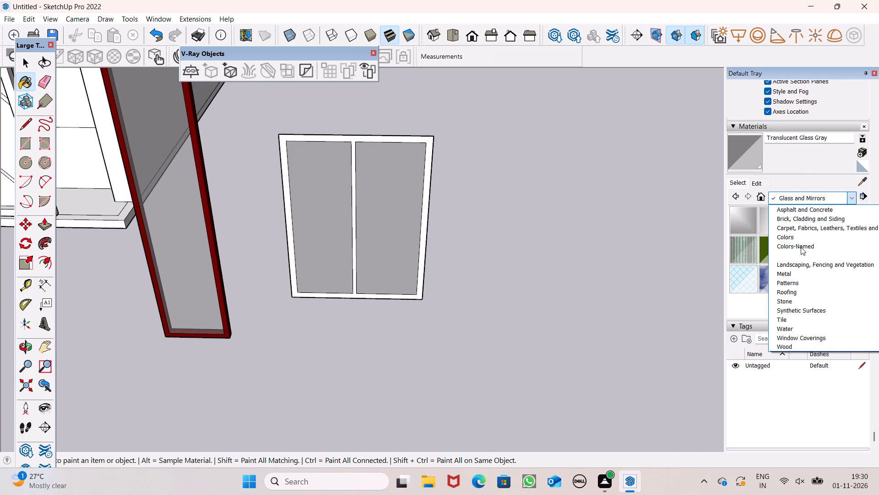
{"action": "scroll", "coordinate": [802, 234], "scroll_direction": "down", "scroll_amount": 1}
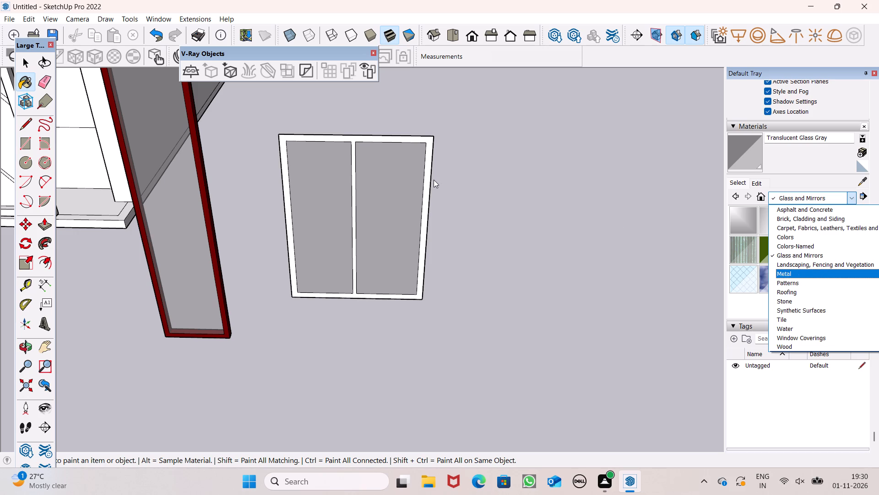
{"action": "scroll", "coordinate": [607, 261], "scroll_direction": "down", "scroll_amount": 2}
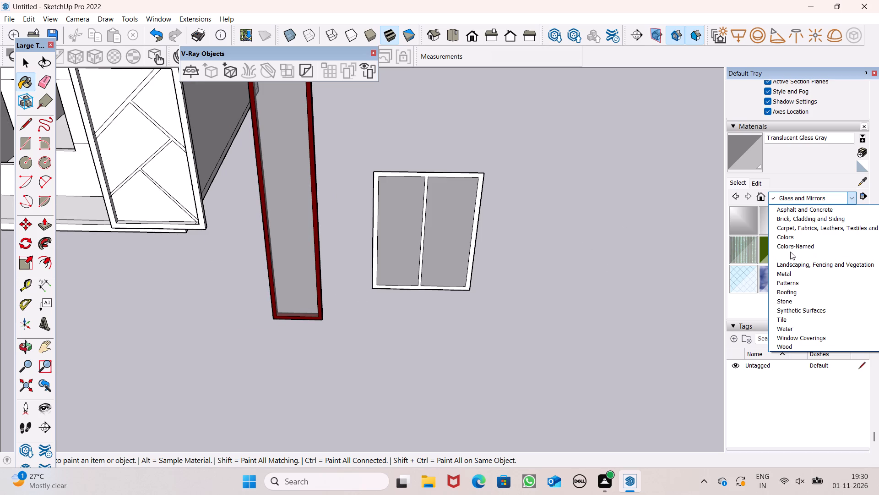
{"action": "left_click", "coordinate": [790, 240]}
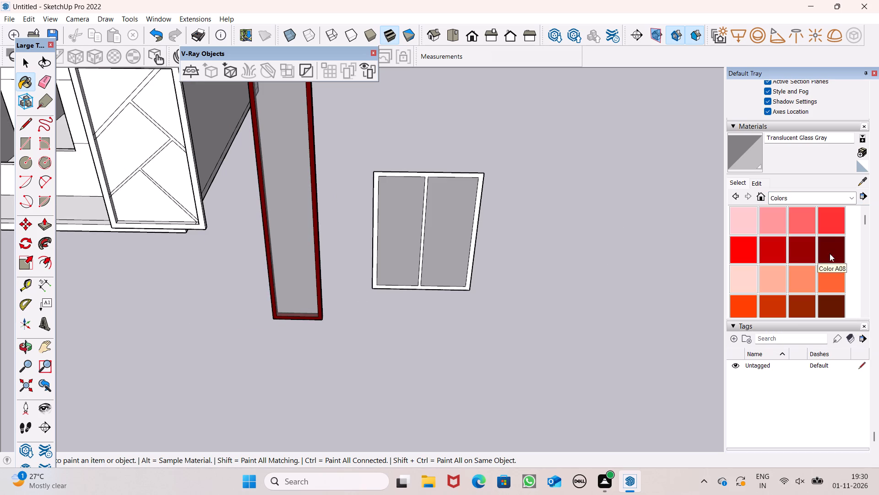
{"action": "left_click", "coordinate": [839, 253]}
{"action": "scroll", "coordinate": [341, 213], "scroll_direction": "up", "scroll_amount": 6}
{"action": "scroll", "coordinate": [442, 201], "scroll_direction": "down", "scroll_amount": 5}
{"action": "scroll", "coordinate": [546, 170], "scroll_direction": "up", "scroll_amount": 3}
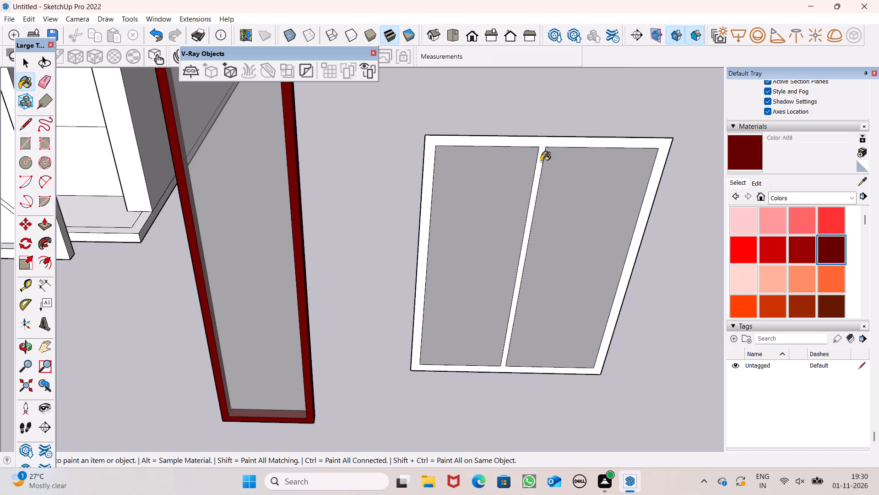
{"action": "left_click", "coordinate": [533, 143]}
Paint the reverse face of the window's frame and centre bar with the same Color A08.
{"action": "scroll", "coordinate": [512, 99], "scroll_direction": "down", "scroll_amount": 4}
{"action": "middle_click_drag", "start_coordinate": [550, 242], "coordinate": [134, 278]}
{"action": "scroll", "coordinate": [193, 227], "scroll_direction": "down", "scroll_amount": 3}
{"action": "scroll", "coordinate": [83, 165], "scroll_direction": "up", "scroll_amount": 7}
{"action": "middle_click_drag", "start_coordinate": [136, 233], "coordinate": [71, 257]}
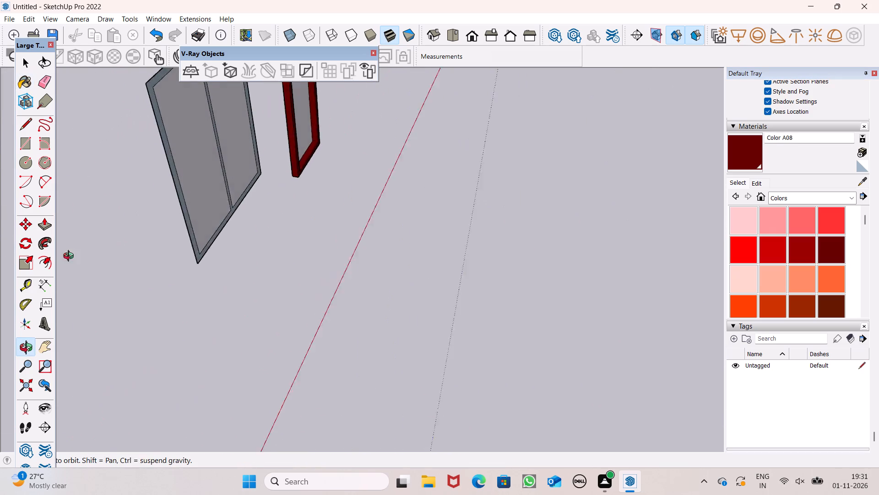
{"action": "middle_click_drag", "start_coordinate": [71, 257], "coordinate": [51, 253]}
{"action": "scroll", "coordinate": [181, 233], "scroll_direction": "up", "scroll_amount": 5}
{"action": "scroll", "coordinate": [202, 236], "scroll_direction": "down", "scroll_amount": 4}
{"action": "scroll", "coordinate": [235, 235], "scroll_direction": "up", "scroll_amount": 5}
{"action": "left_click", "coordinate": [195, 235]}
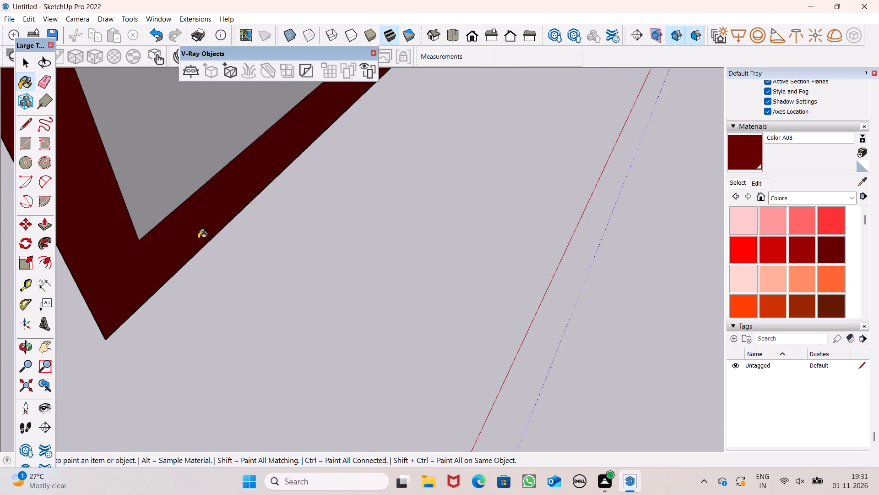
Push/Pull the window's frame and centre bar outward from the panes by about 3 3/16".
{"action": "scroll", "coordinate": [210, 299], "scroll_direction": "down", "scroll_amount": 9}
{"action": "middle_click_drag", "start_coordinate": [218, 303], "coordinate": [215, 339]}
{"action": "key", "text": "space"}
{"action": "scroll", "coordinate": [66, 276], "scroll_direction": "up", "scroll_amount": 4}
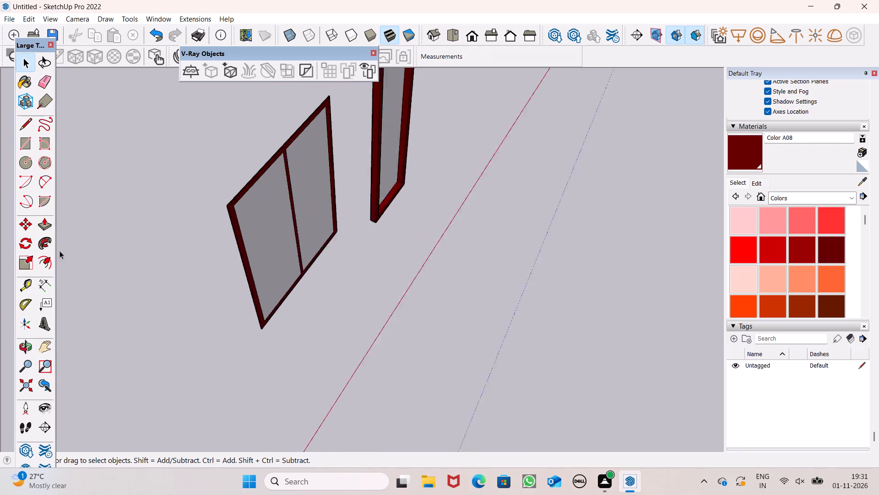
{"action": "left_click", "coordinate": [41, 231]}
{"action": "middle_click_drag", "start_coordinate": [306, 346], "coordinate": [312, 319]}
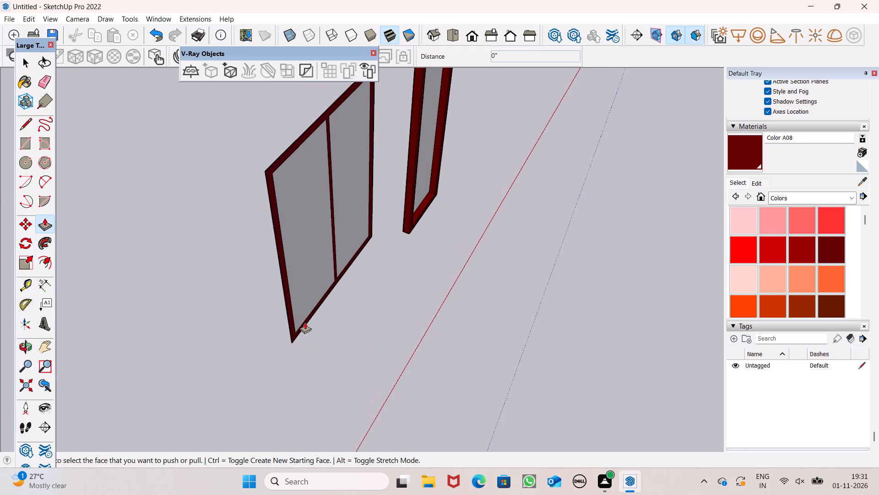
{"action": "scroll", "coordinate": [302, 324], "scroll_direction": "up", "scroll_amount": 5}
{"action": "scroll", "coordinate": [250, 342], "scroll_direction": "down", "scroll_amount": 5}
{"action": "middle_click_drag", "start_coordinate": [352, 352], "coordinate": [365, 304]}
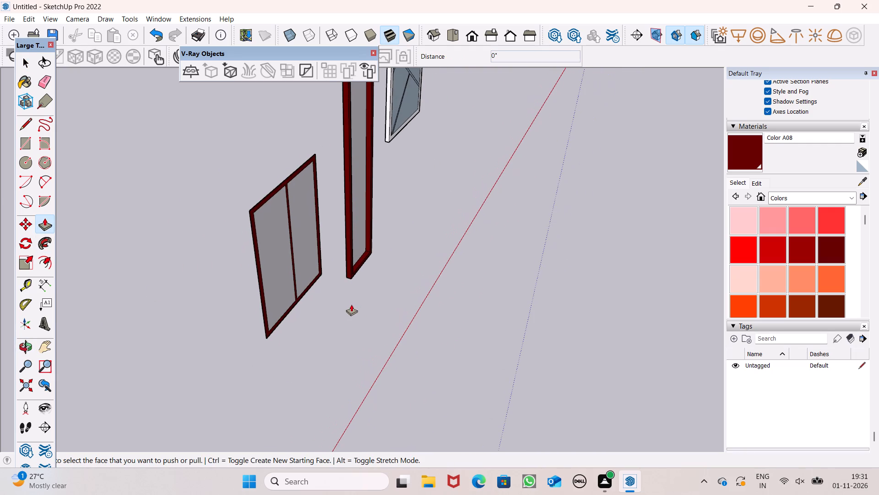
{"action": "scroll", "coordinate": [302, 305], "scroll_direction": "up", "scroll_amount": 5}
{"action": "scroll", "coordinate": [252, 338], "scroll_direction": "up", "scroll_amount": 4}
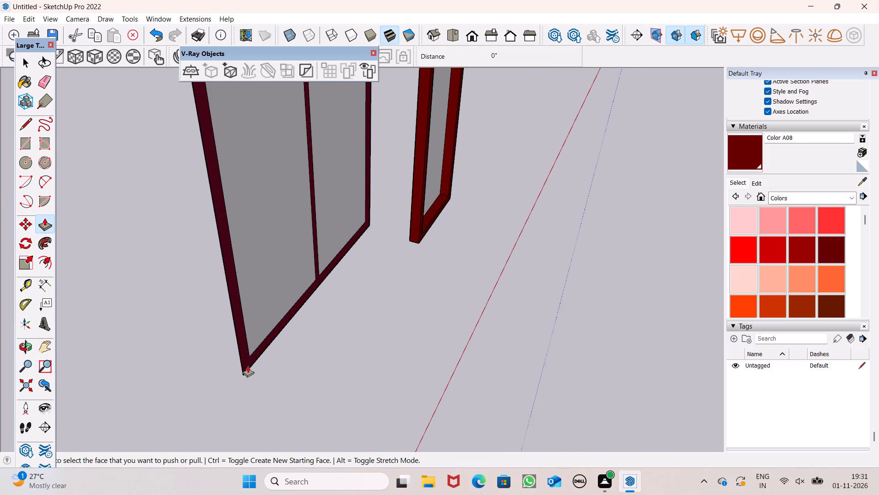
{"action": "left_click_drag", "start_coordinate": [249, 366], "coordinate": [261, 372]}
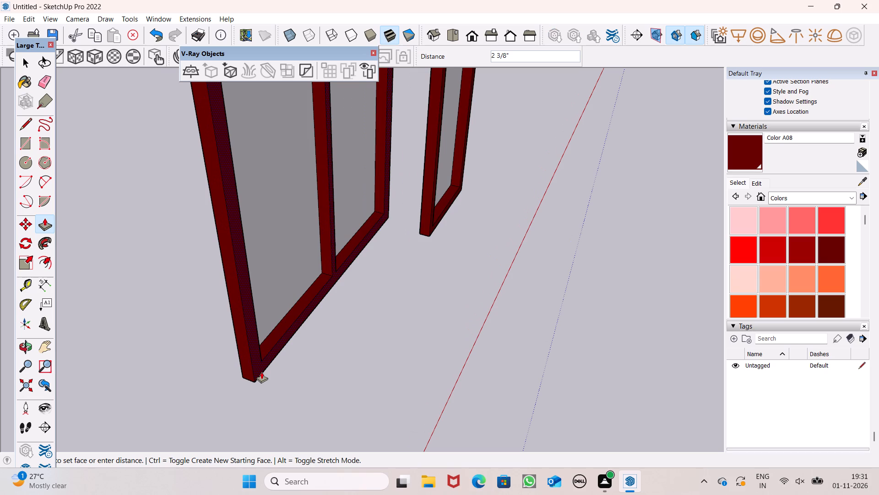
{"action": "left_click_drag", "start_coordinate": [261, 372], "coordinate": [265, 374]}
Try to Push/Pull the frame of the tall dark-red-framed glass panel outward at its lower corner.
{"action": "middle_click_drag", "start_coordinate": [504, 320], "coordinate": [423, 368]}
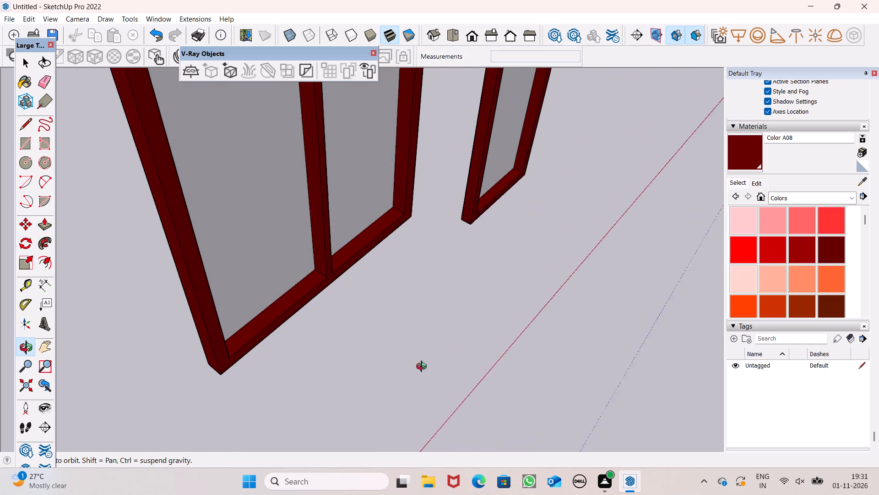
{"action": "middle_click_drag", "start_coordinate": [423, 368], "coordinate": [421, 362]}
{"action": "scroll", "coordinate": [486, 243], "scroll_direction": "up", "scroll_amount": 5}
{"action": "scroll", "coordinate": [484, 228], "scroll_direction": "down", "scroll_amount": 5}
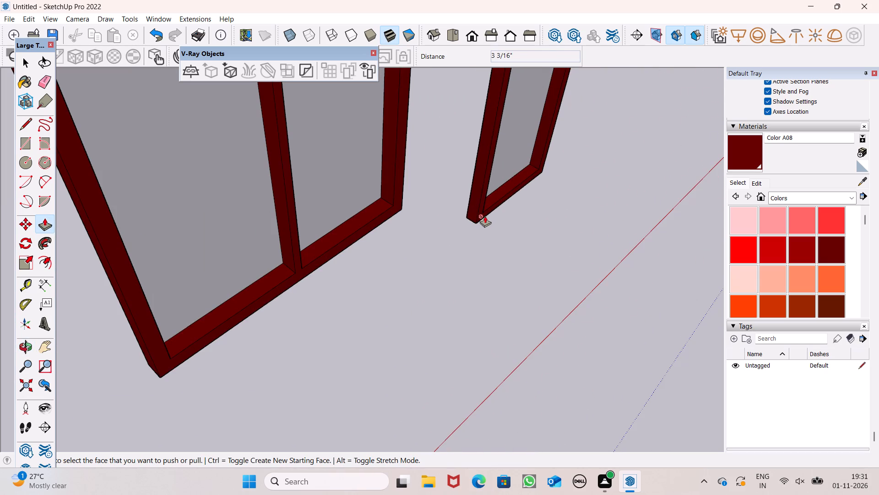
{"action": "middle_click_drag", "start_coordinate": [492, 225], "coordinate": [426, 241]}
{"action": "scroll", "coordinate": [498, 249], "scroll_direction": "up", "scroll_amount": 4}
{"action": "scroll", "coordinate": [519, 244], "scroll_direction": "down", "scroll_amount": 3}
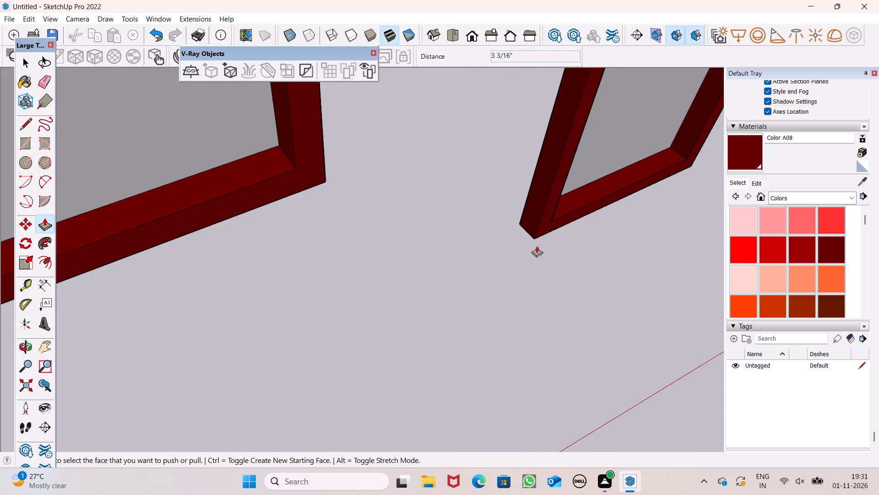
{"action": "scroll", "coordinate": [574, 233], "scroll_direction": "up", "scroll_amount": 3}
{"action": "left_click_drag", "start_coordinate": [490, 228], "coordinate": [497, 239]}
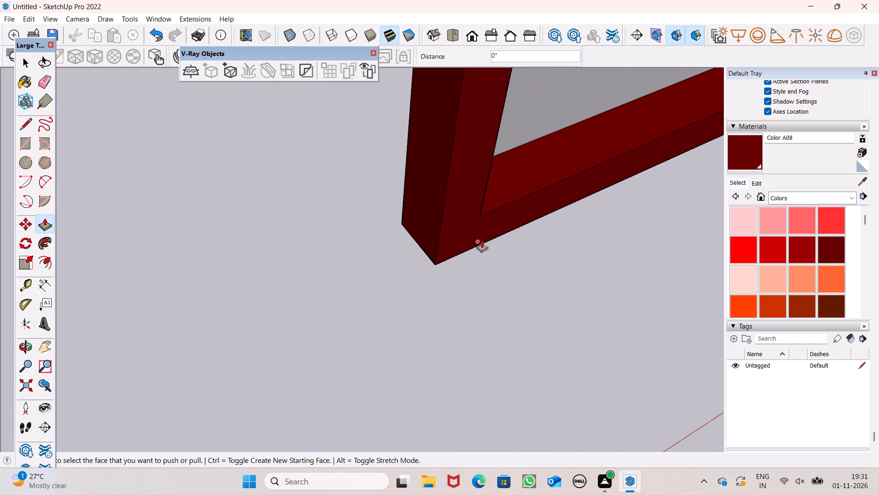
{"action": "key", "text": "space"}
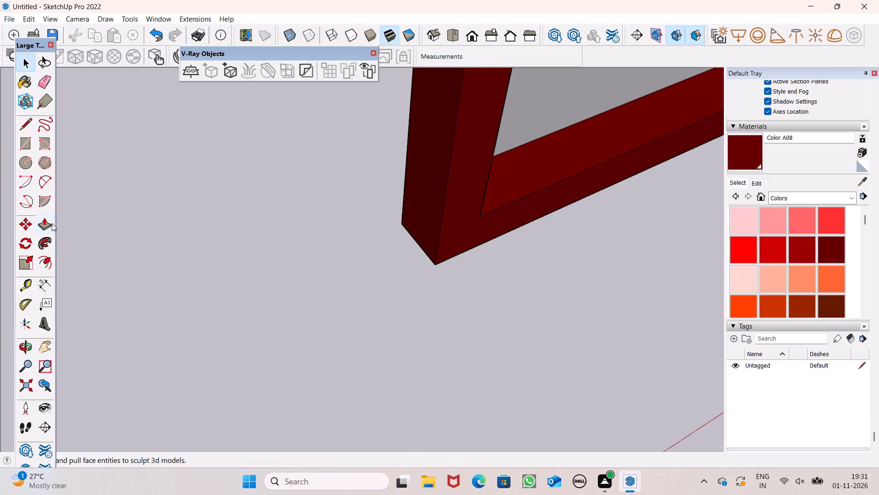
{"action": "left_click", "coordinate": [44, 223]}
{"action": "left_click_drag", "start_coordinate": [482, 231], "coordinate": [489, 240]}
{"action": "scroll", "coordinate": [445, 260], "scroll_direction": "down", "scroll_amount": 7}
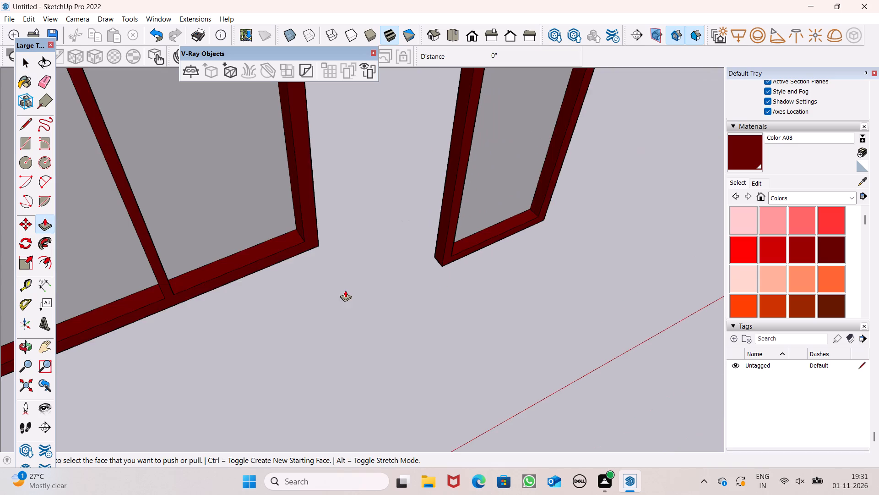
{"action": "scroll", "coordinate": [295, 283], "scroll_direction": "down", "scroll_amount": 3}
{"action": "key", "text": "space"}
Select all connected geometry of the two-pane window and make it a group.
{"action": "middle_click_drag", "start_coordinate": [242, 303], "coordinate": [858, 221]}
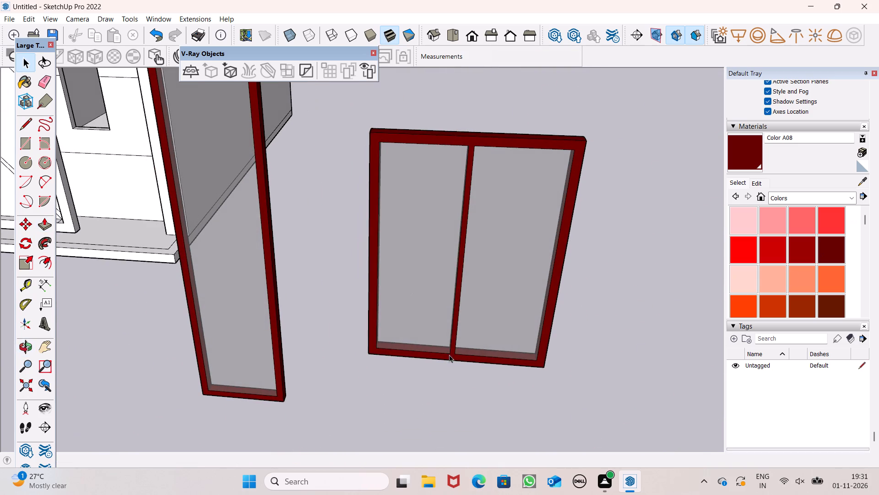
{"action": "middle_click_drag", "start_coordinate": [455, 355], "coordinate": [505, 306]}
{"action": "triple_click", "coordinate": [456, 291]}
{"action": "left_click", "coordinate": [456, 291]}
{"action": "right_click", "coordinate": [456, 292]}
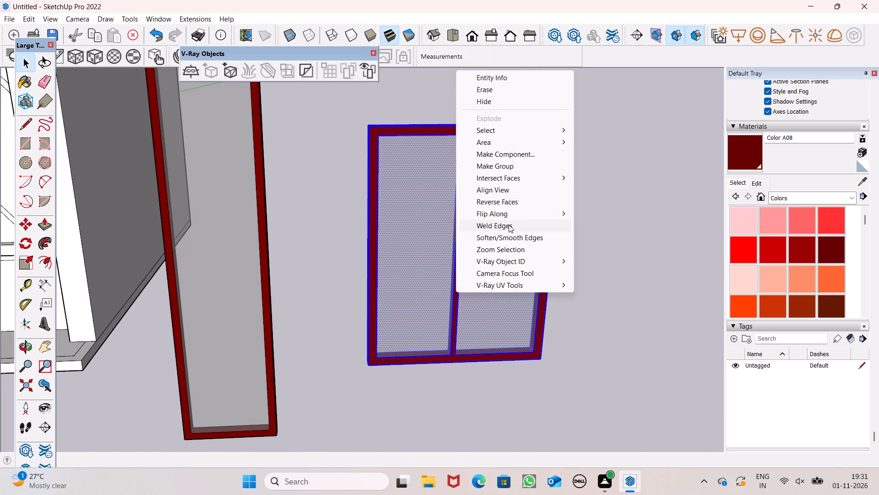
{"action": "left_click", "coordinate": [509, 167]}
{"action": "left_click", "coordinate": [603, 261]}
Check that the window and the tall panel each select as one object, and view all the panels beside the building.
{"action": "left_click", "coordinate": [347, 280]}
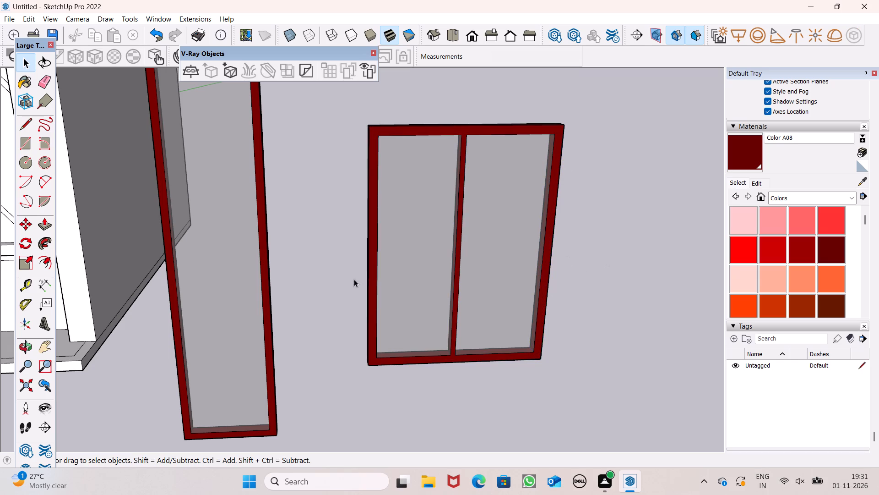
{"action": "left_click", "coordinate": [459, 260]}
{"action": "left_click", "coordinate": [219, 276]}
{"action": "scroll", "coordinate": [518, 266], "scroll_direction": "down", "scroll_amount": 5}
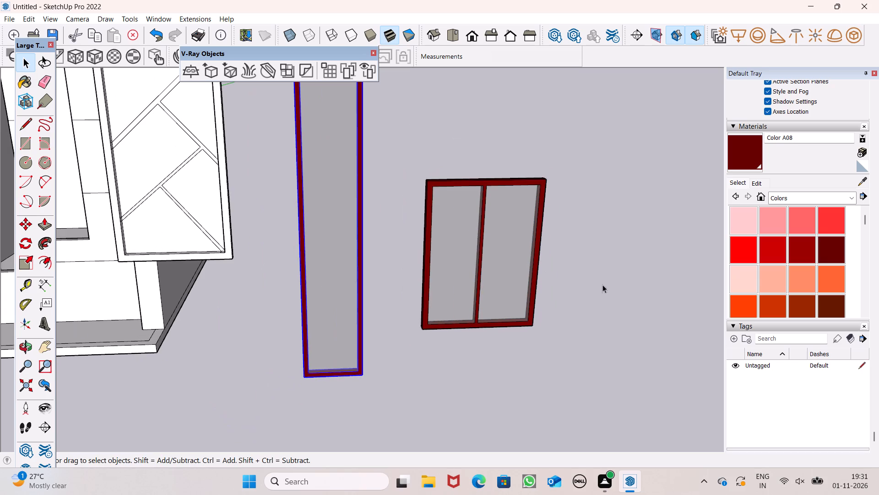
{"action": "left_click", "coordinate": [602, 285]}
{"action": "scroll", "coordinate": [565, 247], "scroll_direction": "down", "scroll_amount": 6}
{"action": "middle_click_drag", "start_coordinate": [563, 275], "coordinate": [536, 300]}
{"action": "scroll", "coordinate": [554, 273], "scroll_direction": "down", "scroll_amount": 2}
{"action": "middle_click_drag", "start_coordinate": [408, 313], "coordinate": [450, 290]}
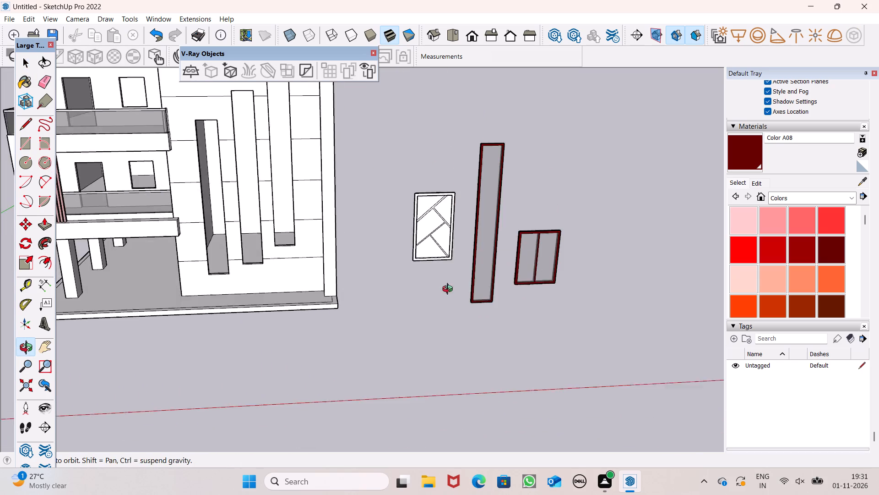
{"action": "middle_click_drag", "start_coordinate": [450, 290], "coordinate": [450, 297]}
{"action": "middle_click_drag", "start_coordinate": [450, 297], "coordinate": [418, 297]}
{"action": "scroll", "coordinate": [412, 275], "scroll_direction": "down", "scroll_amount": 3}
{"action": "middle_click_drag", "start_coordinate": [456, 298], "coordinate": [435, 338]}
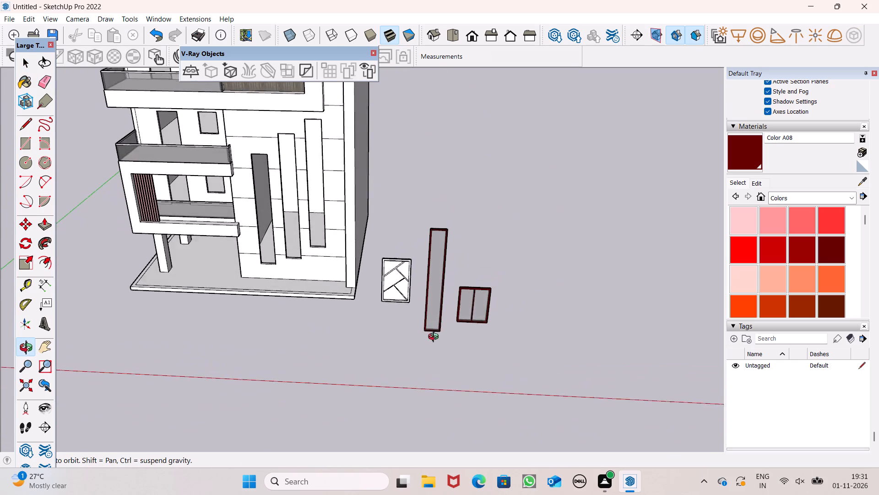
Move the tall dark-red-framed glass panel from beside the building to the first tall opening, nearest the balconies.
{"action": "middle_click_drag", "start_coordinate": [435, 338], "coordinate": [442, 354]}
{"action": "left_click", "coordinate": [441, 316]}
{"action": "key", "text": "m"}
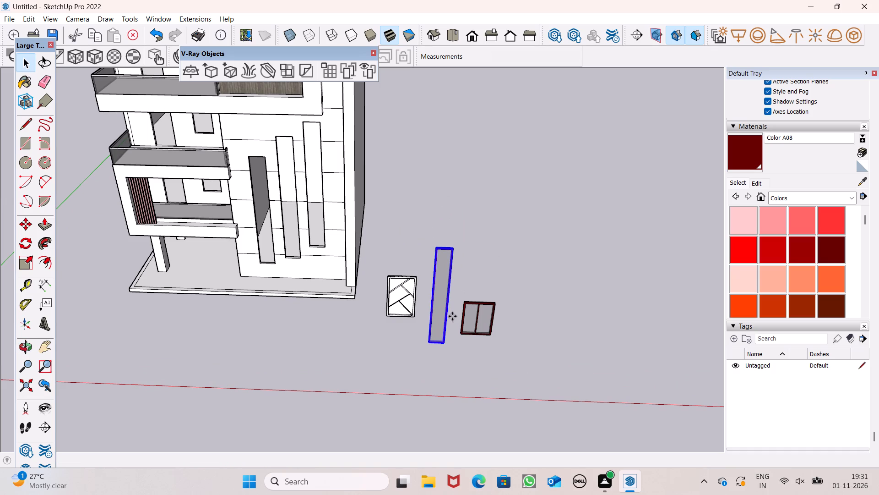
{"action": "key", "text": "Return"}
{"action": "scroll", "coordinate": [480, 304], "scroll_direction": "down", "scroll_amount": 2}
{"action": "middle_click_drag", "start_coordinate": [463, 342], "coordinate": [490, 291]}
{"action": "scroll", "coordinate": [490, 291], "scroll_direction": "up", "scroll_amount": 1}
{"action": "scroll", "coordinate": [474, 313], "scroll_direction": "down", "scroll_amount": 4}
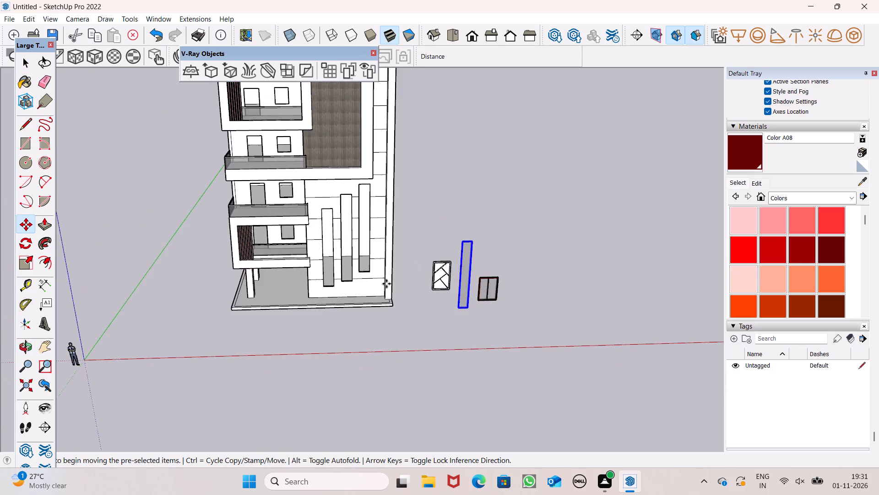
{"action": "scroll", "coordinate": [330, 248], "scroll_direction": "up", "scroll_amount": 4}
{"action": "left_click_drag", "start_coordinate": [574, 358], "coordinate": [529, 357]}
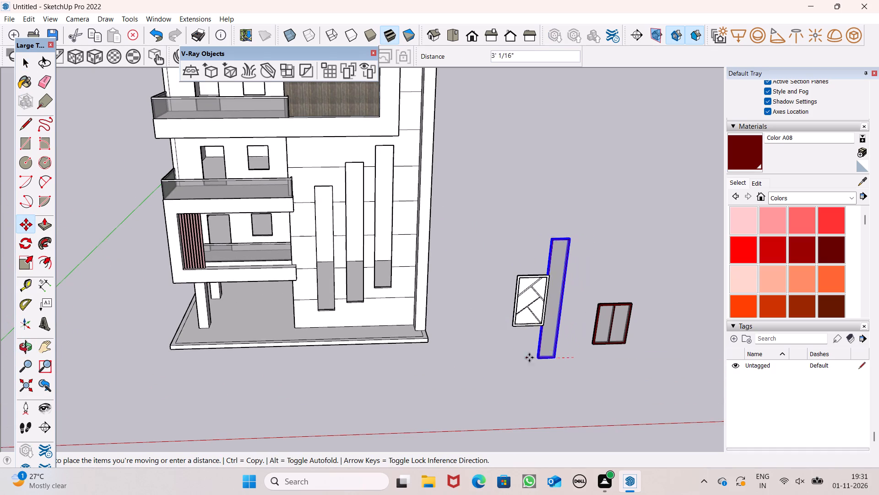
{"action": "left_click_drag", "start_coordinate": [529, 357], "coordinate": [333, 312]}
Move the panel up so its lower corner lines up with the lower corner of that opening.
{"action": "scroll", "coordinate": [309, 288], "scroll_direction": "up", "scroll_amount": 7}
{"action": "middle_click_drag", "start_coordinate": [400, 349], "coordinate": [399, 391]}
{"action": "scroll", "coordinate": [403, 382], "scroll_direction": "down", "scroll_amount": 1}
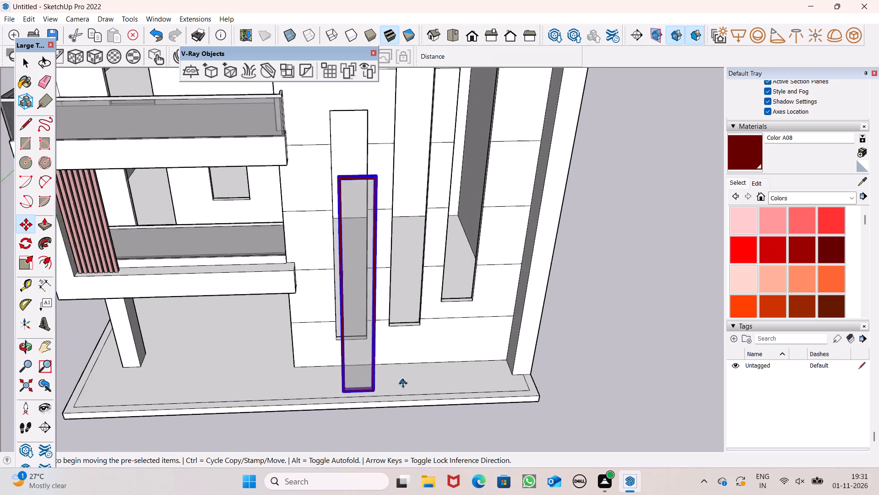
{"action": "scroll", "coordinate": [403, 383], "scroll_direction": "down", "scroll_amount": 2}
{"action": "scroll", "coordinate": [327, 269], "scroll_direction": "up", "scroll_amount": 5}
{"action": "scroll", "coordinate": [358, 256], "scroll_direction": "down", "scroll_amount": 5}
{"action": "scroll", "coordinate": [362, 351], "scroll_direction": "up", "scroll_amount": 6}
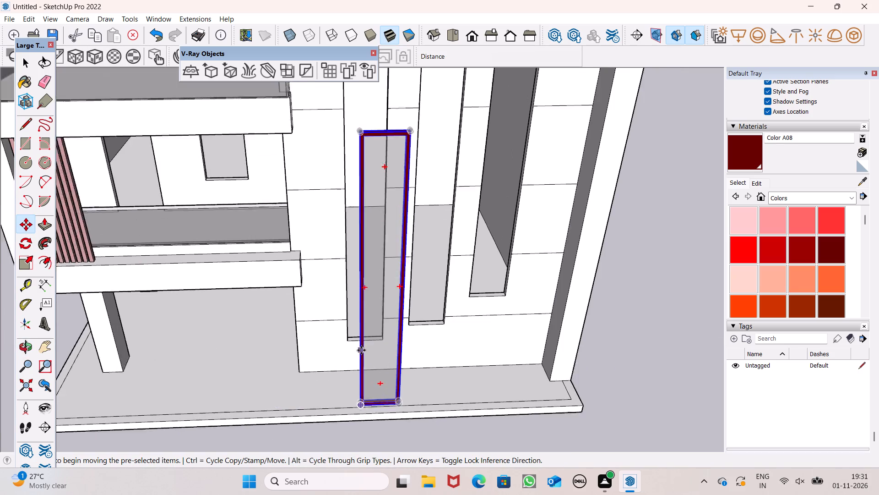
{"action": "left_click_drag", "start_coordinate": [405, 413], "coordinate": [384, 337]}
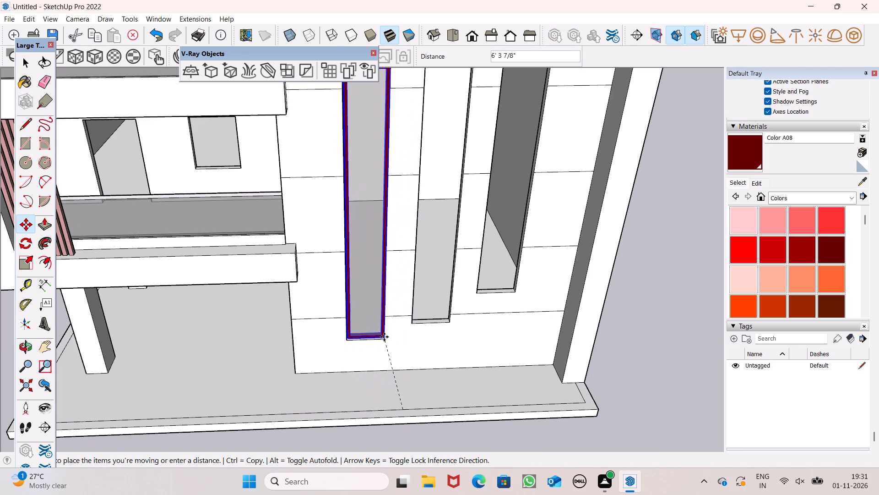
{"action": "left_click_drag", "start_coordinate": [384, 337], "coordinate": [384, 340]}
Realign the panel in depth by moving its lower outer corner onto the opening's lower corner farthest from the balconies.
{"action": "scroll", "coordinate": [354, 331], "scroll_direction": "up", "scroll_amount": 7}
{"action": "middle_click_drag", "start_coordinate": [406, 387], "coordinate": [402, 348]}
{"action": "scroll", "coordinate": [402, 352], "scroll_direction": "up", "scroll_amount": 1}
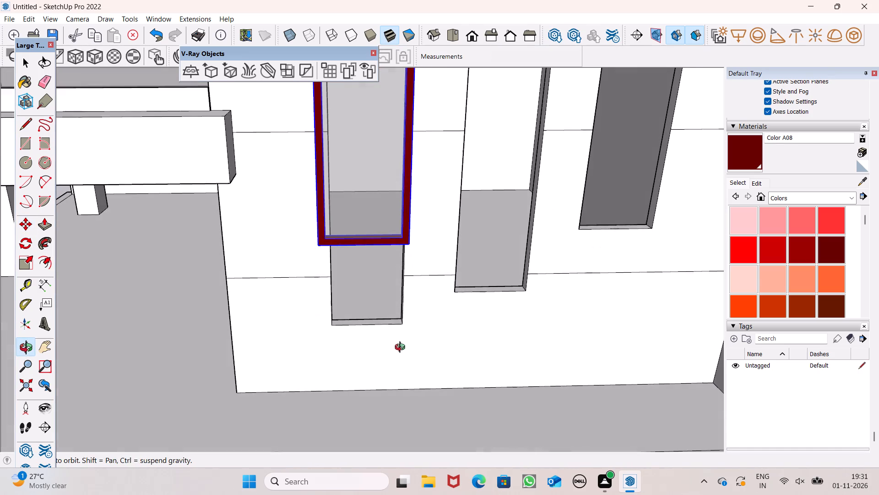
{"action": "middle_click_drag", "start_coordinate": [390, 362], "coordinate": [353, 414]}
{"action": "left_click_drag", "start_coordinate": [327, 367], "coordinate": [347, 337]}
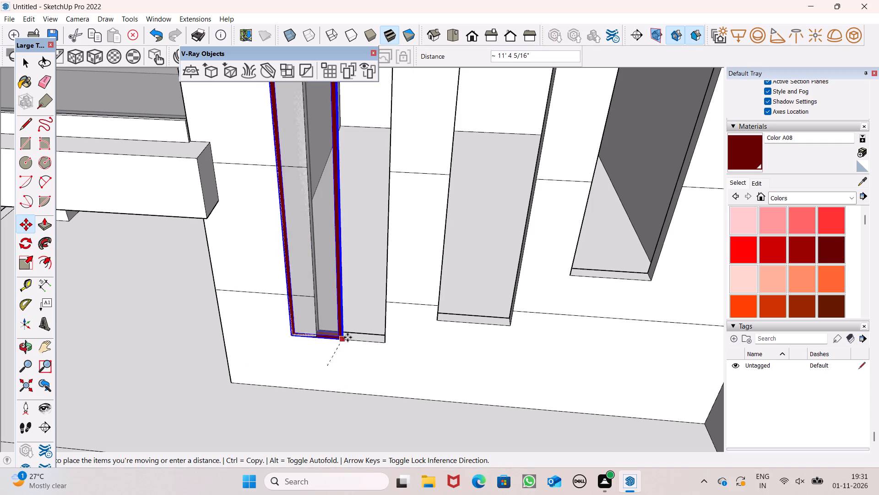
{"action": "left_click_drag", "start_coordinate": [347, 337], "coordinate": [398, 230]}
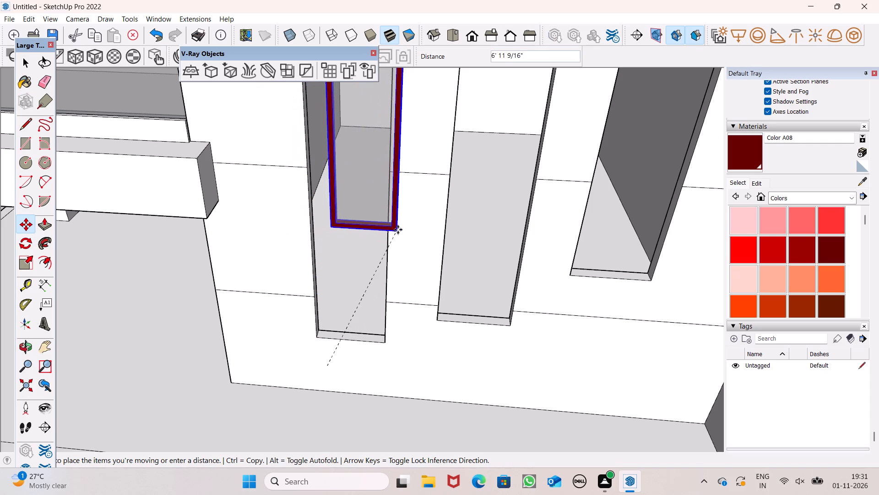
{"action": "left_click_drag", "start_coordinate": [398, 230], "coordinate": [376, 228]}
{"action": "middle_click_drag", "start_coordinate": [383, 332], "coordinate": [388, 324]}
{"action": "scroll", "coordinate": [420, 305], "scroll_direction": "up", "scroll_amount": 1}
{"action": "left_click_drag", "start_coordinate": [374, 205], "coordinate": [385, 335]}
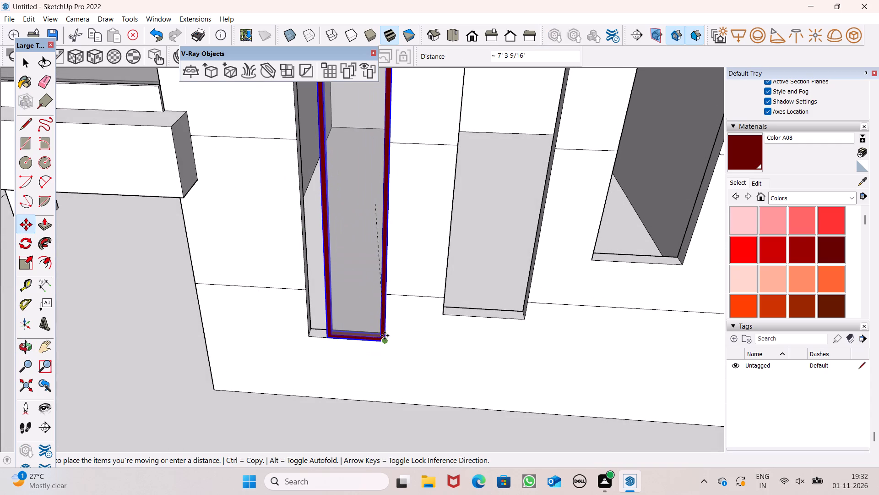
{"action": "left_click_drag", "start_coordinate": [385, 335], "coordinate": [384, 335]}
Scale the panel's height upward from its top centre grip until it reaches the opening's top edge.
{"action": "scroll", "coordinate": [397, 392], "scroll_direction": "down", "scroll_amount": 6}
{"action": "middle_click_drag", "start_coordinate": [398, 396], "coordinate": [474, 379]}
{"action": "scroll", "coordinate": [385, 392], "scroll_direction": "down", "scroll_amount": 6}
{"action": "middle_click_drag", "start_coordinate": [392, 368], "coordinate": [391, 437]}
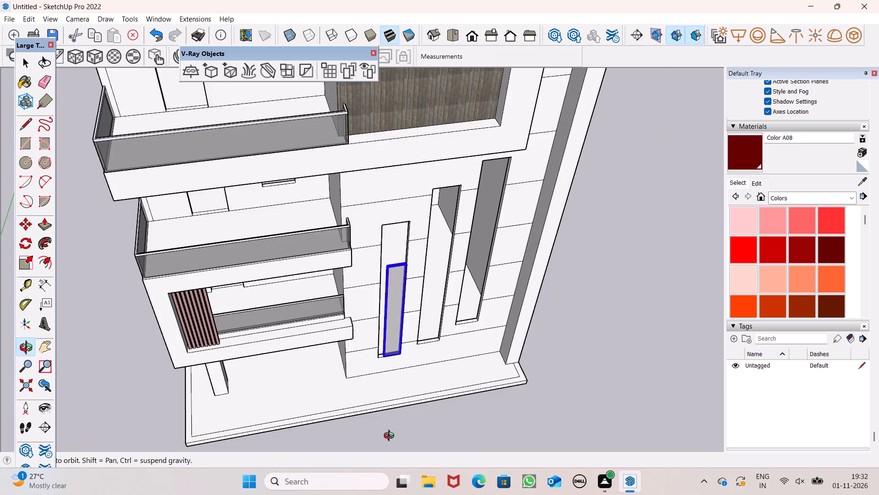
{"action": "middle_click_drag", "start_coordinate": [391, 437], "coordinate": [391, 423]}
{"action": "scroll", "coordinate": [391, 435], "scroll_direction": "up", "scroll_amount": 1}
{"action": "scroll", "coordinate": [381, 249], "scroll_direction": "up", "scroll_amount": 8}
{"action": "scroll", "coordinate": [378, 229], "scroll_direction": "down", "scroll_amount": 6}
{"action": "middle_click_drag", "start_coordinate": [416, 307], "coordinate": [444, 358]}
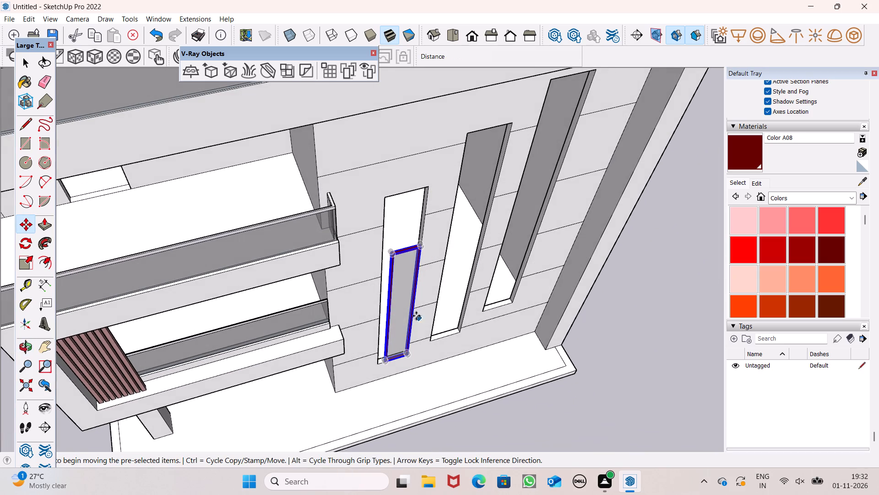
{"action": "left_click", "coordinate": [27, 265]}
{"action": "middle_click_drag", "start_coordinate": [289, 301], "coordinate": [312, 330]}
{"action": "scroll", "coordinate": [461, 220], "scroll_direction": "up", "scroll_amount": 1}
{"action": "scroll", "coordinate": [368, 182], "scroll_direction": "up", "scroll_amount": 7}
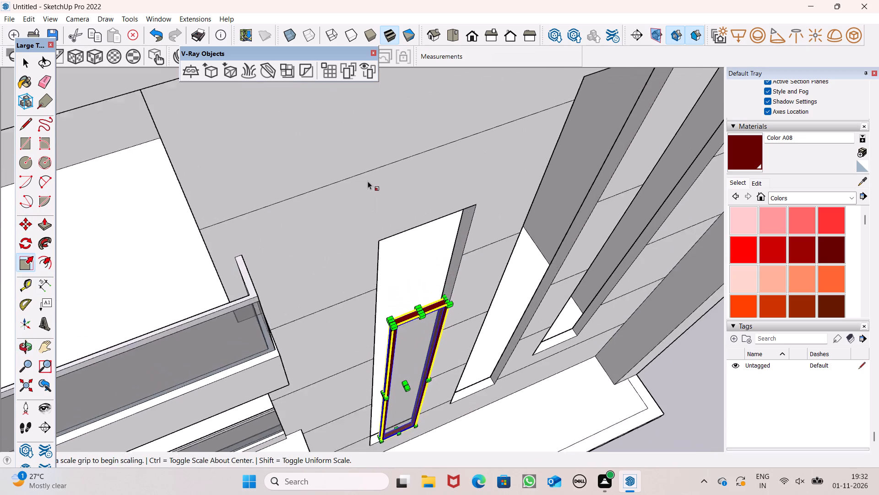
{"action": "scroll", "coordinate": [368, 181], "scroll_direction": "up", "scroll_amount": 4}
{"action": "scroll", "coordinate": [428, 343], "scroll_direction": "up", "scroll_amount": 1}
{"action": "scroll", "coordinate": [433, 358], "scroll_direction": "down", "scroll_amount": 2}
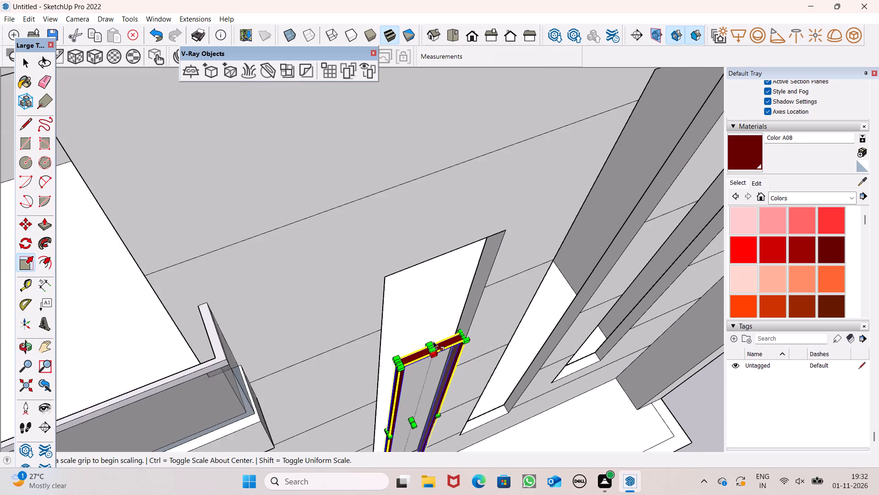
{"action": "scroll", "coordinate": [440, 310], "scroll_direction": "up", "scroll_amount": 4}
{"action": "scroll", "coordinate": [437, 320], "scroll_direction": "down", "scroll_amount": 3}
{"action": "left_click_drag", "start_coordinate": [429, 369], "coordinate": [432, 363]}
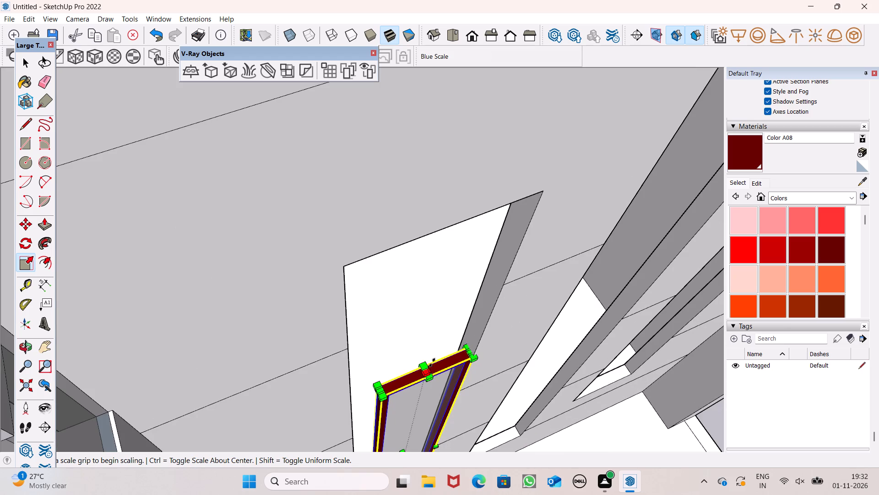
{"action": "left_click_drag", "start_coordinate": [432, 363], "coordinate": [407, 241]}
{"action": "scroll", "coordinate": [376, 203], "scroll_direction": "down", "scroll_amount": 4}
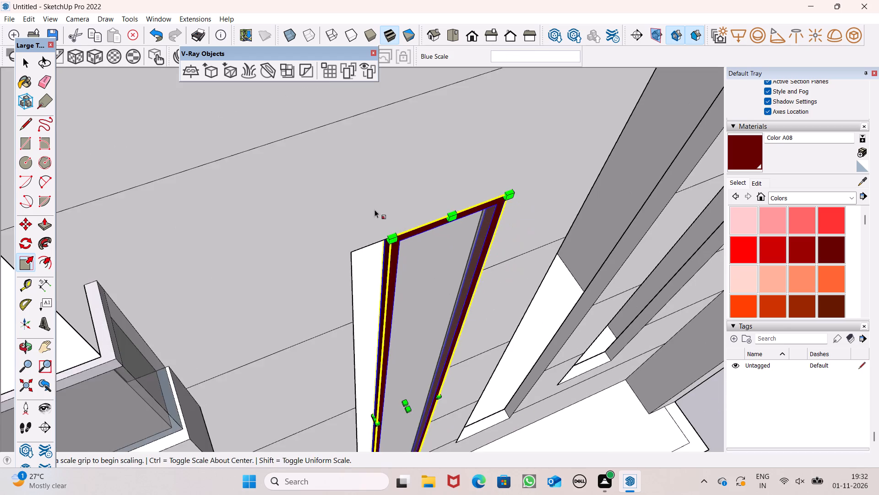
Scale the panel's width toward the balconies to reach the opening's side edge.
{"action": "middle_click_drag", "start_coordinate": [356, 343], "coordinate": [373, 283]}
{"action": "scroll", "coordinate": [353, 249], "scroll_direction": "down", "scroll_amount": 7}
{"action": "middle_click_drag", "start_coordinate": [344, 385], "coordinate": [359, 416]}
{"action": "scroll", "coordinate": [367, 399], "scroll_direction": "up", "scroll_amount": 8}
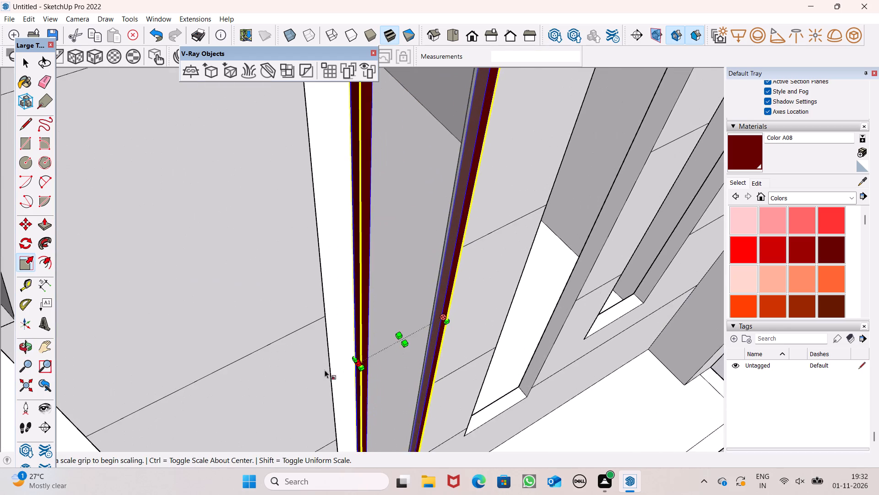
{"action": "scroll", "coordinate": [347, 371], "scroll_direction": "up", "scroll_amount": 6}
{"action": "scroll", "coordinate": [368, 366], "scroll_direction": "down", "scroll_amount": 5}
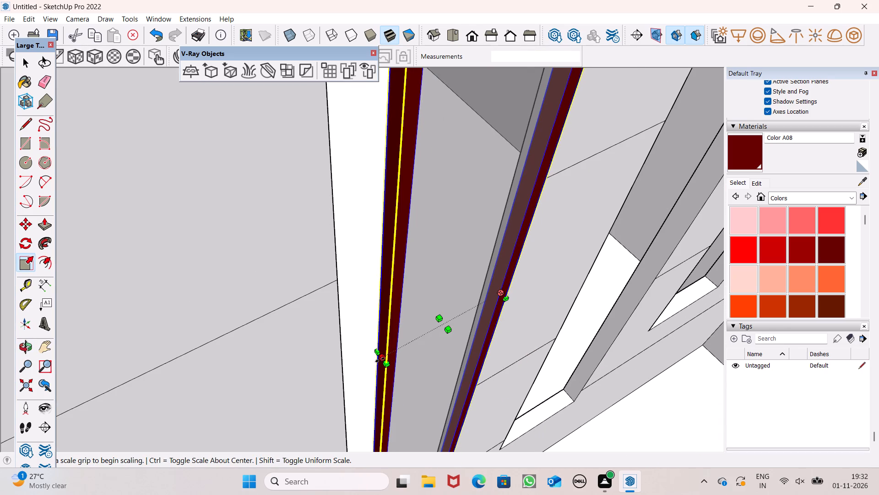
{"action": "left_click_drag", "start_coordinate": [380, 359], "coordinate": [338, 366]}
{"action": "scroll", "coordinate": [295, 344], "scroll_direction": "down", "scroll_amount": 4}
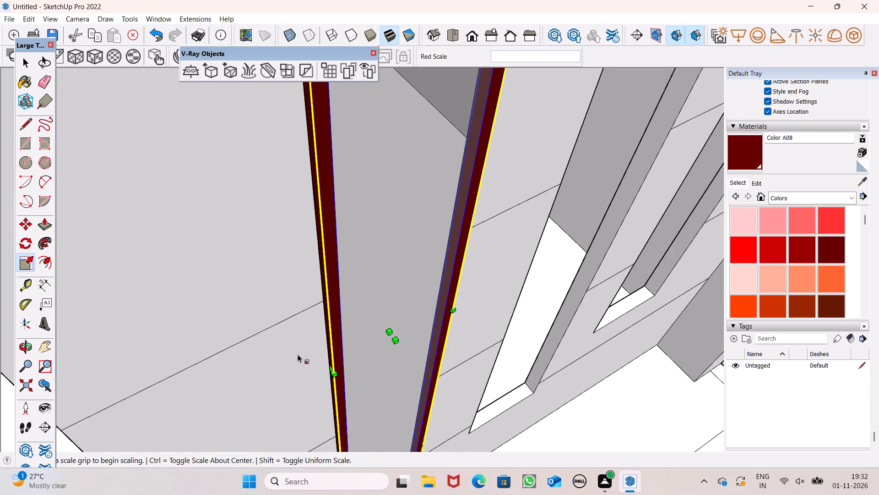
Widen the panel slightly more on the balcony side, by a red-axis scale factor of about 1.05.
{"action": "middle_click_drag", "start_coordinate": [337, 383], "coordinate": [224, 365]}
{"action": "middle_click_drag", "start_coordinate": [226, 363], "coordinate": [299, 371]}
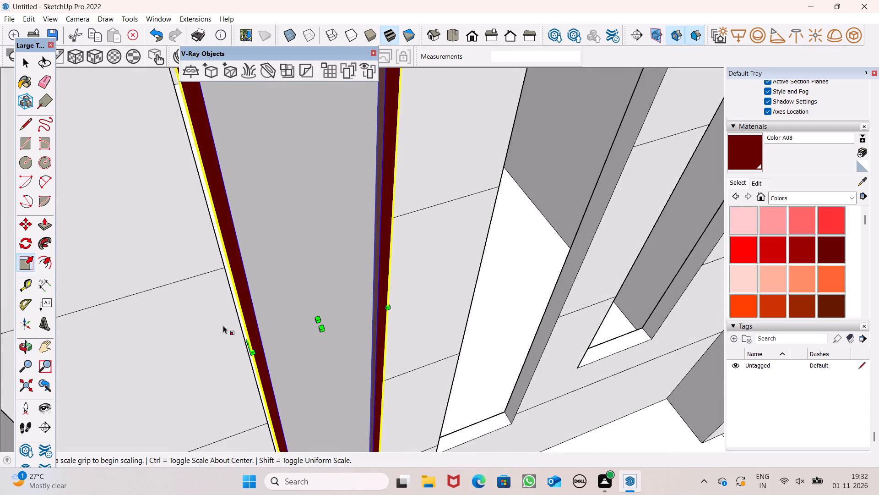
{"action": "scroll", "coordinate": [223, 330], "scroll_direction": "up", "scroll_amount": 8}
{"action": "left_click_drag", "start_coordinate": [272, 355], "coordinate": [258, 356]}
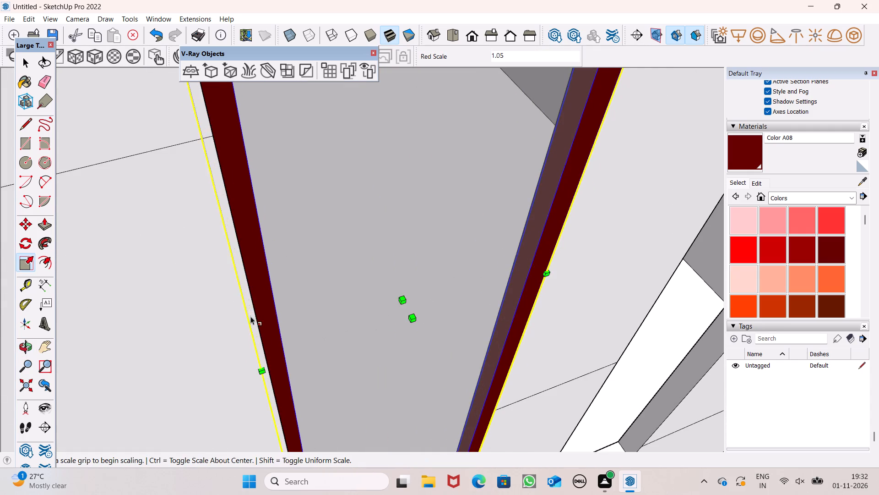
{"action": "scroll", "coordinate": [250, 282], "scroll_direction": "down", "scroll_amount": 13}
{"action": "scroll", "coordinate": [250, 317], "scroll_direction": "up", "scroll_amount": 4}
{"action": "middle_click_drag", "start_coordinate": [278, 343], "coordinate": [273, 371]}
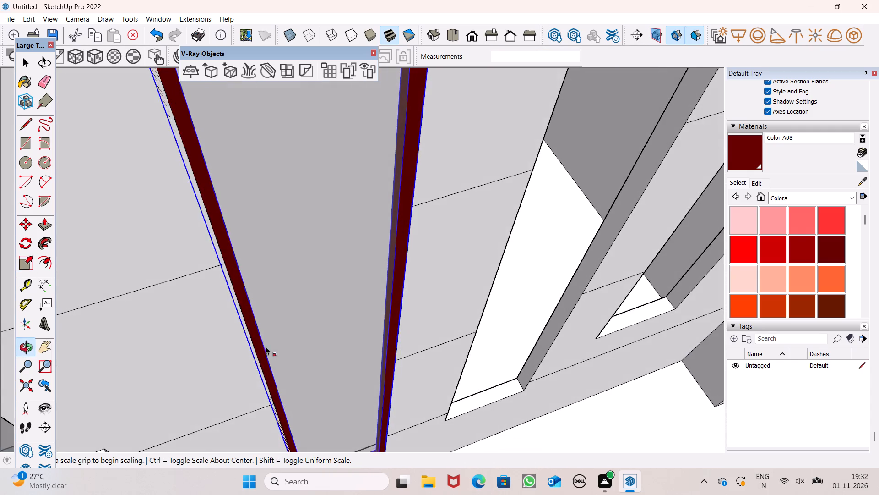
{"action": "scroll", "coordinate": [261, 341], "scroll_direction": "up", "scroll_amount": 5}
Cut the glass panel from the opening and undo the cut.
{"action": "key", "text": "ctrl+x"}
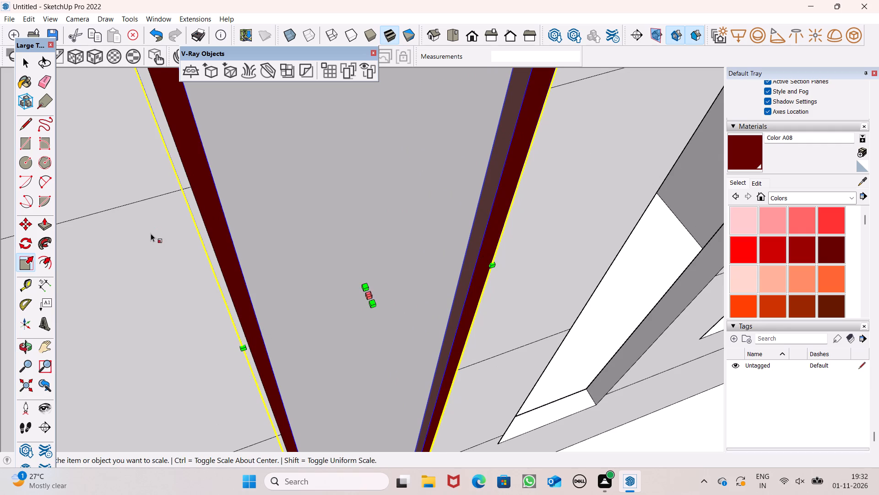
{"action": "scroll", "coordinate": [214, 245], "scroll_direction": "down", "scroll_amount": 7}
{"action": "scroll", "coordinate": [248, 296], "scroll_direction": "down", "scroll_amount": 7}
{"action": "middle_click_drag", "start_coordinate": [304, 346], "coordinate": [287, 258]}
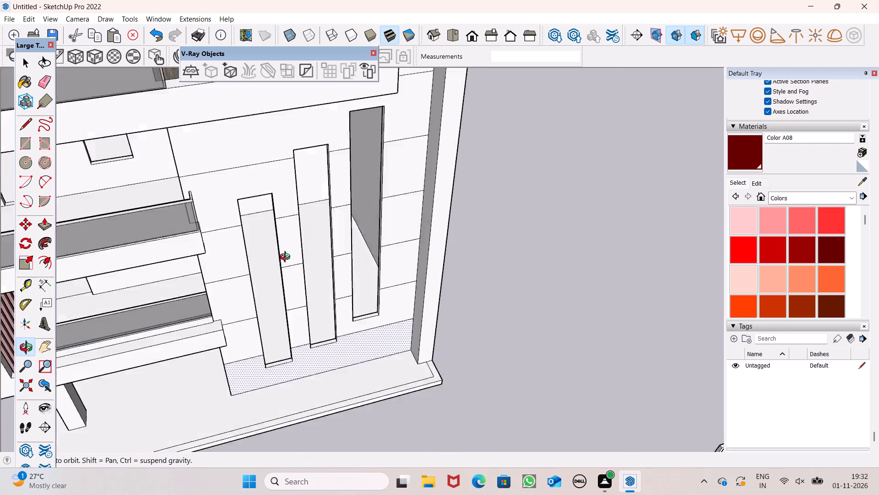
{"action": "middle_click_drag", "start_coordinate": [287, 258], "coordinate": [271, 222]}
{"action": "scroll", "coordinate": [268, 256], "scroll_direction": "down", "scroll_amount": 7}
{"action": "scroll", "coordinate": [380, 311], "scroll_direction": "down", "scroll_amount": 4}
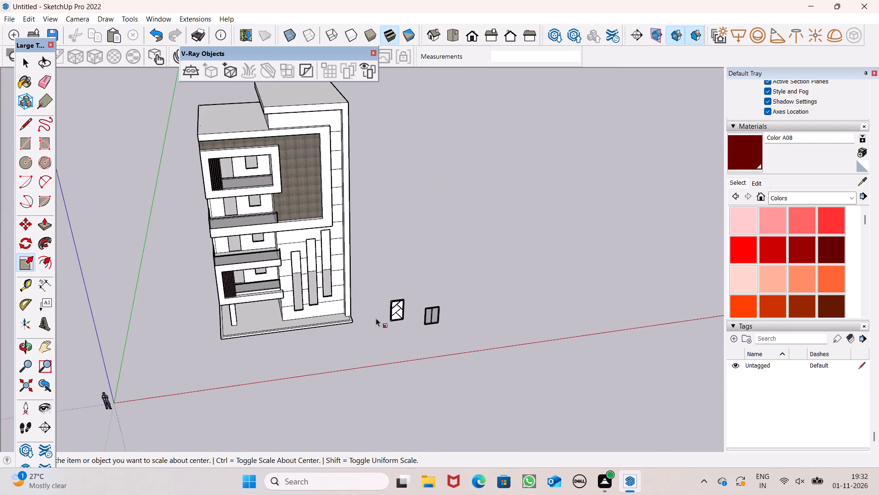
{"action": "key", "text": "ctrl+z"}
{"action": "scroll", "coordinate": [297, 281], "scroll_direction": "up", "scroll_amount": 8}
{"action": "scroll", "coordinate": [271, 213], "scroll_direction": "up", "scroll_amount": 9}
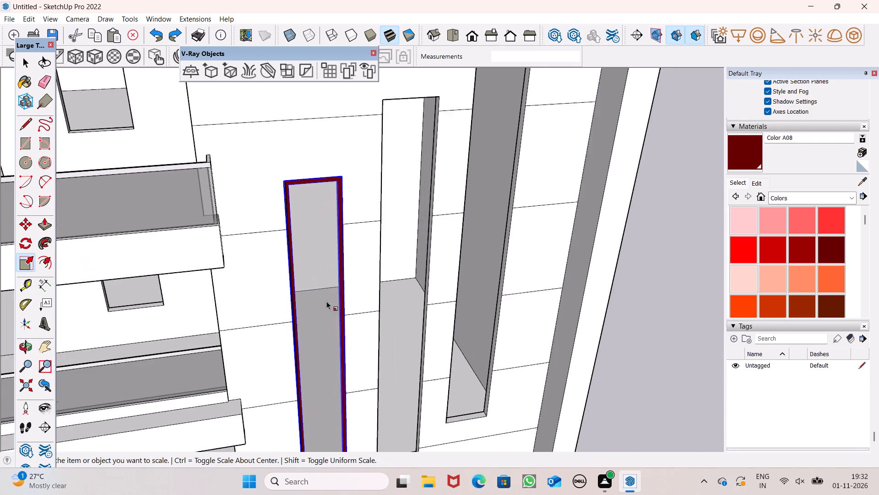
Reselect the panel and try to scale it in width and depth from its side edge grip.
{"action": "middle_click_drag", "start_coordinate": [317, 377], "coordinate": [268, 437]}
{"action": "key", "text": "space"}
{"action": "left_click", "coordinate": [284, 358]}
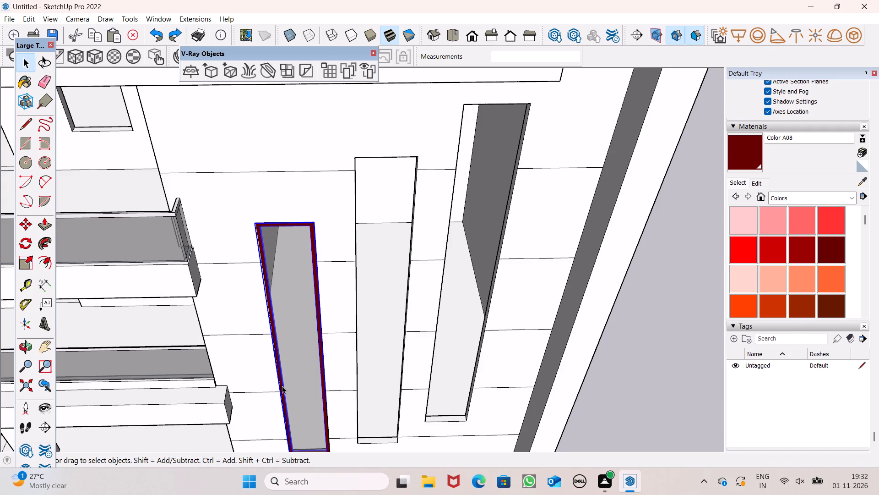
{"action": "middle_click_drag", "start_coordinate": [300, 421], "coordinate": [409, 426]}
{"action": "scroll", "coordinate": [409, 429], "scroll_direction": "up", "scroll_amount": 1}
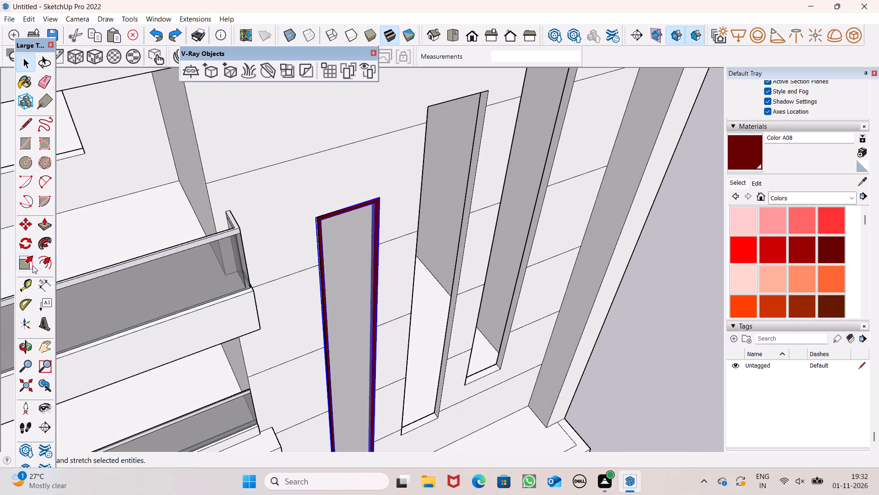
{"action": "left_click", "coordinate": [33, 264]}
{"action": "scroll", "coordinate": [357, 388], "scroll_direction": "up", "scroll_amount": 7}
{"action": "middle_click_drag", "start_coordinate": [359, 396], "coordinate": [249, 396]}
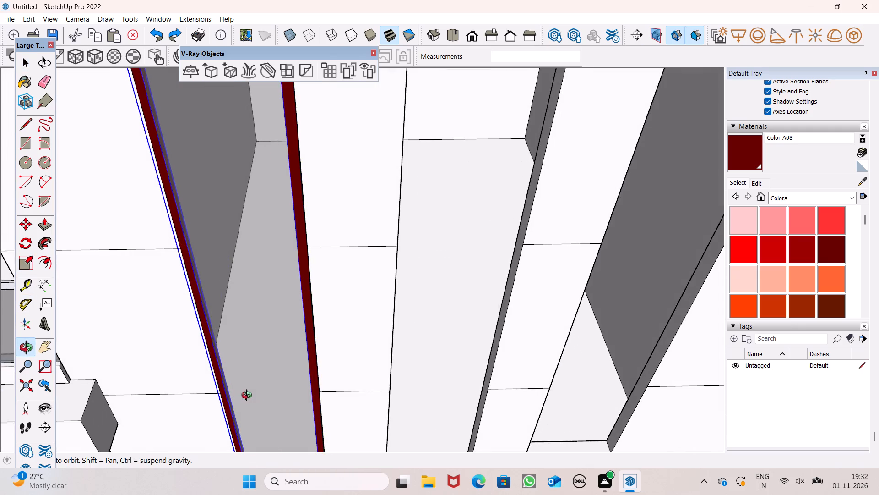
{"action": "middle_click_drag", "start_coordinate": [249, 396], "coordinate": [259, 401]}
{"action": "scroll", "coordinate": [221, 391], "scroll_direction": "up", "scroll_amount": 6}
{"action": "scroll", "coordinate": [201, 319], "scroll_direction": "up", "scroll_amount": 5}
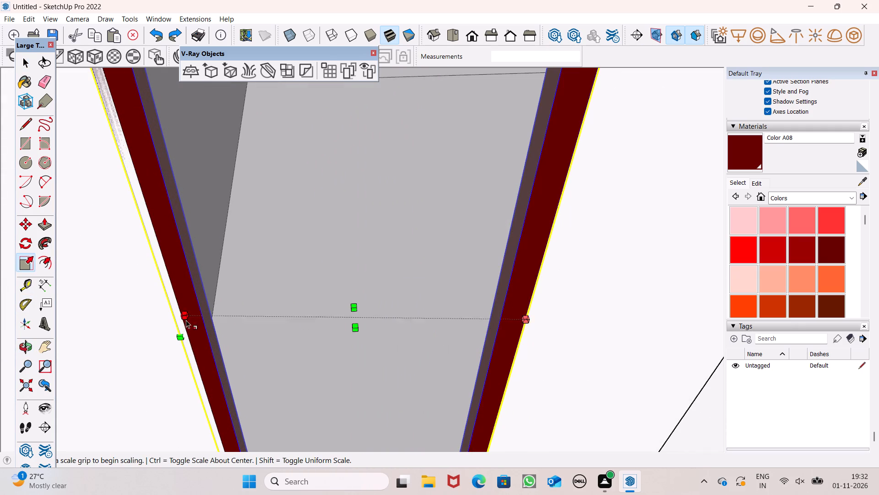
{"action": "left_click_drag", "start_coordinate": [186, 318], "coordinate": [212, 315]}
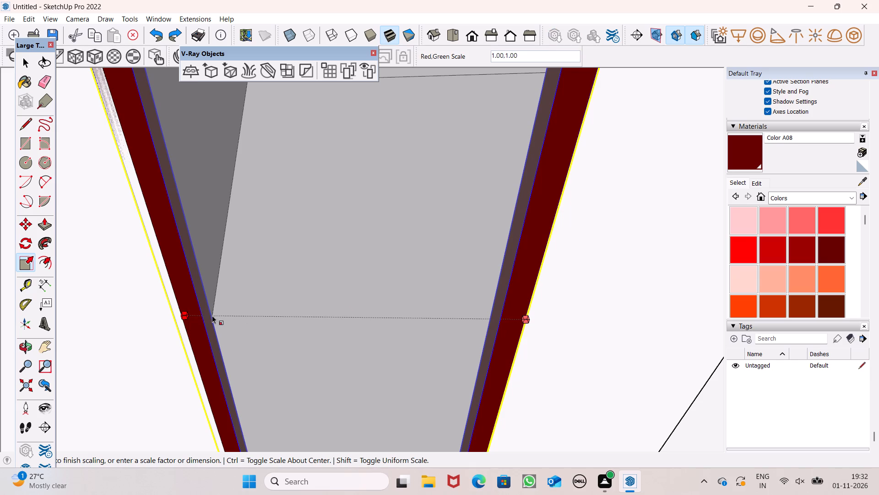
{"action": "left_click_drag", "start_coordinate": [212, 315], "coordinate": [209, 316]}
Deselect the panel and examine how its frame fits the opening's edges from several angles.
{"action": "scroll", "coordinate": [221, 321], "scroll_direction": "down", "scroll_amount": 4}
{"action": "middle_click_drag", "start_coordinate": [214, 339], "coordinate": [312, 282]}
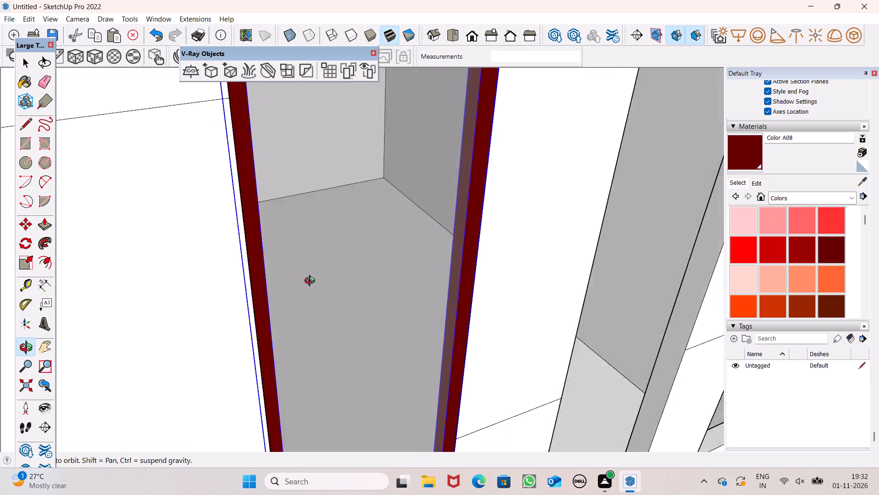
{"action": "middle_click_drag", "start_coordinate": [312, 282], "coordinate": [313, 281]}
{"action": "scroll", "coordinate": [241, 295], "scroll_direction": "down", "scroll_amount": 5}
{"action": "scroll", "coordinate": [273, 316], "scroll_direction": "down", "scroll_amount": 4}
{"action": "middle_click_drag", "start_coordinate": [276, 309], "coordinate": [233, 330]}
{"action": "key", "text": "space"}
{"action": "scroll", "coordinate": [231, 330], "scroll_direction": "down", "scroll_amount": 6}
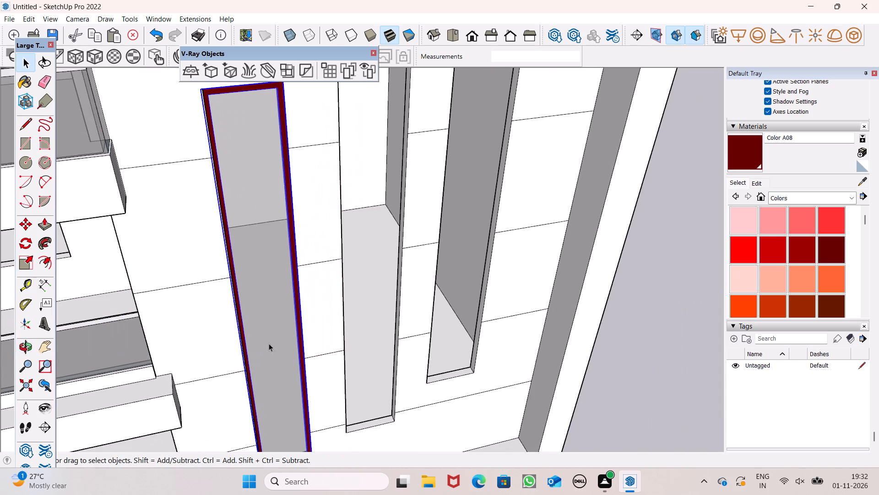
{"action": "middle_click_drag", "start_coordinate": [297, 343], "coordinate": [290, 382]}
{"action": "scroll", "coordinate": [213, 311], "scroll_direction": "down", "scroll_amount": 8}
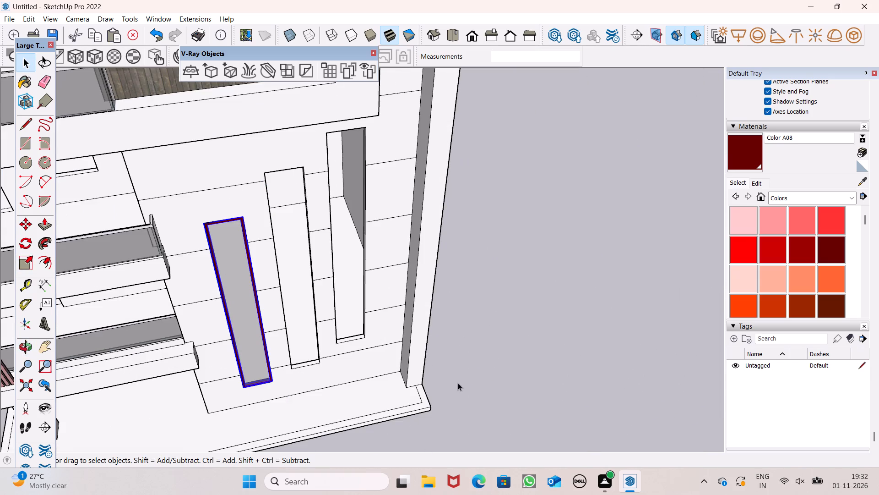
{"action": "left_click", "coordinate": [472, 364]}
{"action": "middle_click_drag", "start_coordinate": [383, 390], "coordinate": [318, 361]}
{"action": "scroll", "coordinate": [230, 329], "scroll_direction": "up", "scroll_amount": 3}
{"action": "scroll", "coordinate": [251, 297], "scroll_direction": "up", "scroll_amount": 4}
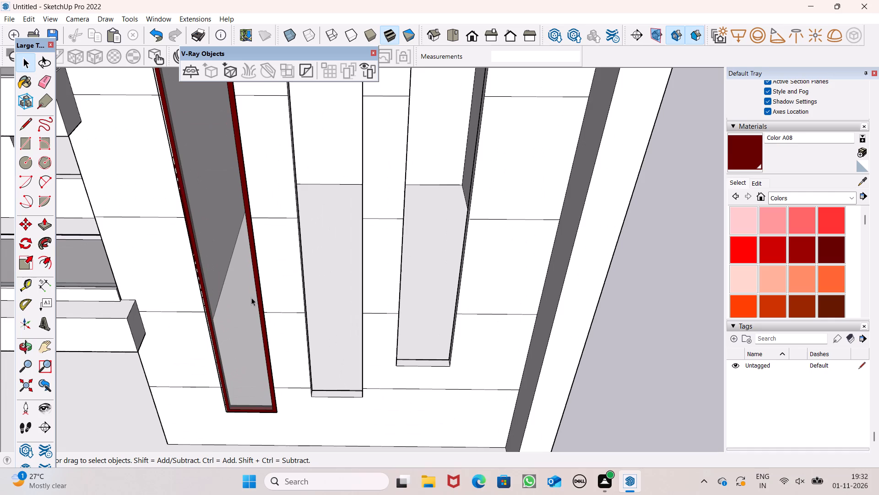
Copy the tall dark-red-framed glass panel about 5' 5" across into the middle opening, matching their lower corners.
{"action": "left_click", "coordinate": [243, 317]}
{"action": "scroll", "coordinate": [275, 371], "scroll_direction": "down", "scroll_amount": 5}
{"action": "key", "text": "m"}
{"action": "key", "text": "Return"}
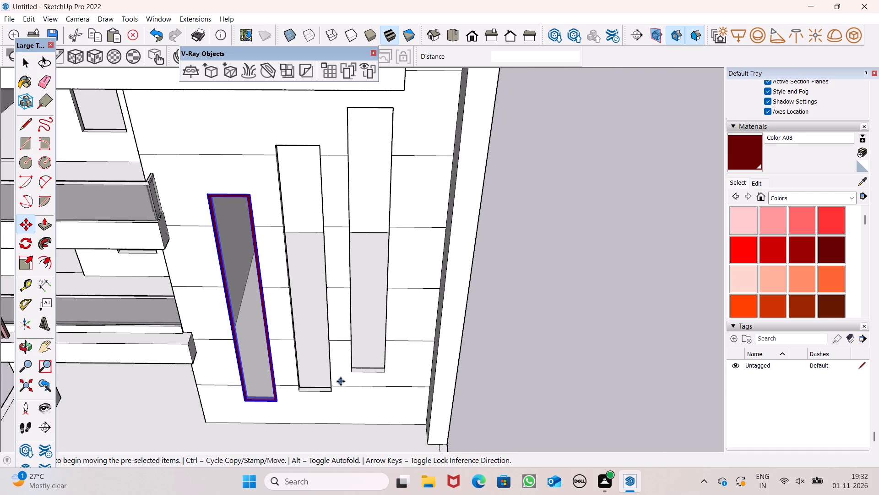
{"action": "scroll", "coordinate": [278, 398], "scroll_direction": "up", "scroll_amount": 4}
{"action": "left_click_drag", "start_coordinate": [277, 405], "coordinate": [292, 400]}
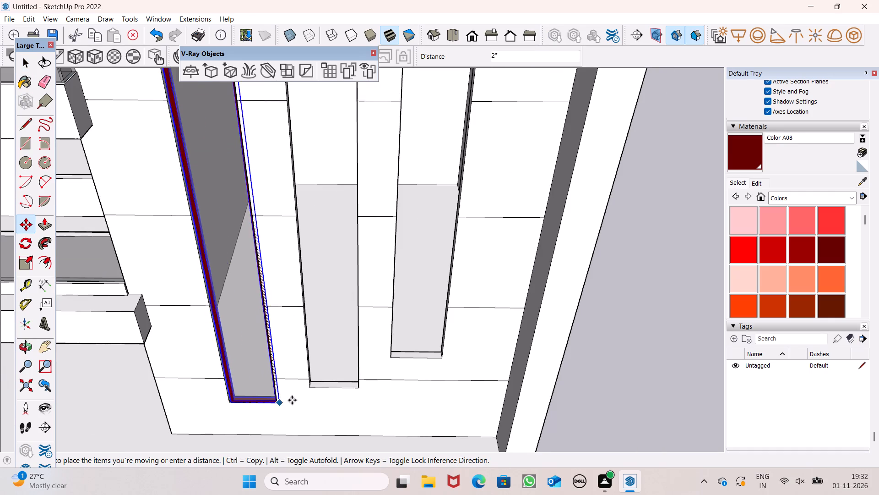
{"action": "left_click_drag", "start_coordinate": [292, 400], "coordinate": [358, 393]}
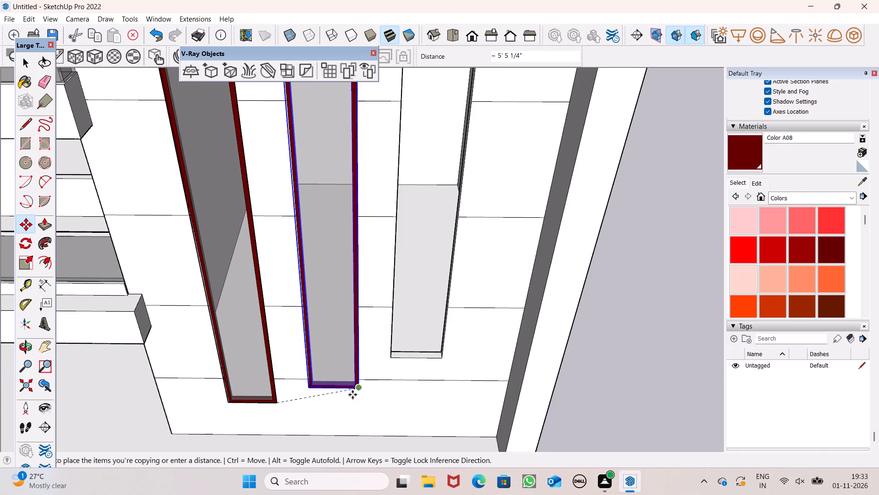
Stretch the copied panel up to the middle opening's top edge, by a blue-axis scale factor of about 1.11.
{"action": "scroll", "coordinate": [315, 415], "scroll_direction": "down", "scroll_amount": 7}
{"action": "middle_click_drag", "start_coordinate": [310, 402], "coordinate": [358, 412]}
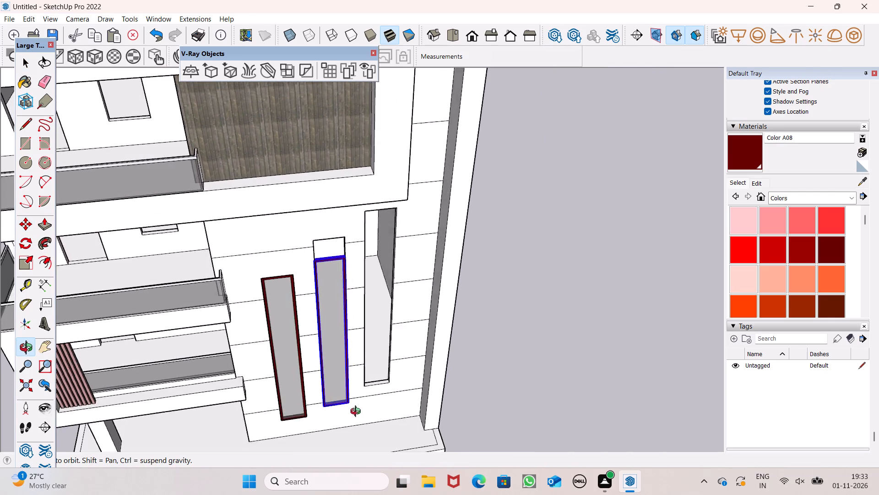
{"action": "middle_click_drag", "start_coordinate": [358, 412], "coordinate": [363, 390]}
{"action": "scroll", "coordinate": [342, 261], "scroll_direction": "up", "scroll_amount": 9}
{"action": "scroll", "coordinate": [324, 229], "scroll_direction": "down", "scroll_amount": 7}
{"action": "middle_click_drag", "start_coordinate": [320, 313], "coordinate": [303, 331]}
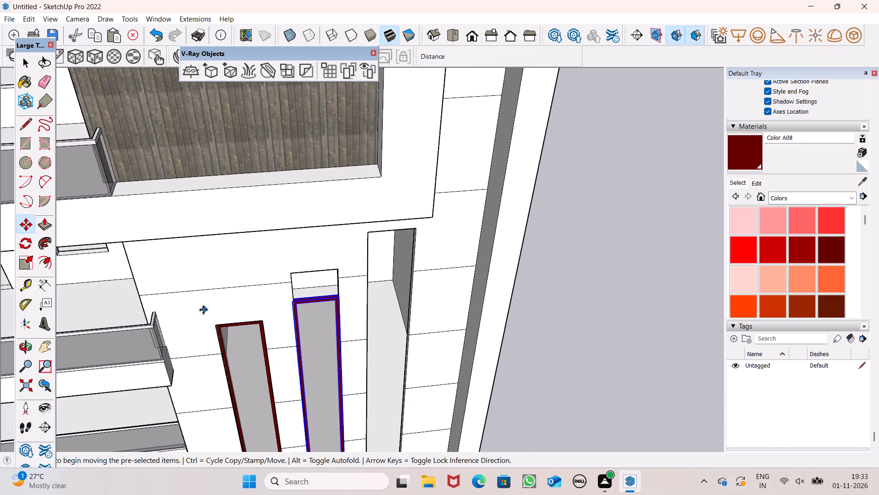
{"action": "key", "text": "space"}
{"action": "left_click", "coordinate": [25, 260]}
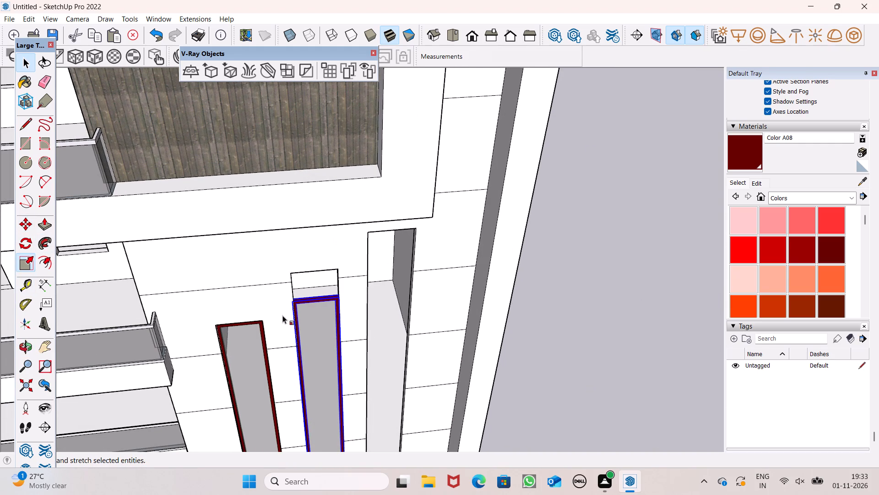
{"action": "middle_click_drag", "start_coordinate": [281, 308], "coordinate": [301, 340]}
{"action": "scroll", "coordinate": [298, 343], "scroll_direction": "up", "scroll_amount": 1}
{"action": "scroll", "coordinate": [354, 301], "scroll_direction": "up", "scroll_amount": 7}
{"action": "scroll", "coordinate": [286, 353], "scroll_direction": "down", "scroll_amount": 2}
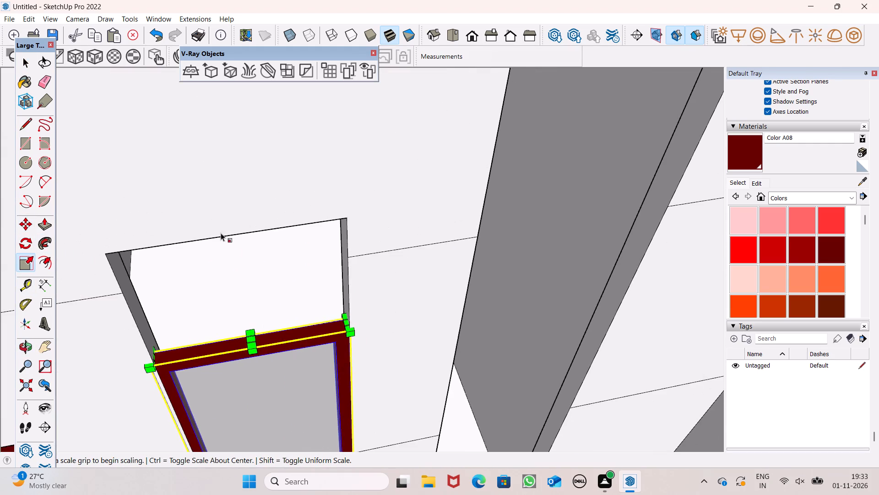
{"action": "scroll", "coordinate": [217, 217], "scroll_direction": "up", "scroll_amount": 2}
{"action": "left_click_drag", "start_coordinate": [258, 361], "coordinate": [259, 303]}
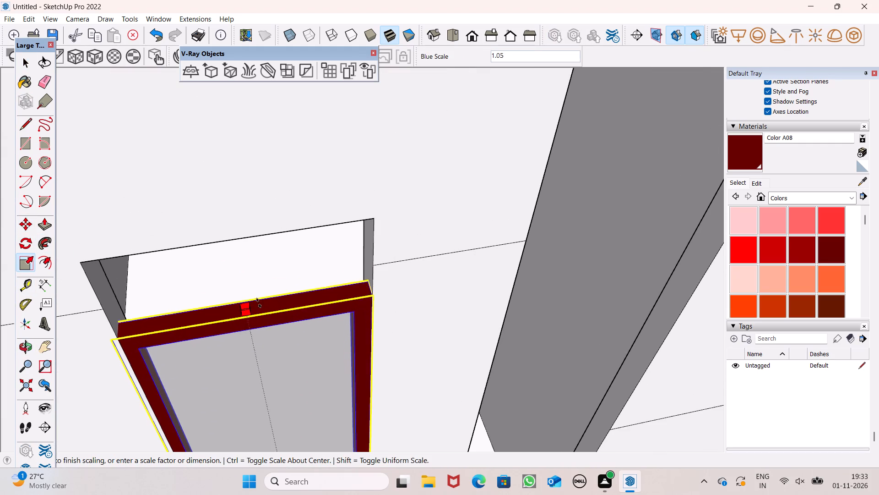
{"action": "left_click_drag", "start_coordinate": [259, 303], "coordinate": [255, 238]}
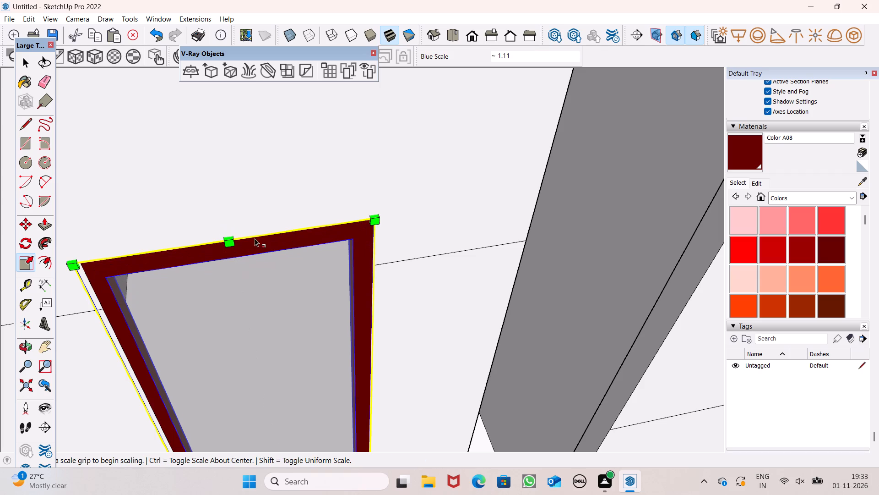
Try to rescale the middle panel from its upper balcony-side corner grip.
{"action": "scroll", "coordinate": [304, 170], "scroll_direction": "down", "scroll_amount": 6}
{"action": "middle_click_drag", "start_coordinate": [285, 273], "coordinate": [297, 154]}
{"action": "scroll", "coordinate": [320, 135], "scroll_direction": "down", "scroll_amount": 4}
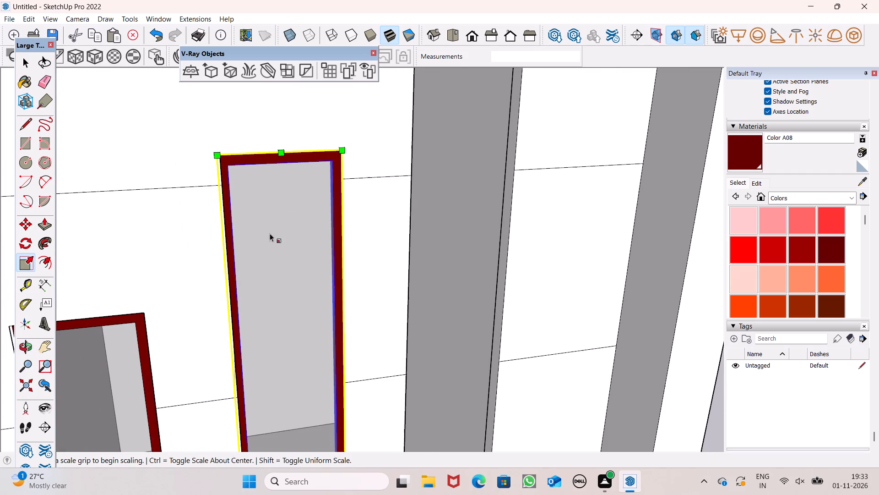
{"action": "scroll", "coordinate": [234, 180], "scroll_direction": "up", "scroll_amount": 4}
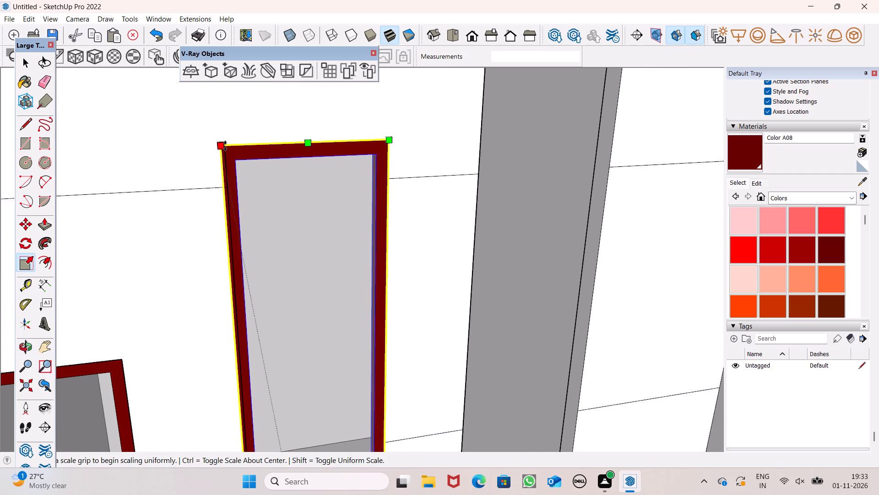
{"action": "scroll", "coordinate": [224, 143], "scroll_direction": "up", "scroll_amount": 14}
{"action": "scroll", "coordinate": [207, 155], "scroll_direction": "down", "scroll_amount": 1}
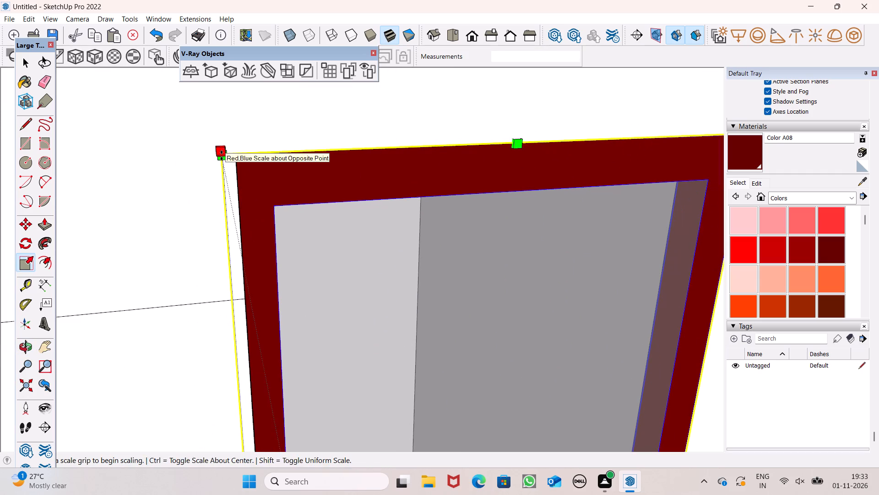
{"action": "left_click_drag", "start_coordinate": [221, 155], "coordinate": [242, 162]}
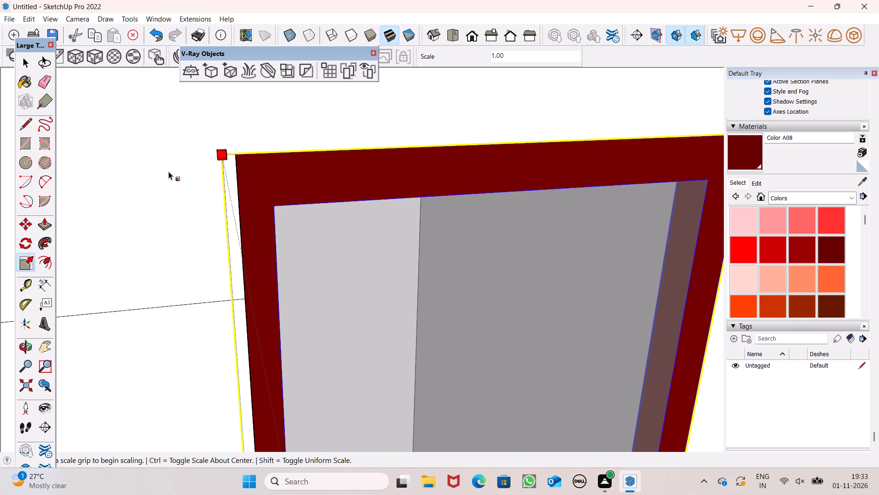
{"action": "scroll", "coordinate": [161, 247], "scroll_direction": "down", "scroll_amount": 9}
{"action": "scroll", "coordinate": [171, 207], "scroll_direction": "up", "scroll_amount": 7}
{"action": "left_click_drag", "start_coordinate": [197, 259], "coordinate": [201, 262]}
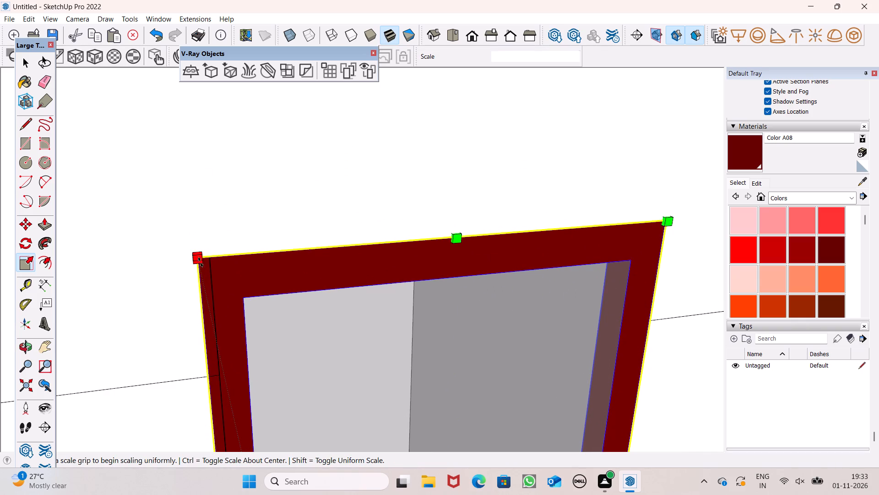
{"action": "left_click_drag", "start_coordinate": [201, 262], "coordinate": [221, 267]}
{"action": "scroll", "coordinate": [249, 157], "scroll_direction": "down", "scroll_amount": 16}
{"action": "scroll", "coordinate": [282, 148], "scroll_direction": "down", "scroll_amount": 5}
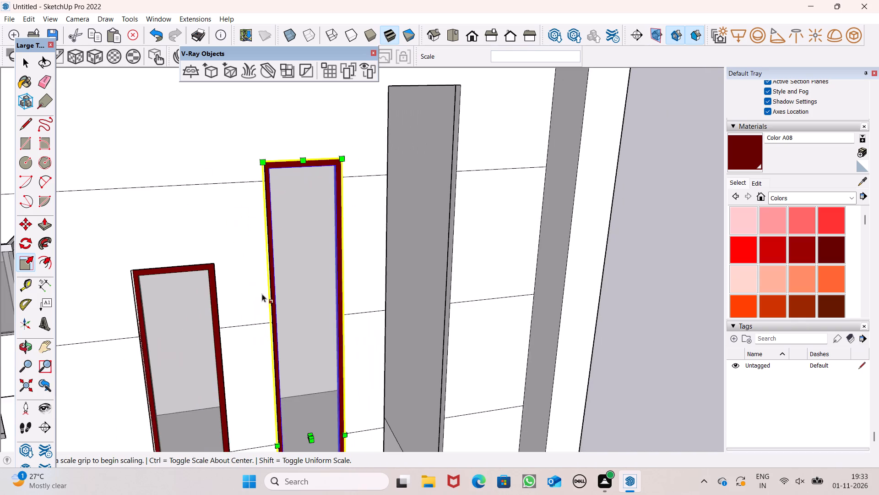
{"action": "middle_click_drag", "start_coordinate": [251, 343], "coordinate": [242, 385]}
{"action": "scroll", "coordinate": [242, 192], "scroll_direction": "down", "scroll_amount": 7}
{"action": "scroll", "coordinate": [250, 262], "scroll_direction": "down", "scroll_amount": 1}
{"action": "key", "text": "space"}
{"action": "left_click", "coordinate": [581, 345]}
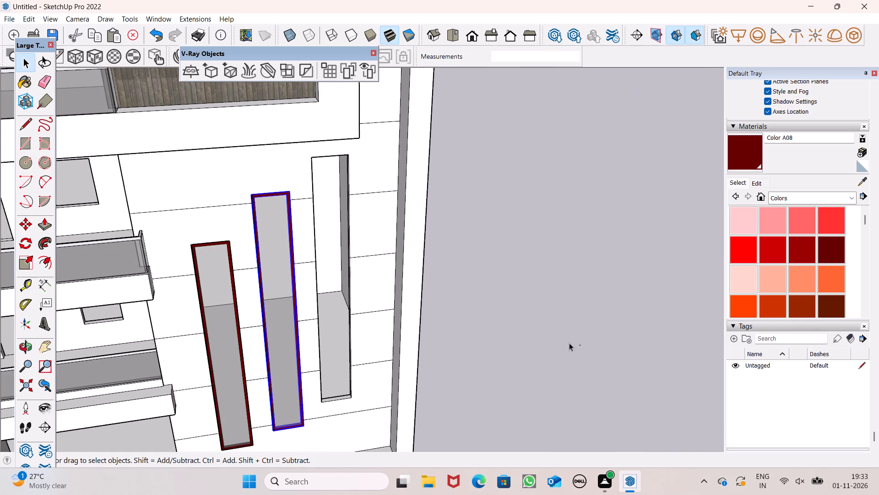
Copy the middle glass panel about 5' 8" across into the third and tallest opening, matching their lower corners.
{"action": "middle_click_drag", "start_coordinate": [505, 354], "coordinate": [465, 411]}
{"action": "left_click", "coordinate": [278, 369]}
{"action": "key", "text": "m"}
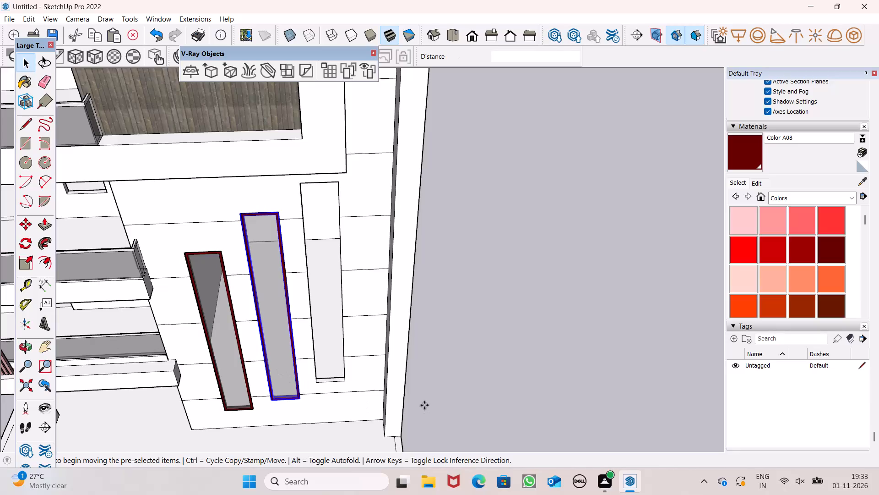
{"action": "key", "text": "Return"}
{"action": "key", "text": "backslash"}
{"action": "scroll", "coordinate": [305, 353], "scroll_direction": "up", "scroll_amount": 6}
{"action": "left_click_drag", "start_coordinate": [306, 431], "coordinate": [385, 400]}
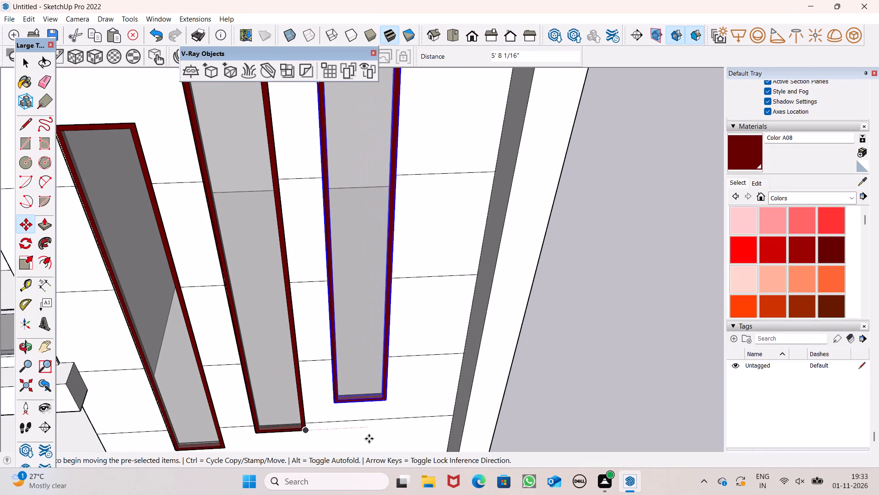
{"action": "scroll", "coordinate": [369, 439], "scroll_direction": "down", "scroll_amount": 9}
{"action": "key", "text": "space"}
{"action": "left_click", "coordinate": [589, 388]}
Examine the whole facade with its three tall panels and the loose windows standing beside the building.
{"action": "scroll", "coordinate": [483, 302], "scroll_direction": "down", "scroll_amount": 4}
{"action": "middle_click_drag", "start_coordinate": [437, 316], "coordinate": [456, 179]}
{"action": "scroll", "coordinate": [456, 179], "scroll_direction": "up", "scroll_amount": 1}
{"action": "scroll", "coordinate": [466, 220], "scroll_direction": "down", "scroll_amount": 6}
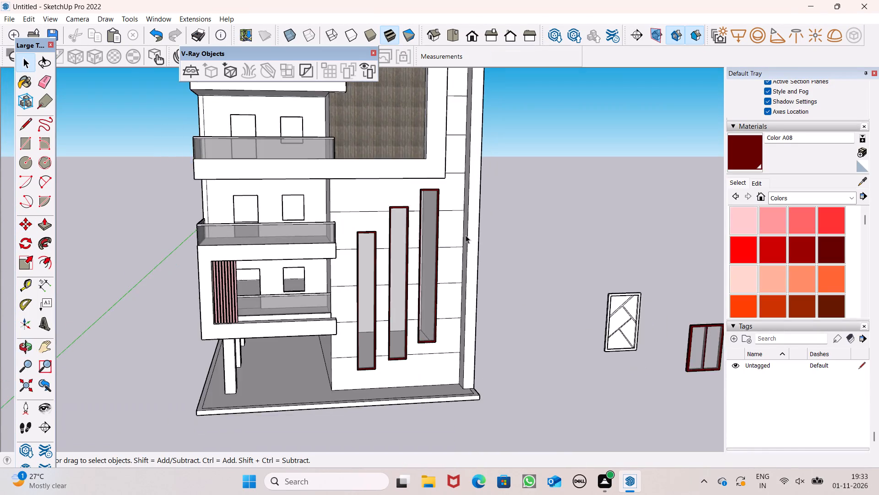
{"action": "scroll", "coordinate": [468, 236], "scroll_direction": "down", "scroll_amount": 3}
{"action": "middle_click_drag", "start_coordinate": [486, 292], "coordinate": [450, 319]}
{"action": "middle_click", "coordinate": [456, 321]}
{"action": "middle_click", "coordinate": [457, 321]}
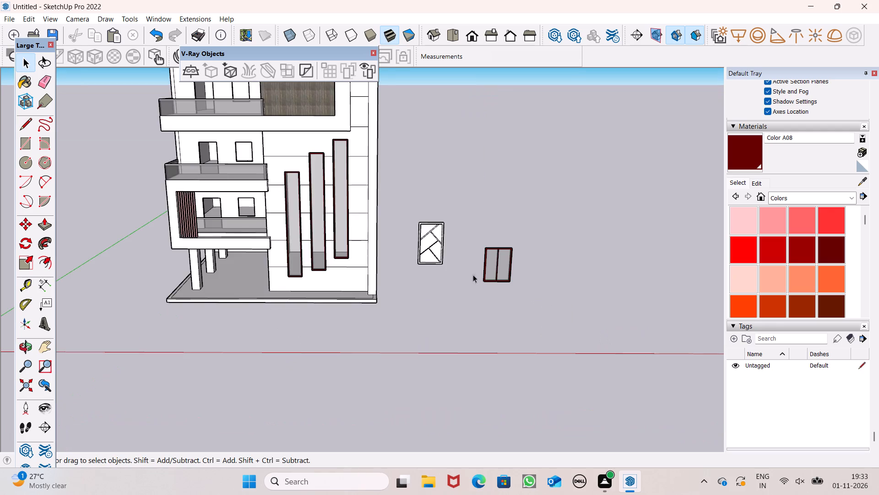
{"action": "scroll", "coordinate": [494, 264], "scroll_direction": "down", "scroll_amount": 5}
{"action": "middle_click_drag", "start_coordinate": [520, 303], "coordinate": [565, 289]}
{"action": "scroll", "coordinate": [565, 289], "scroll_direction": "up", "scroll_amount": 1}
{"action": "scroll", "coordinate": [582, 205], "scroll_direction": "down", "scroll_amount": 7}
{"action": "scroll", "coordinate": [241, 186], "scroll_direction": "up", "scroll_amount": 5}
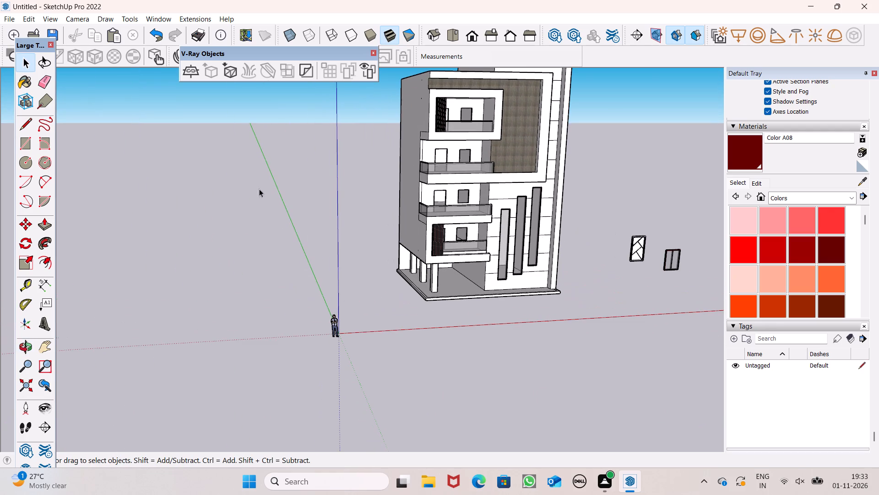
Move the loose red-framed two-pane window about 62' 8" into the window opening behind the lowest balcony.
{"action": "middle_click_drag", "start_coordinate": [485, 242], "coordinate": [423, 271]}
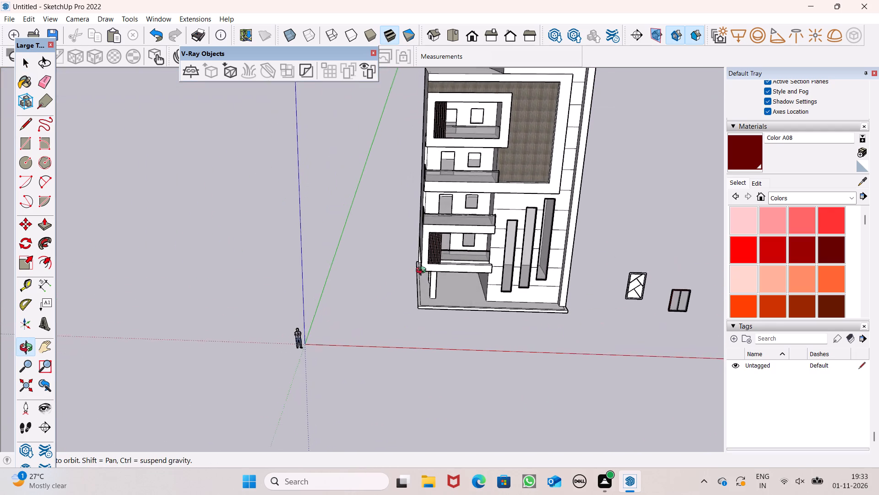
{"action": "middle_click_drag", "start_coordinate": [423, 271], "coordinate": [423, 270]}
{"action": "scroll", "coordinate": [423, 270], "scroll_direction": "up", "scroll_amount": 1}
{"action": "scroll", "coordinate": [621, 258], "scroll_direction": "down", "scroll_amount": 2}
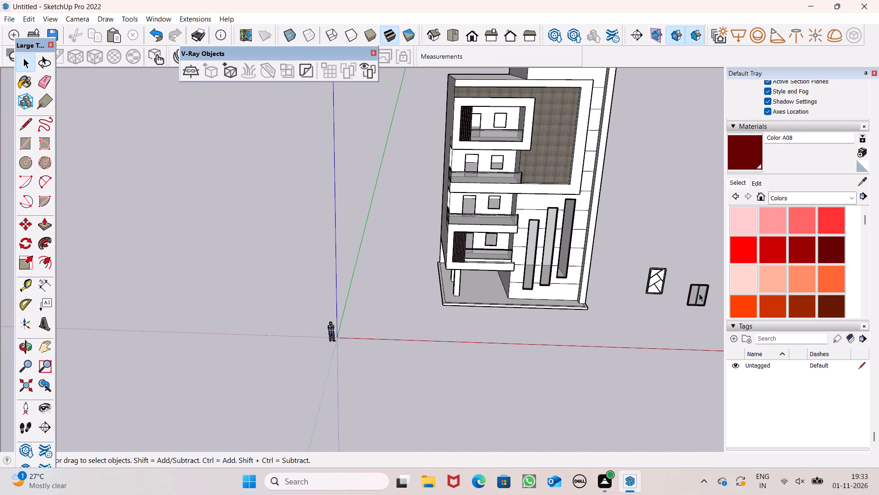
{"action": "left_click", "coordinate": [699, 293]}
{"action": "key", "text": "m"}
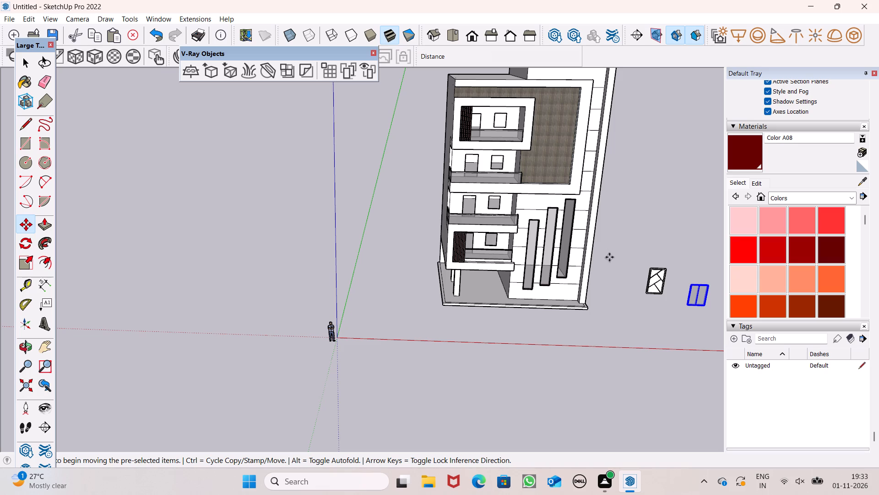
{"action": "key", "text": "Return"}
{"action": "left_click_drag", "start_coordinate": [708, 311], "coordinate": [623, 295]}
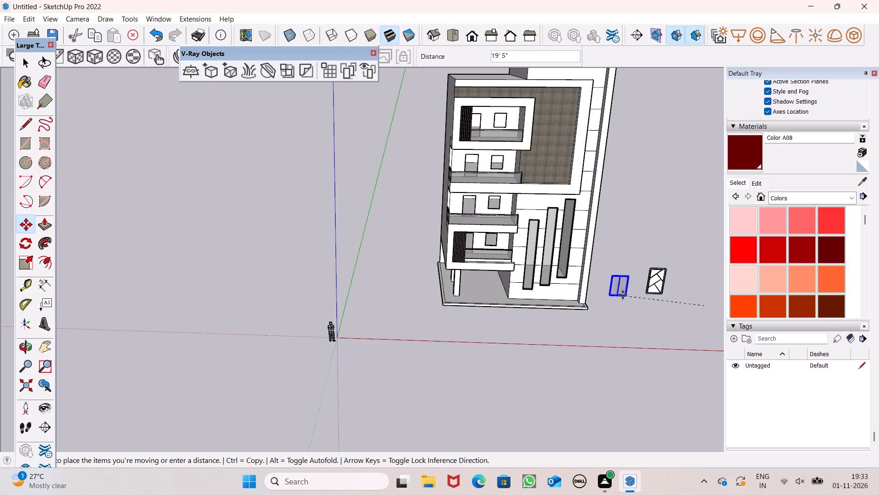
{"action": "left_click_drag", "start_coordinate": [623, 295], "coordinate": [494, 245]}
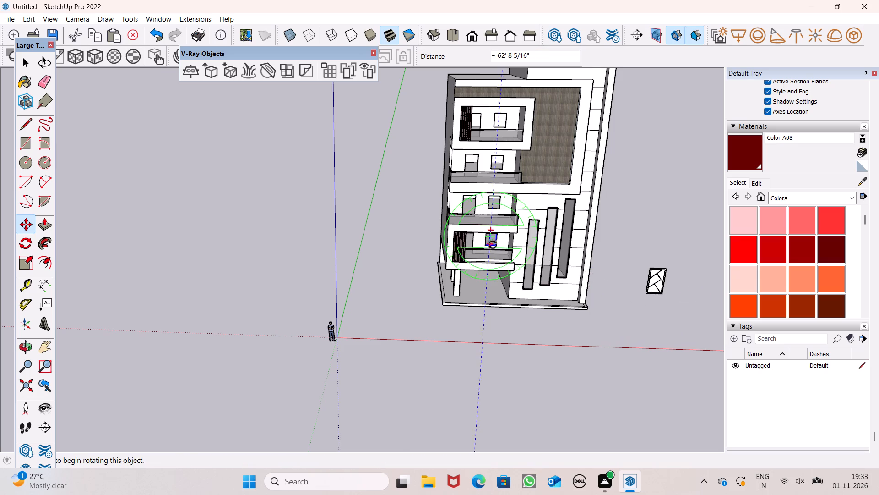
Examine how the two-pane window sits within the opening behind the lowest balcony, from several angles.
{"action": "scroll", "coordinate": [475, 227], "scroll_direction": "up", "scroll_amount": 9}
{"action": "scroll", "coordinate": [499, 256], "scroll_direction": "up", "scroll_amount": 2}
{"action": "middle_click_drag", "start_coordinate": [497, 256], "coordinate": [498, 235]}
{"action": "scroll", "coordinate": [523, 248], "scroll_direction": "up", "scroll_amount": 9}
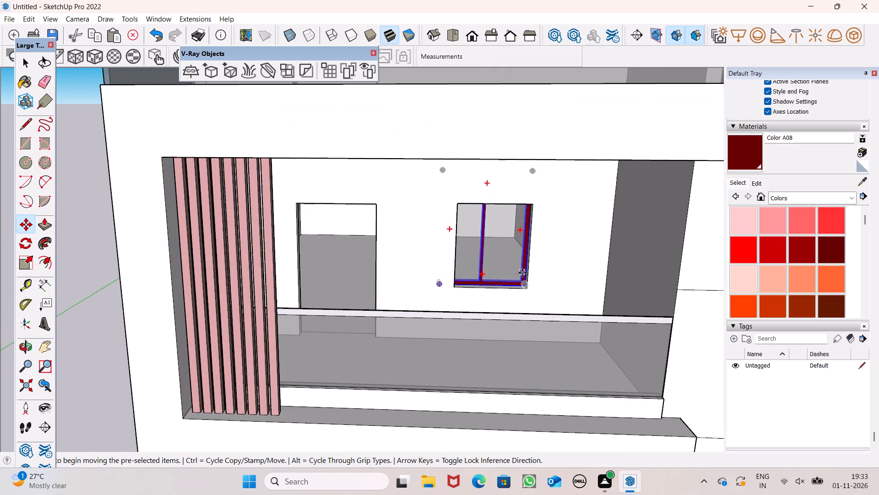
{"action": "middle_click_drag", "start_coordinate": [522, 280], "coordinate": [527, 303]}
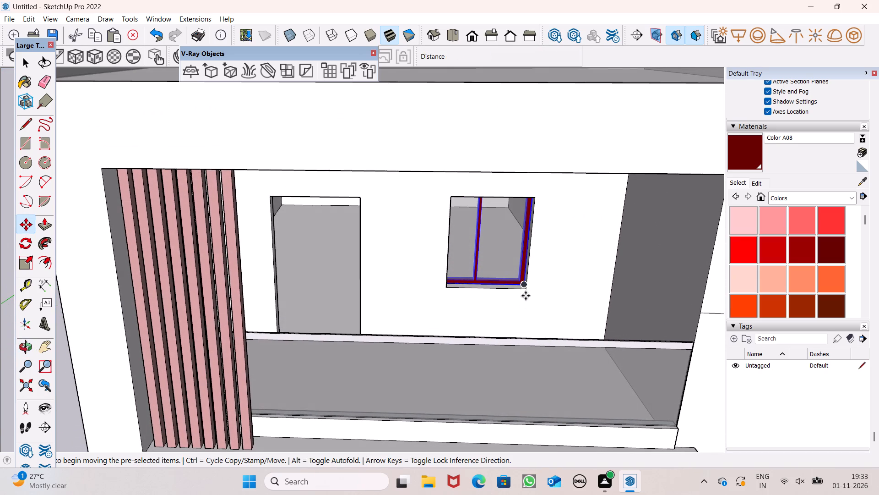
{"action": "middle_click_drag", "start_coordinate": [510, 295], "coordinate": [525, 284]}
{"action": "scroll", "coordinate": [531, 252], "scroll_direction": "up", "scroll_amount": 3}
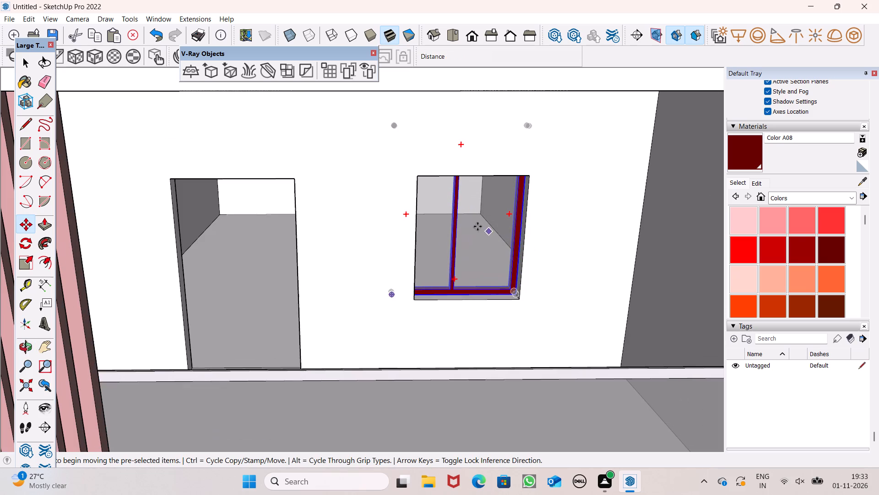
{"action": "middle_click_drag", "start_coordinate": [501, 300], "coordinate": [528, 301]}
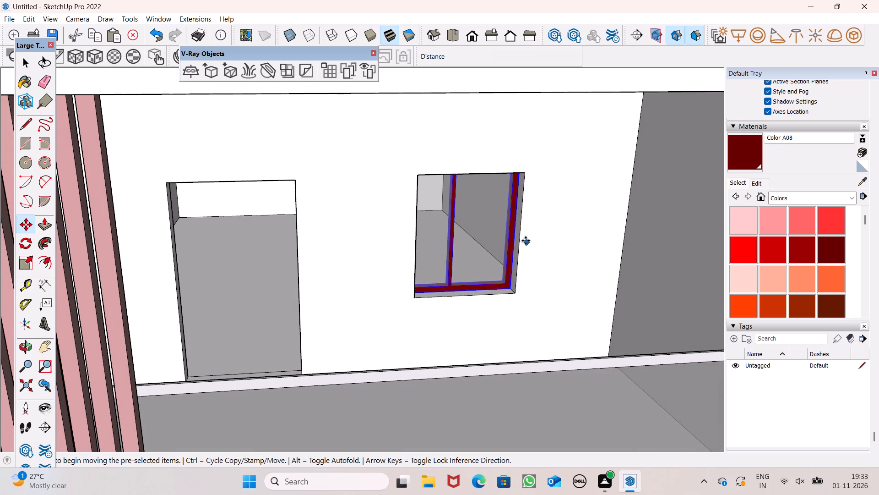
{"action": "middle_click_drag", "start_coordinate": [520, 306], "coordinate": [523, 304]}
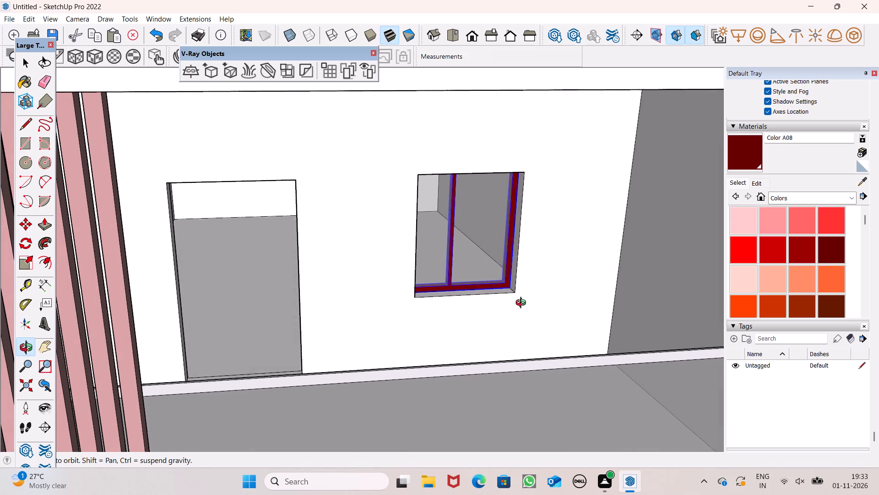
{"action": "middle_click_drag", "start_coordinate": [523, 304], "coordinate": [523, 296]}
{"action": "scroll", "coordinate": [521, 249], "scroll_direction": "up", "scroll_amount": 1}
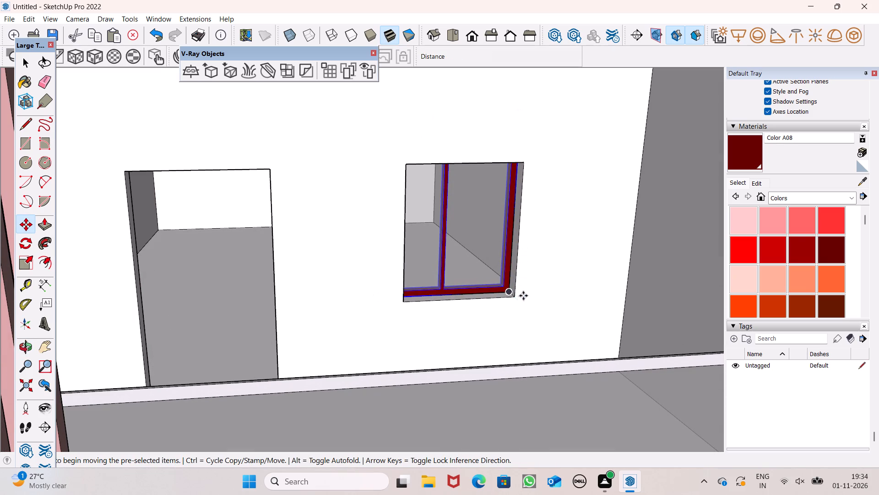
{"action": "scroll", "coordinate": [505, 284], "scroll_direction": "up", "scroll_amount": 4}
{"action": "scroll", "coordinate": [494, 335], "scroll_direction": "down", "scroll_amount": 5}
{"action": "middle_click_drag", "start_coordinate": [490, 339], "coordinate": [489, 371]}
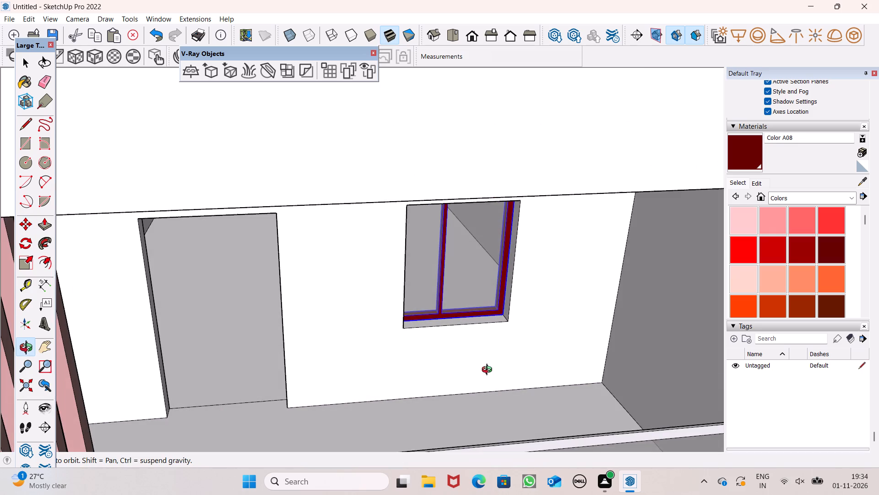
{"action": "middle_click_drag", "start_coordinate": [489, 371], "coordinate": [463, 304]}
Move the two-pane window slightly so its lower corner meets the lower corner of the opening behind the lowest balcony.
{"action": "middle_click_drag", "start_coordinate": [498, 294], "coordinate": [503, 315]}
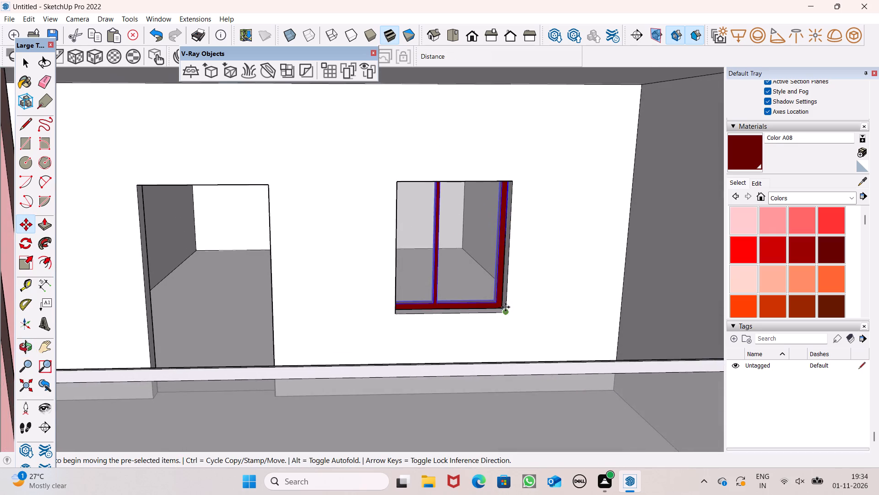
{"action": "scroll", "coordinate": [505, 307], "scroll_direction": "up", "scroll_amount": 3}
{"action": "middle_click_drag", "start_coordinate": [494, 322], "coordinate": [496, 333]}
{"action": "scroll", "coordinate": [496, 334], "scroll_direction": "up", "scroll_amount": 1}
{"action": "left_click_drag", "start_coordinate": [500, 305], "coordinate": [502, 309]}
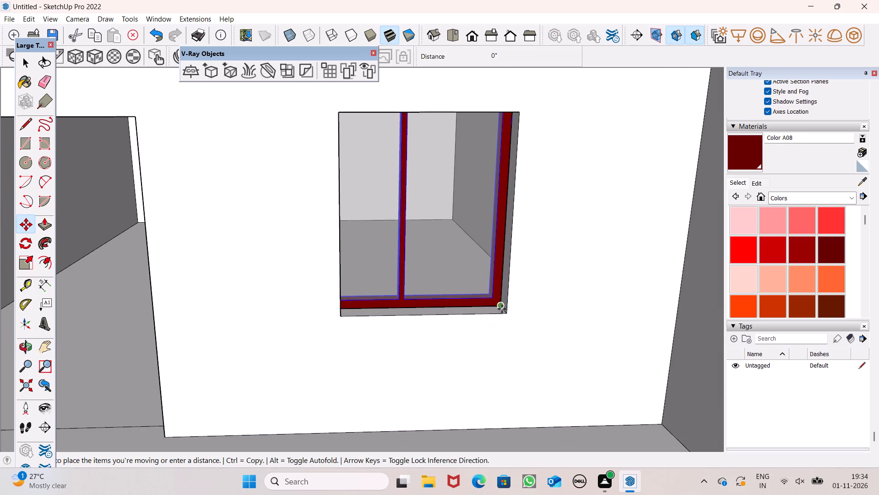
{"action": "left_click_drag", "start_coordinate": [502, 309], "coordinate": [504, 314]}
{"action": "scroll", "coordinate": [504, 318], "scroll_direction": "down", "scroll_amount": 4}
{"action": "middle_click_drag", "start_coordinate": [523, 328], "coordinate": [511, 330]}
{"action": "scroll", "coordinate": [472, 326], "scroll_direction": "down", "scroll_amount": 2}
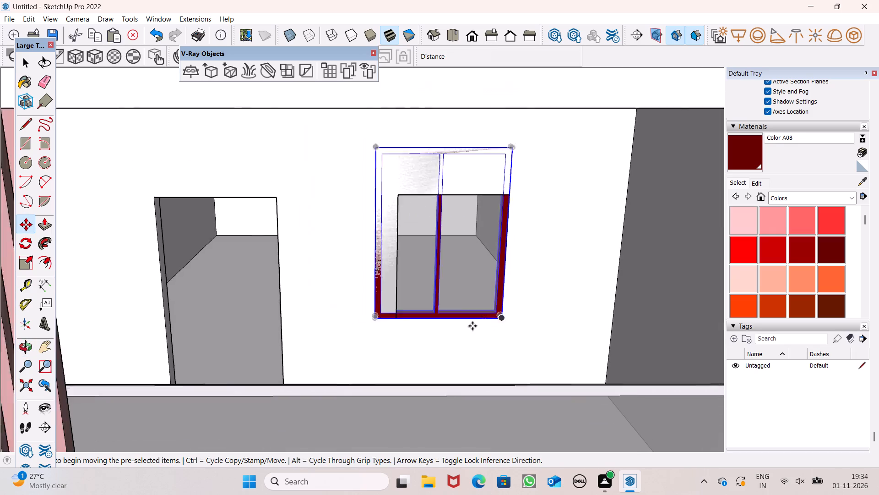
{"action": "scroll", "coordinate": [472, 326], "scroll_direction": "down", "scroll_amount": 1}
Scale the two-pane window down uniformly from its upper corner so its frame fits inside the opening.
{"action": "left_click", "coordinate": [26, 264]}
{"action": "scroll", "coordinate": [373, 188], "scroll_direction": "up", "scroll_amount": 3}
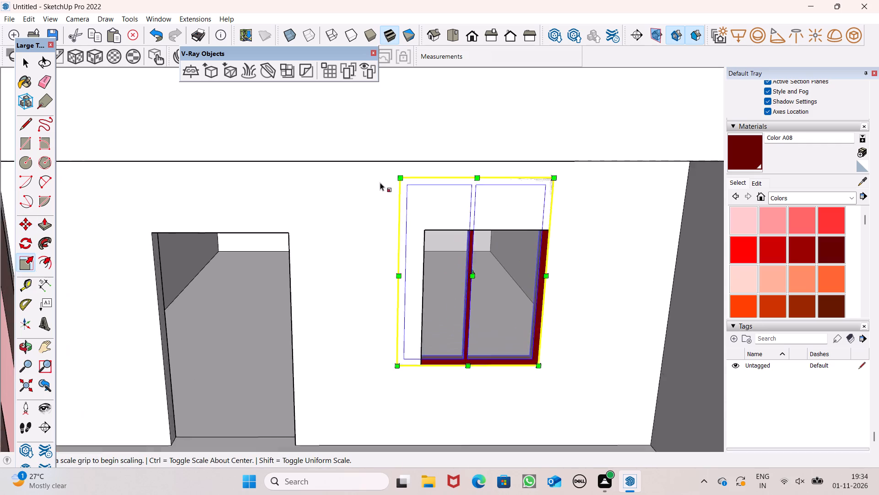
{"action": "scroll", "coordinate": [380, 182], "scroll_direction": "up", "scroll_amount": 3}
{"action": "scroll", "coordinate": [383, 183], "scroll_direction": "down", "scroll_amount": 3}
{"action": "scroll", "coordinate": [444, 176], "scroll_direction": "up", "scroll_amount": 2}
{"action": "left_click_drag", "start_coordinate": [394, 182], "coordinate": [416, 249]}
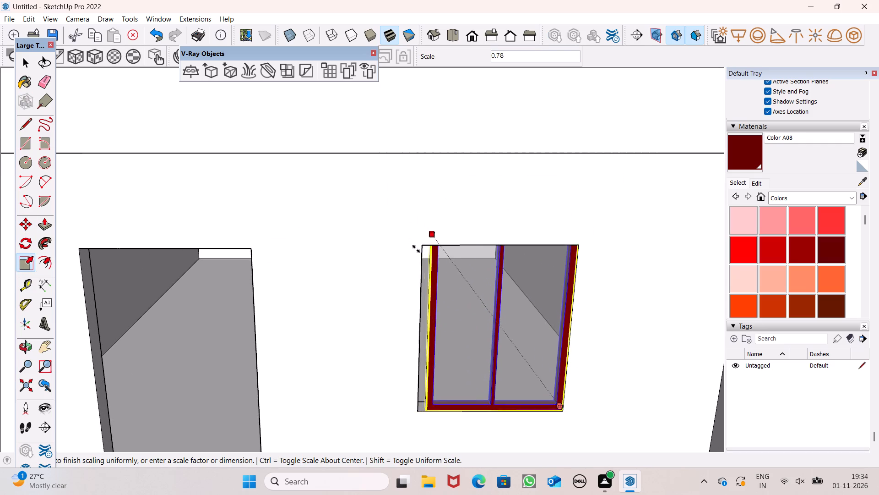
{"action": "left_click_drag", "start_coordinate": [416, 249], "coordinate": [425, 270]}
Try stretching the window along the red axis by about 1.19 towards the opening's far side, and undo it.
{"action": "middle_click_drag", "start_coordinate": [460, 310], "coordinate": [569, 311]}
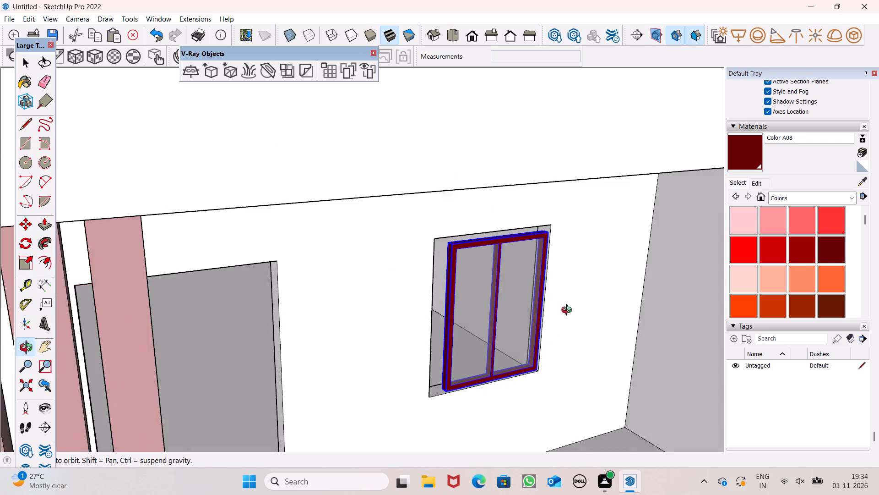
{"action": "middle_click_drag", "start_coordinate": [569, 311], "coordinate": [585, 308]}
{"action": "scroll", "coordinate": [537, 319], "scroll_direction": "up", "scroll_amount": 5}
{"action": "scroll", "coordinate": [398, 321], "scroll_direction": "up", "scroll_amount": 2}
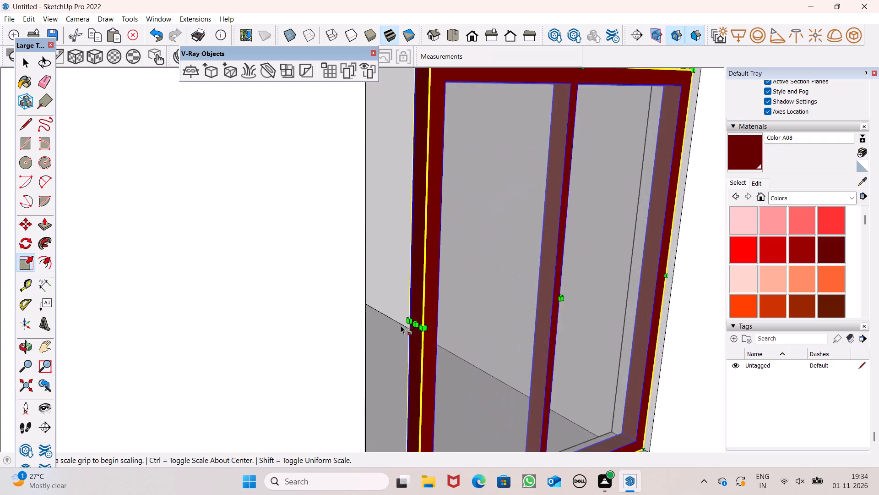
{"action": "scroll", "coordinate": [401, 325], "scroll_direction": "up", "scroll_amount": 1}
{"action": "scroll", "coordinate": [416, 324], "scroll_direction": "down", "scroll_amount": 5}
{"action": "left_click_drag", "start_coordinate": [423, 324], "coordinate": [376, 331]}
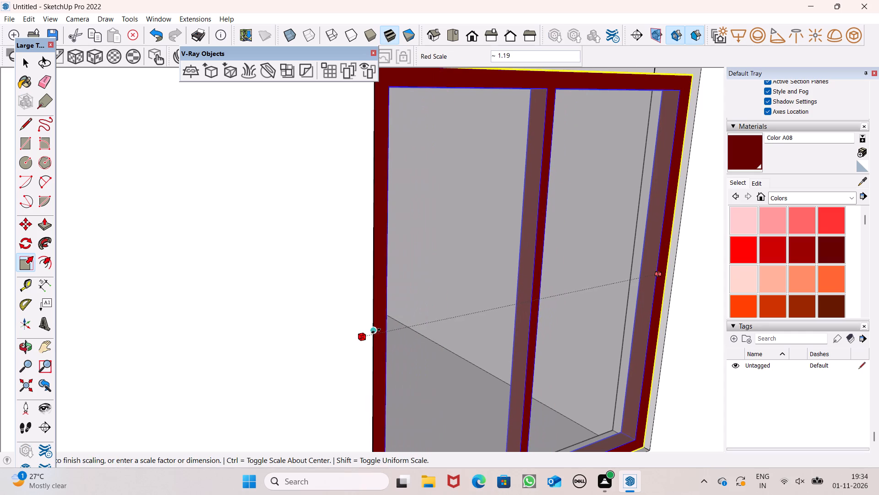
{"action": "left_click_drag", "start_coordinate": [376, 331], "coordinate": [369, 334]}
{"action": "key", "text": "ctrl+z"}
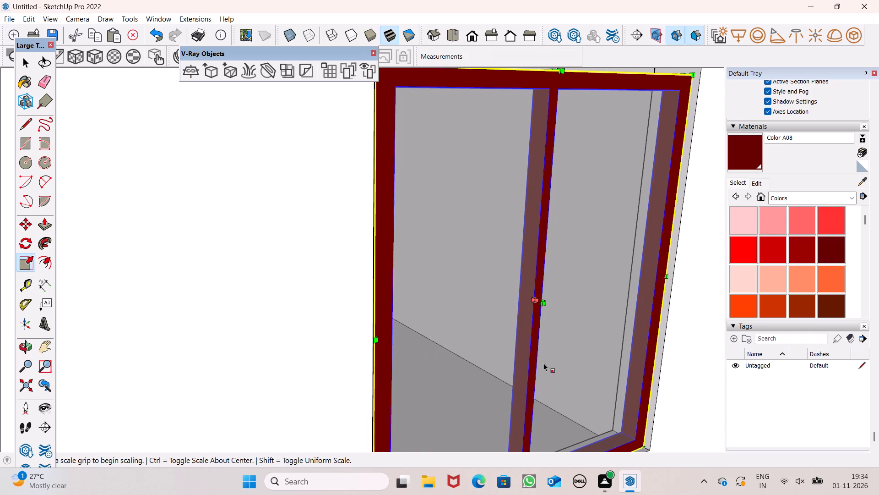
Stretch the window's width along the red axis until its frame meets the opening's far side.
{"action": "left_click_drag", "start_coordinate": [422, 324], "coordinate": [405, 333]}
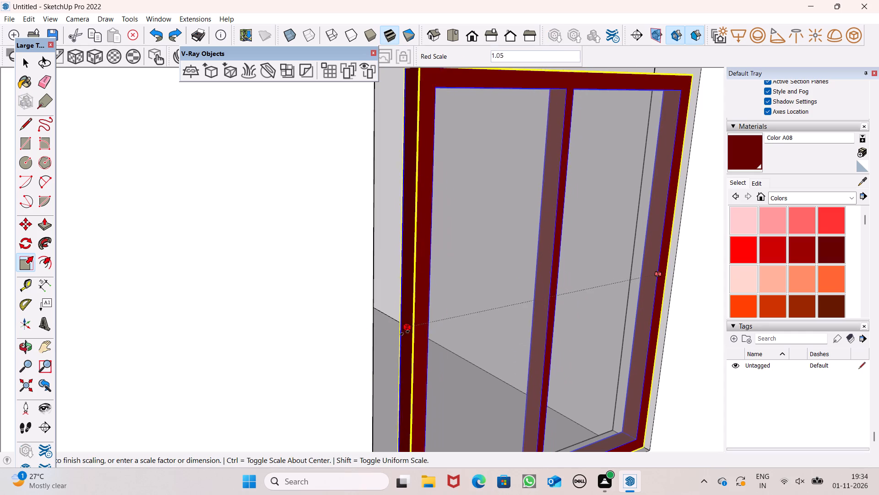
{"action": "left_click_drag", "start_coordinate": [405, 333], "coordinate": [371, 342]}
Stretch the window's height along the blue axis until its frame meets the top edge of the opening.
{"action": "scroll", "coordinate": [383, 321], "scroll_direction": "down", "scroll_amount": 6}
{"action": "scroll", "coordinate": [456, 88], "scroll_direction": "up", "scroll_amount": 7}
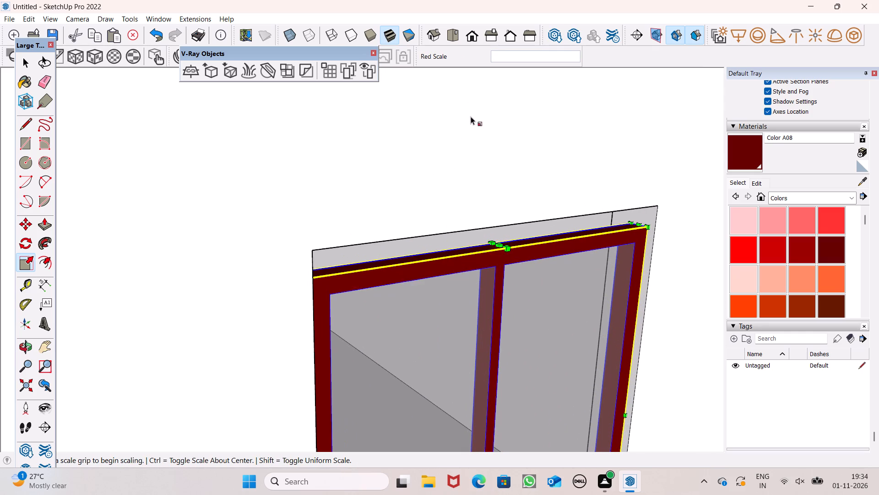
{"action": "left_click_drag", "start_coordinate": [503, 256], "coordinate": [503, 250]}
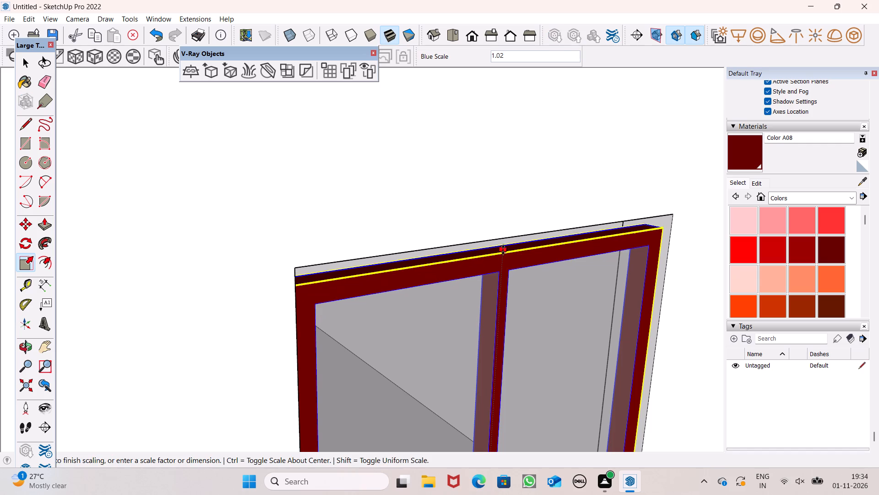
{"action": "left_click_drag", "start_coordinate": [503, 250], "coordinate": [499, 236]}
{"action": "scroll", "coordinate": [455, 181], "scroll_direction": "down", "scroll_amount": 7}
{"action": "middle_click_drag", "start_coordinate": [510, 246], "coordinate": [412, 240]}
{"action": "key", "text": "space"}
Examine the resized window's fit behind the lowest balcony and the empty window openings on the floors above.
{"action": "scroll", "coordinate": [395, 154], "scroll_direction": "down", "scroll_amount": 3}
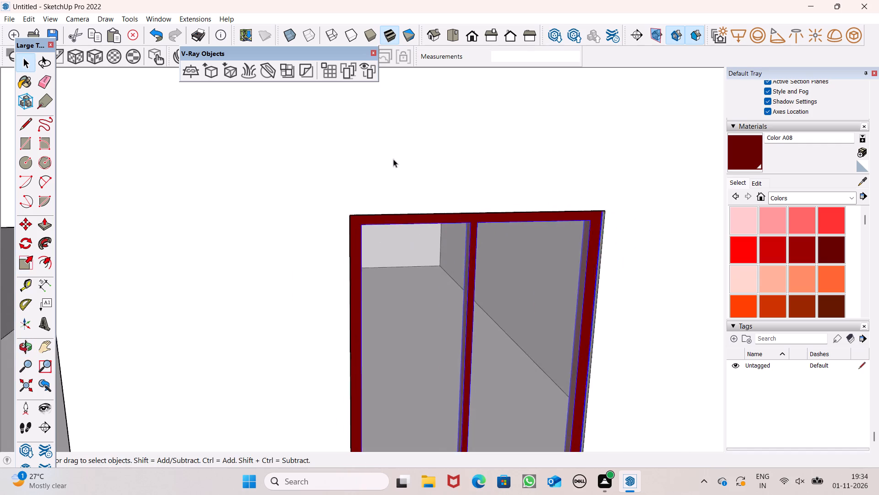
{"action": "scroll", "coordinate": [393, 159], "scroll_direction": "down", "scroll_amount": 3}
{"action": "middle_click_drag", "start_coordinate": [452, 280], "coordinate": [456, 291]}
{"action": "scroll", "coordinate": [391, 193], "scroll_direction": "down", "scroll_amount": 6}
{"action": "scroll", "coordinate": [406, 231], "scroll_direction": "down", "scroll_amount": 5}
{"action": "middle_click_drag", "start_coordinate": [413, 249], "coordinate": [414, 277]}
{"action": "scroll", "coordinate": [414, 277], "scroll_direction": "up", "scroll_amount": 1}
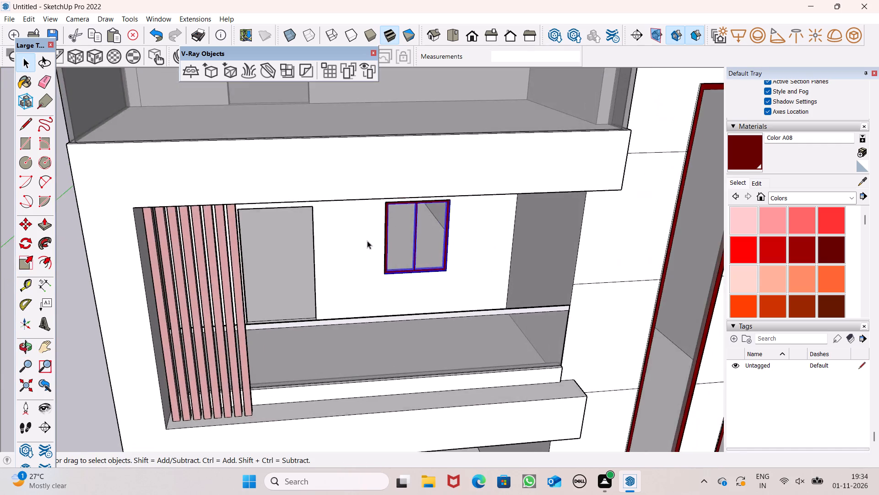
{"action": "scroll", "coordinate": [360, 243], "scroll_direction": "down", "scroll_amount": 7}
{"action": "scroll", "coordinate": [471, 272], "scroll_direction": "down", "scroll_amount": 6}
{"action": "left_click", "coordinate": [259, 212]}
{"action": "scroll", "coordinate": [458, 239], "scroll_direction": "up", "scroll_amount": 9}
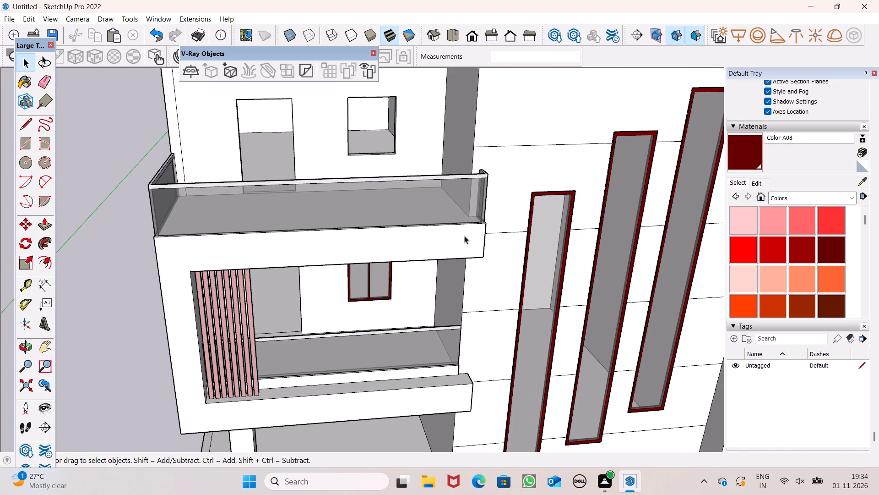
{"action": "scroll", "coordinate": [426, 256], "scroll_direction": "up", "scroll_amount": 10}
{"action": "middle_click_drag", "start_coordinate": [379, 363], "coordinate": [319, 351]}
{"action": "scroll", "coordinate": [320, 293], "scroll_direction": "up", "scroll_amount": 7}
{"action": "middle_click_drag", "start_coordinate": [388, 370], "coordinate": [389, 375]}
{"action": "scroll", "coordinate": [390, 377], "scroll_direction": "up", "scroll_amount": 1}
{"action": "middle_click_drag", "start_coordinate": [389, 375], "coordinate": [599, 306]}
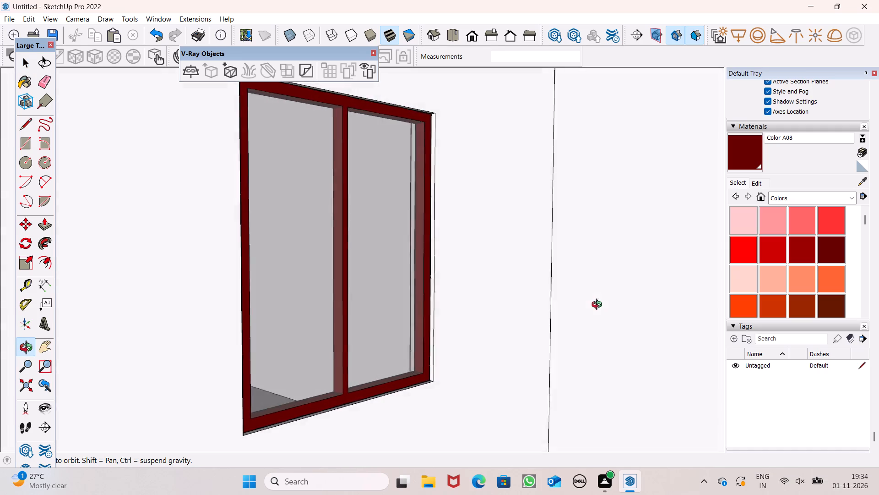
{"action": "middle_click_drag", "start_coordinate": [599, 306], "coordinate": [444, 339]}
{"action": "scroll", "coordinate": [392, 305], "scroll_direction": "down", "scroll_amount": 17}
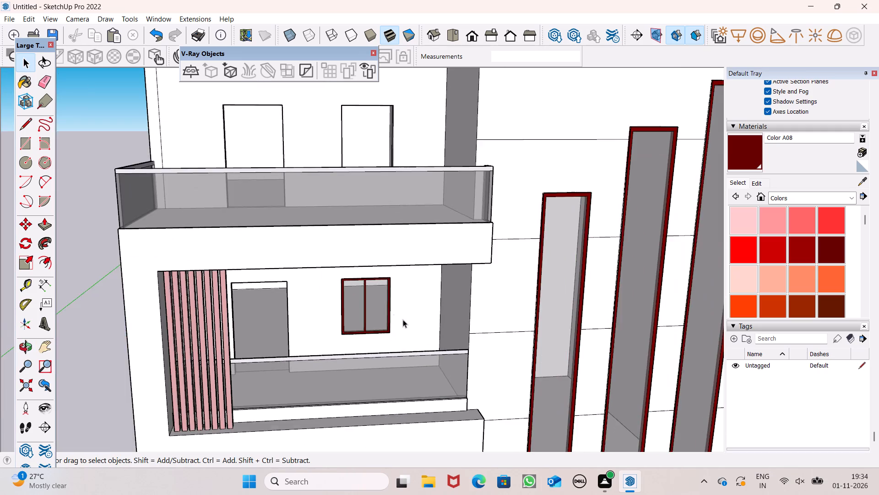
{"action": "middle_click_drag", "start_coordinate": [404, 326], "coordinate": [383, 375]}
{"action": "scroll", "coordinate": [400, 314], "scroll_direction": "down", "scroll_amount": 4}
{"action": "middle_click_drag", "start_coordinate": [446, 279], "coordinate": [410, 220]}
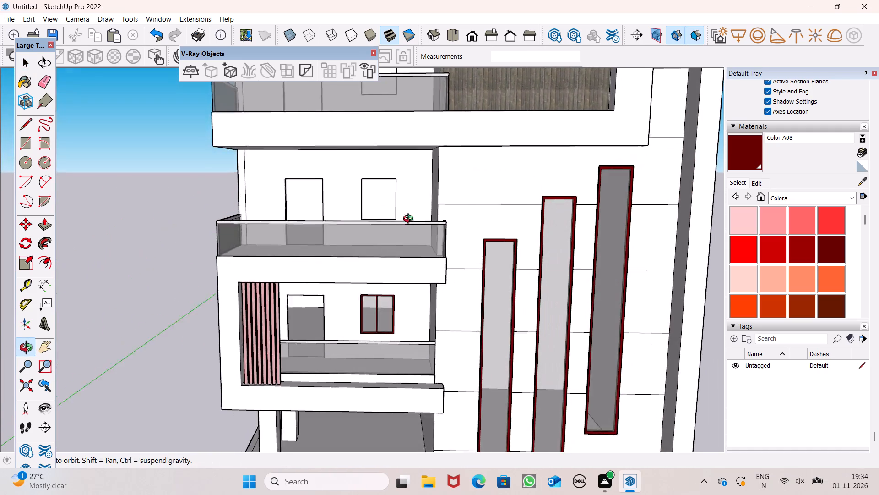
{"action": "middle_click_drag", "start_coordinate": [410, 220], "coordinate": [404, 222]}
{"action": "scroll", "coordinate": [376, 246], "scroll_direction": "down", "scroll_amount": 1}
Copy the lowest balcony's two-pane window straight up into the window opening behind the second balcony.
{"action": "left_click", "coordinate": [380, 317]}
{"action": "middle_click_drag", "start_coordinate": [421, 337], "coordinate": [500, 400]}
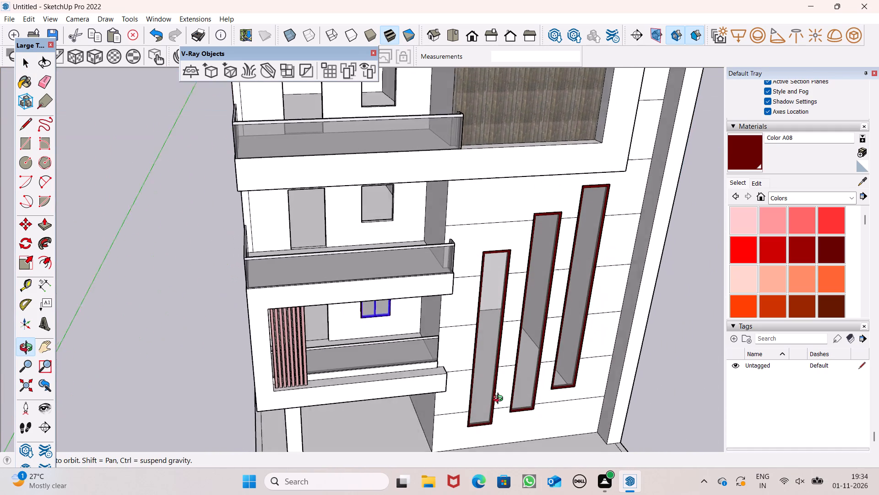
{"action": "middle_click_drag", "start_coordinate": [500, 400], "coordinate": [505, 392]}
{"action": "scroll", "coordinate": [504, 400], "scroll_direction": "up", "scroll_amount": 1}
{"action": "scroll", "coordinate": [355, 169], "scroll_direction": "up", "scroll_amount": 2}
{"action": "scroll", "coordinate": [343, 214], "scroll_direction": "down", "scroll_amount": 3}
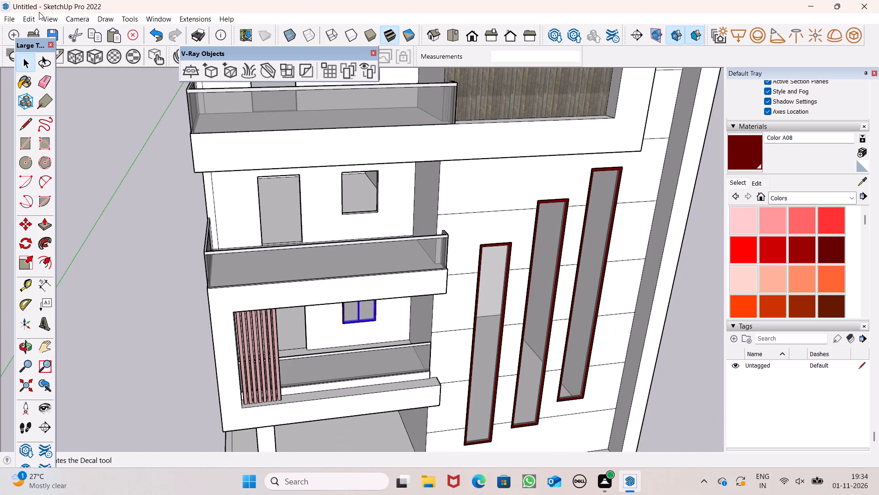
{"action": "key", "text": "m"}
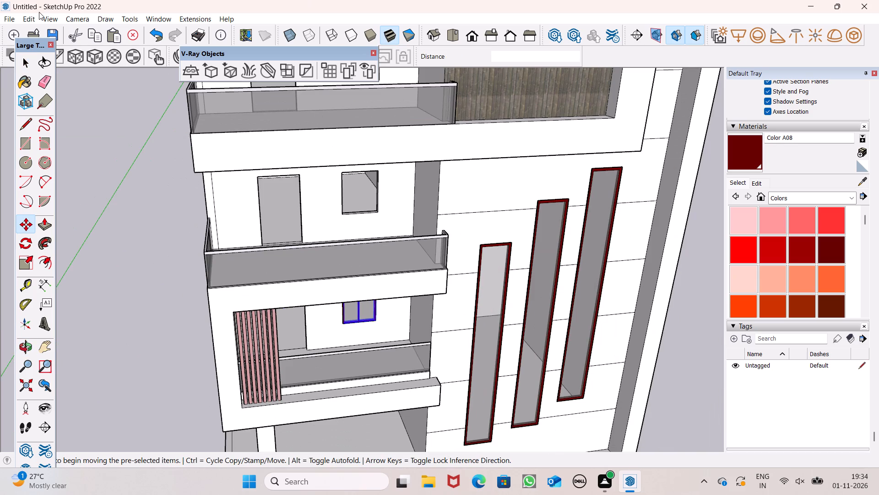
{"action": "key", "text": "Return"}
{"action": "scroll", "coordinate": [70, 86], "scroll_direction": "down", "scroll_amount": 3}
{"action": "scroll", "coordinate": [173, 179], "scroll_direction": "up", "scroll_amount": 7}
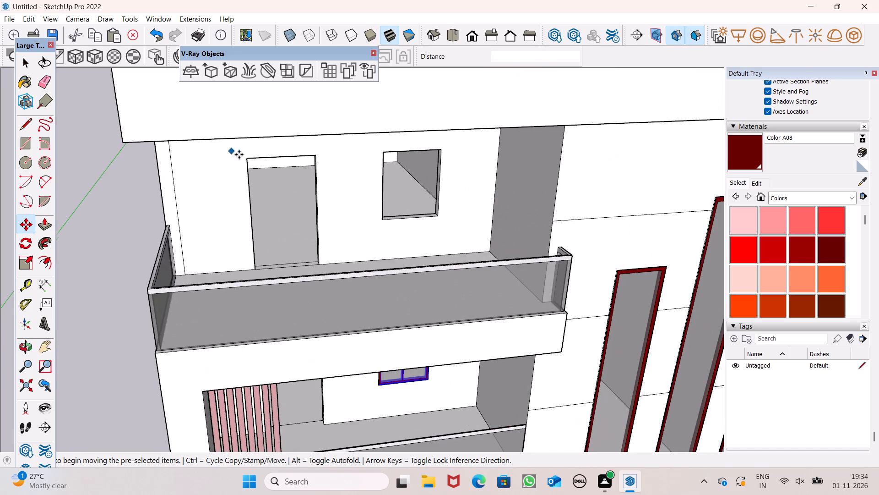
{"action": "scroll", "coordinate": [331, 243], "scroll_direction": "down", "scroll_amount": 2}
{"action": "middle_click_drag", "start_coordinate": [403, 324], "coordinate": [388, 322]}
{"action": "scroll", "coordinate": [408, 327], "scroll_direction": "down", "scroll_amount": 5}
{"action": "scroll", "coordinate": [400, 261], "scroll_direction": "up", "scroll_amount": 6}
{"action": "scroll", "coordinate": [380, 359], "scroll_direction": "down", "scroll_amount": 3}
{"action": "middle_click_drag", "start_coordinate": [419, 427], "coordinate": [418, 426]}
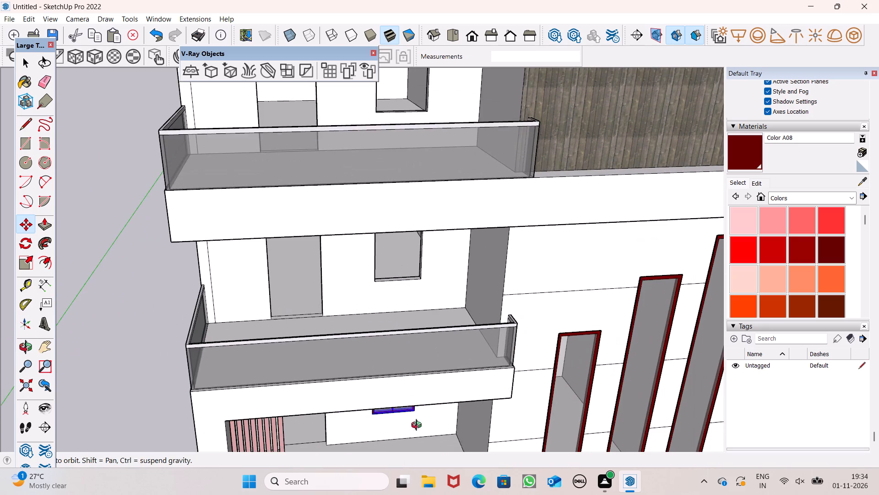
{"action": "middle_click_drag", "start_coordinate": [418, 426], "coordinate": [420, 408]}
{"action": "left_click_drag", "start_coordinate": [418, 415], "coordinate": [415, 275]}
{"action": "scroll", "coordinate": [379, 256], "scroll_direction": "up", "scroll_amount": 7}
{"action": "middle_click_drag", "start_coordinate": [440, 331], "coordinate": [413, 348]}
{"action": "scroll", "coordinate": [413, 348], "scroll_direction": "up", "scroll_amount": 1}
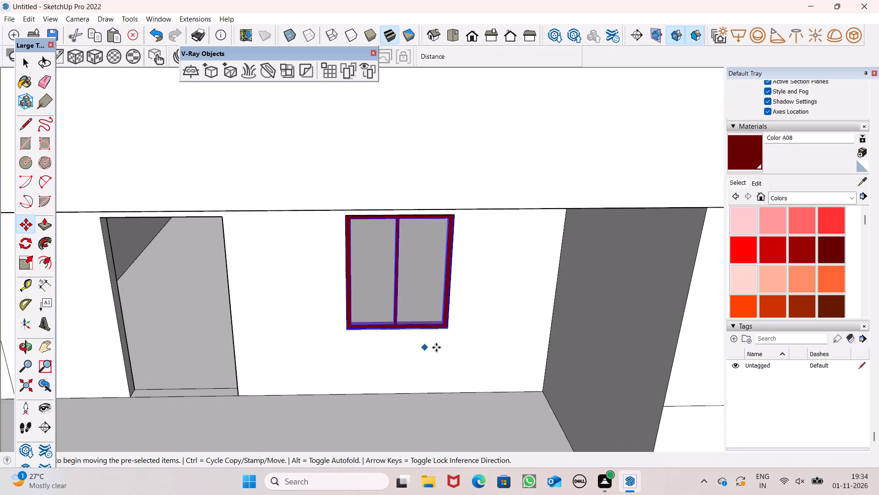
Copy the second balcony's two-pane window straight up into the window opening behind the third balcony.
{"action": "scroll", "coordinate": [457, 385], "scroll_direction": "down", "scroll_amount": 12}
{"action": "middle_click_drag", "start_coordinate": [468, 404], "coordinate": [502, 347]}
{"action": "scroll", "coordinate": [479, 393], "scroll_direction": "down", "scroll_amount": 4}
{"action": "scroll", "coordinate": [452, 299], "scroll_direction": "up", "scroll_amount": 5}
{"action": "scroll", "coordinate": [468, 366], "scroll_direction": "down", "scroll_amount": 3}
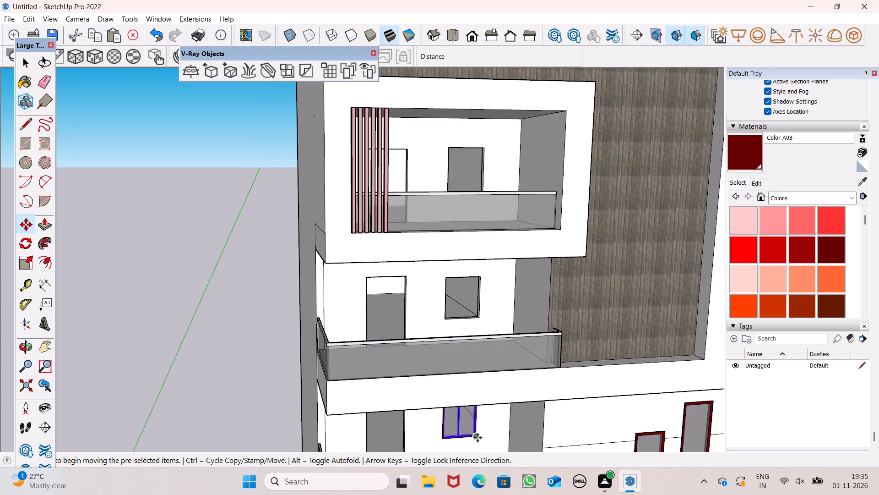
{"action": "left_click_drag", "start_coordinate": [477, 438], "coordinate": [477, 314]}
{"action": "scroll", "coordinate": [474, 285], "scroll_direction": "up", "scroll_amount": 8}
{"action": "scroll", "coordinate": [475, 257], "scroll_direction": "down", "scroll_amount": 3}
{"action": "middle_click_drag", "start_coordinate": [497, 346], "coordinate": [490, 373]}
{"action": "scroll", "coordinate": [446, 314], "scroll_direction": "down", "scroll_amount": 2}
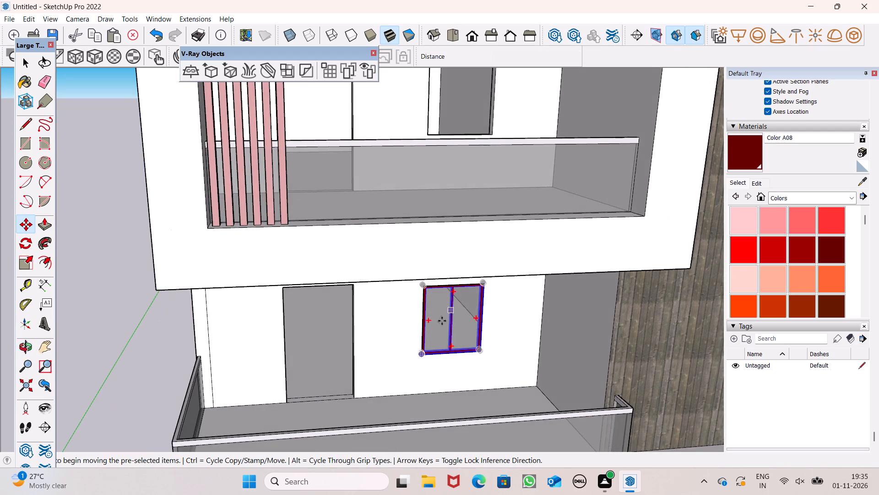
Copy the third balcony's two-pane window about 12' 9 15/16" up into the opening behind the topmost balcony.
{"action": "scroll", "coordinate": [442, 321], "scroll_direction": "down", "scroll_amount": 5}
{"action": "scroll", "coordinate": [470, 256], "scroll_direction": "down", "scroll_amount": 5}
{"action": "middle_click_drag", "start_coordinate": [480, 381], "coordinate": [409, 312]}
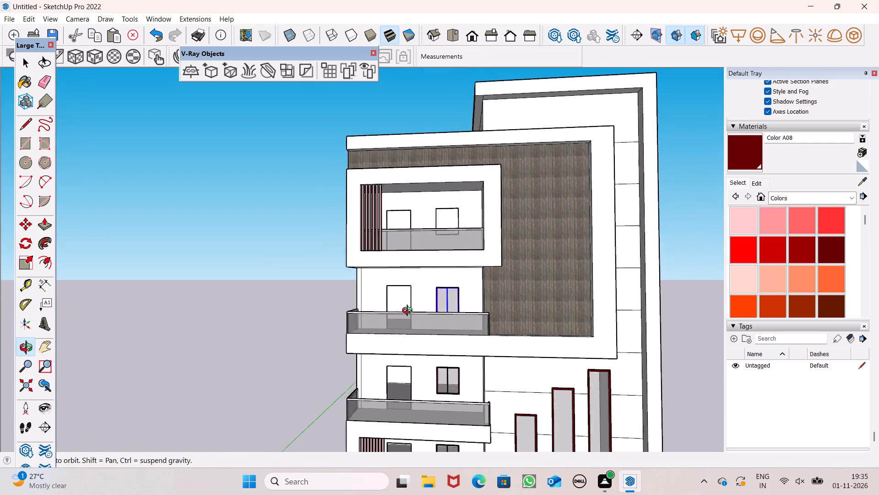
{"action": "middle_click_drag", "start_coordinate": [409, 312], "coordinate": [459, 352]}
{"action": "scroll", "coordinate": [460, 260], "scroll_direction": "up", "scroll_amount": 4}
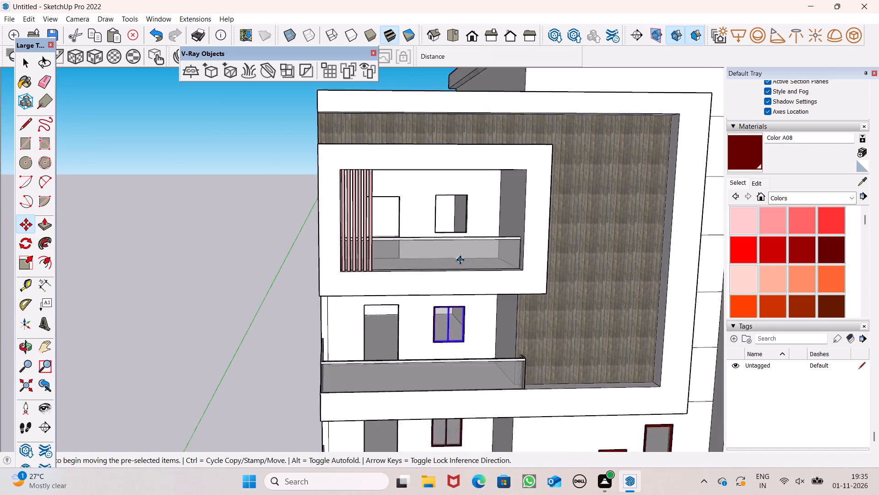
{"action": "scroll", "coordinate": [460, 260], "scroll_direction": "up", "scroll_amount": 4}
{"action": "scroll", "coordinate": [472, 331], "scroll_direction": "down", "scroll_amount": 3}
{"action": "middle_click_drag", "start_coordinate": [473, 359], "coordinate": [479, 395]}
{"action": "scroll", "coordinate": [436, 296], "scroll_direction": "down", "scroll_amount": 3}
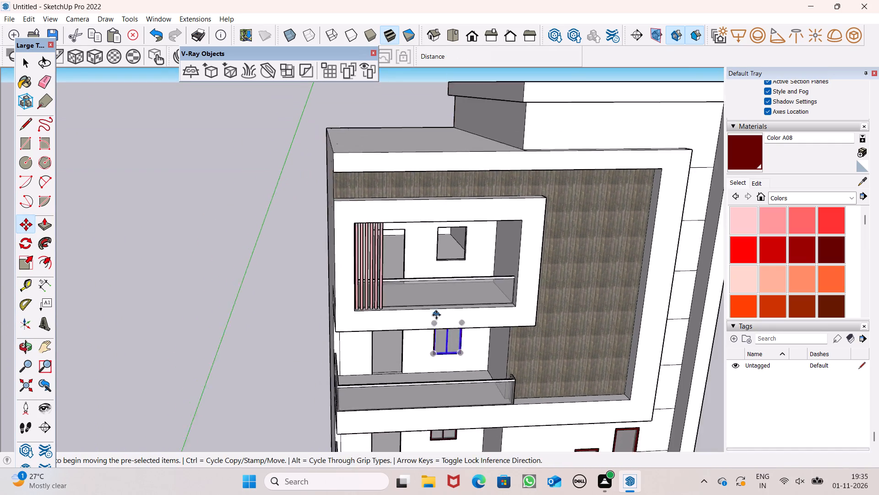
{"action": "middle_click_drag", "start_coordinate": [461, 316], "coordinate": [477, 257]}
{"action": "scroll", "coordinate": [462, 255], "scroll_direction": "up", "scroll_amount": 8}
{"action": "scroll", "coordinate": [472, 283], "scroll_direction": "down", "scroll_amount": 4}
{"action": "middle_click_drag", "start_coordinate": [468, 335], "coordinate": [471, 350]}
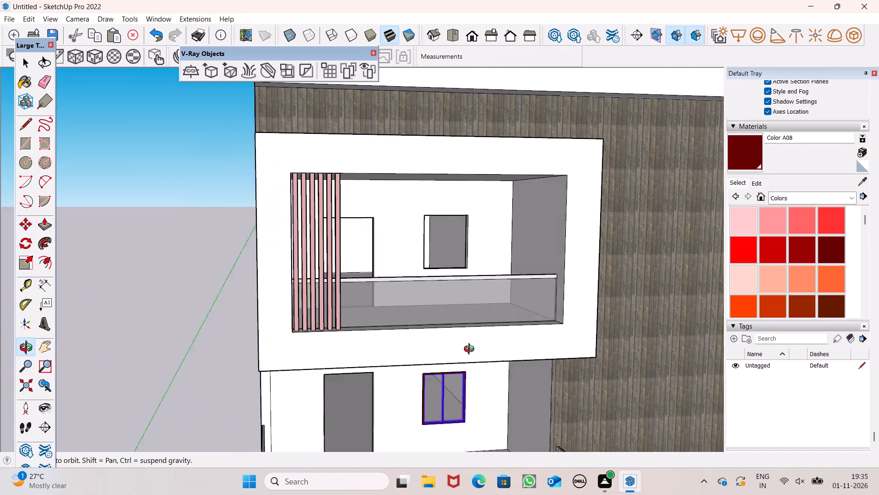
{"action": "middle_click_drag", "start_coordinate": [471, 350], "coordinate": [466, 376]}
{"action": "scroll", "coordinate": [429, 277], "scroll_direction": "down", "scroll_amount": 4}
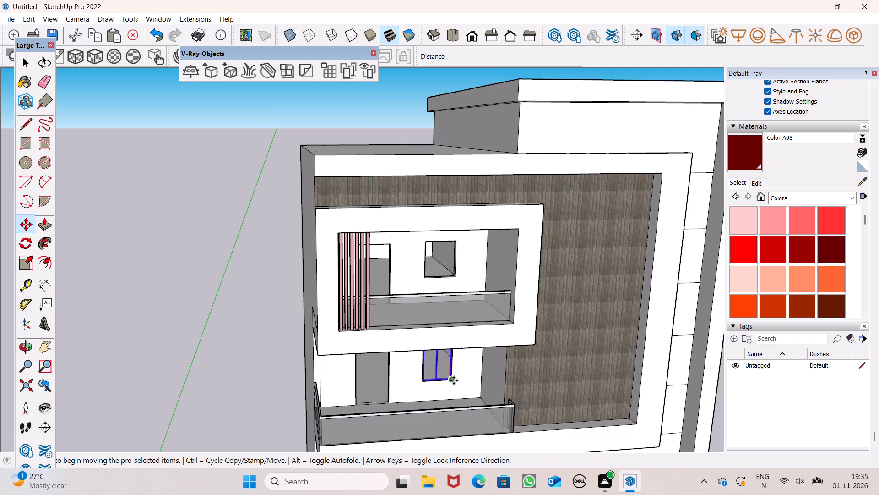
{"action": "left_click_drag", "start_coordinate": [454, 380], "coordinate": [457, 273]}
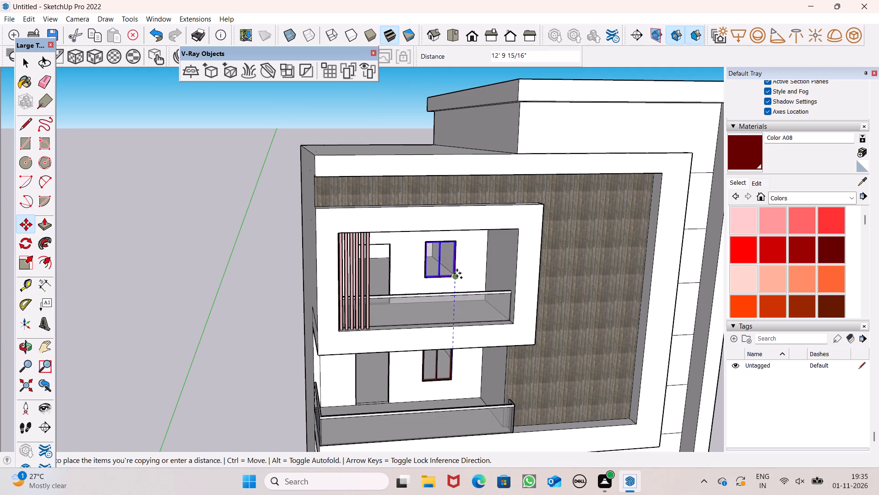
{"action": "left_click_drag", "start_coordinate": [457, 273], "coordinate": [456, 274]}
{"action": "scroll", "coordinate": [449, 255], "scroll_direction": "up", "scroll_amount": 6}
{"action": "left_click_drag", "start_coordinate": [438, 233], "coordinate": [375, 240]}
{"action": "key", "text": "space"}
Deselect the window and examine the whole facade with the two-pane windows on all four balcony levels.
{"action": "scroll", "coordinate": [369, 246], "scroll_direction": "down", "scroll_amount": 5}
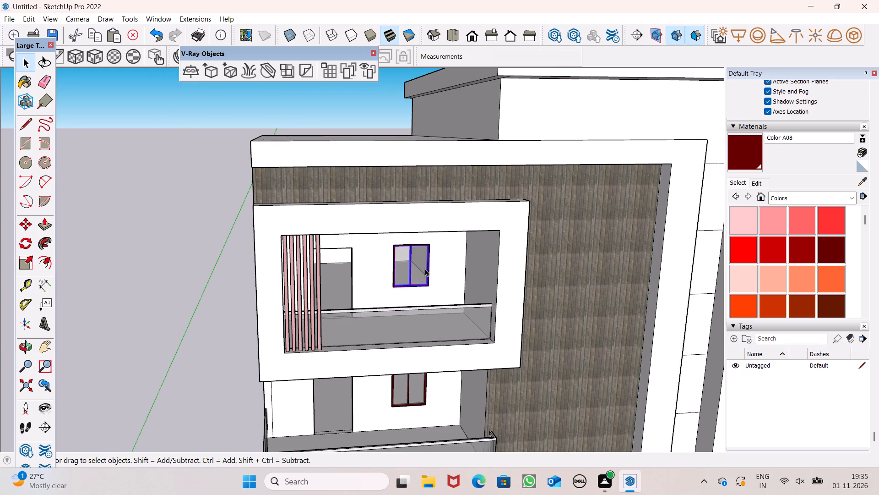
{"action": "key", "text": "space"}
{"action": "left_click", "coordinate": [212, 280]}
{"action": "middle_click_drag", "start_coordinate": [400, 294], "coordinate": [387, 237]}
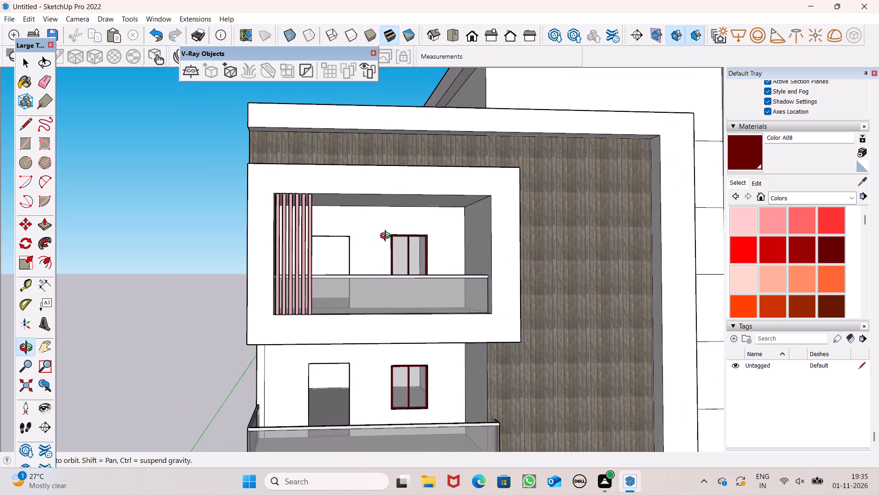
{"action": "middle_click_drag", "start_coordinate": [387, 237], "coordinate": [392, 292]}
{"action": "scroll", "coordinate": [382, 247], "scroll_direction": "down", "scroll_amount": 5}
{"action": "middle_click_drag", "start_coordinate": [415, 353], "coordinate": [428, 277]}
{"action": "scroll", "coordinate": [385, 239], "scroll_direction": "down", "scroll_amount": 6}
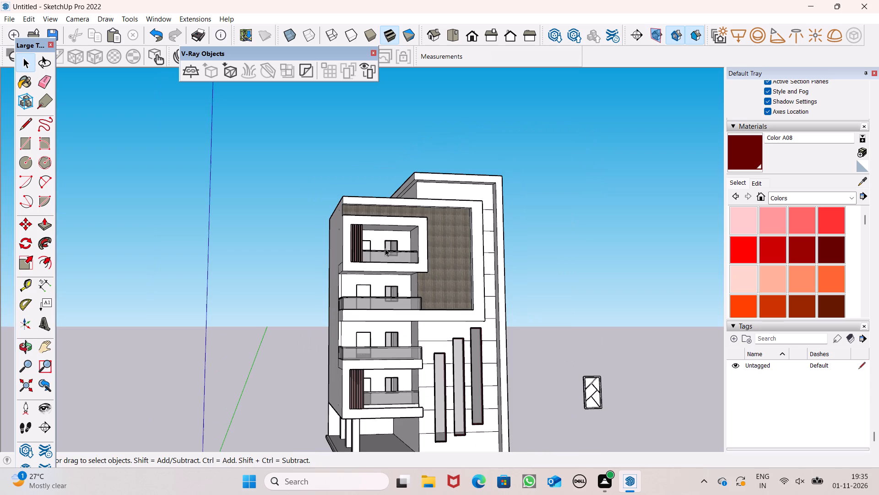
Examine the whole facade together with the freestanding diagonal-patterned panel beside the building.
{"action": "middle_click_drag", "start_coordinate": [408, 365], "coordinate": [426, 433]}
{"action": "scroll", "coordinate": [377, 402], "scroll_direction": "down", "scroll_amount": 3}
{"action": "middle_click_drag", "start_coordinate": [548, 436], "coordinate": [502, 400]}
{"action": "scroll", "coordinate": [604, 413], "scroll_direction": "up", "scroll_amount": 1}
{"action": "scroll", "coordinate": [509, 409], "scroll_direction": "up", "scroll_amount": 6}
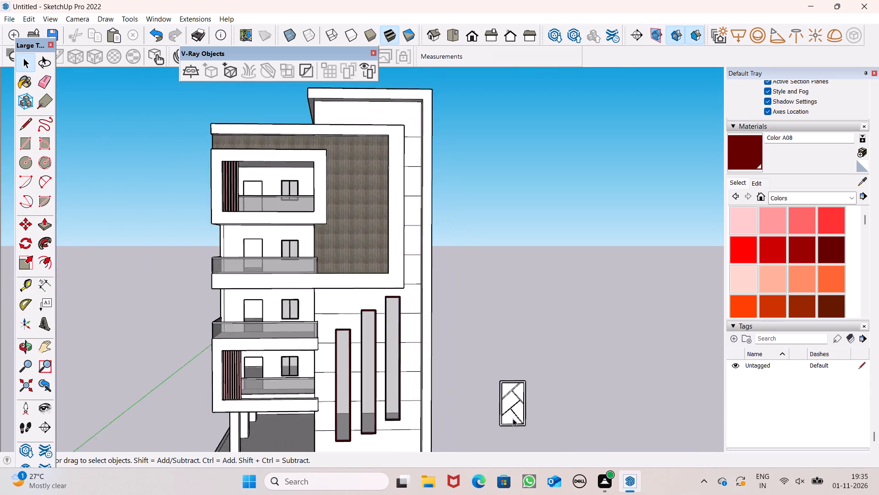
{"action": "scroll", "coordinate": [513, 418], "scroll_direction": "up", "scroll_amount": 8}
{"action": "scroll", "coordinate": [535, 403], "scroll_direction": "down", "scroll_amount": 4}
{"action": "scroll", "coordinate": [543, 345], "scroll_direction": "down", "scroll_amount": 4}
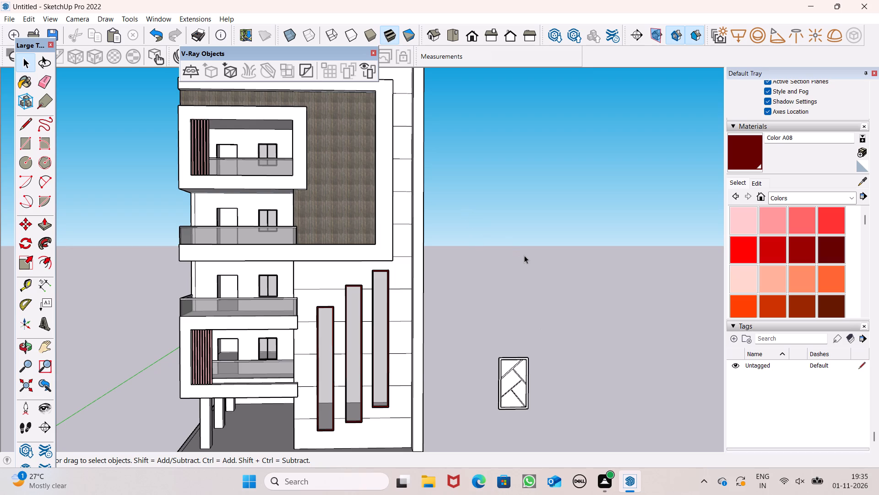
{"action": "scroll", "coordinate": [524, 255], "scroll_direction": "down", "scroll_amount": 2}
{"action": "middle_click_drag", "start_coordinate": [553, 318], "coordinate": [550, 348]}
{"action": "scroll", "coordinate": [523, 184], "scroll_direction": "down", "scroll_amount": 3}
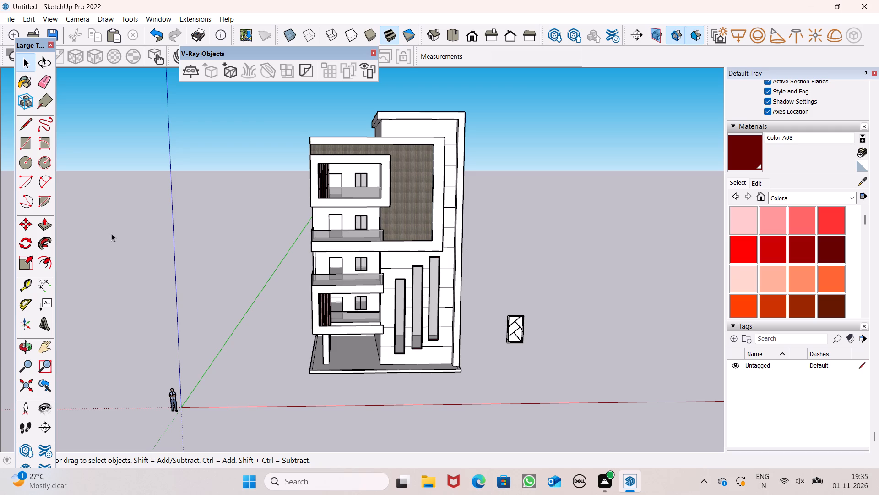
Paint the front face of the freestanding diagonal-patterned panel's frame with dark red Color A08.
{"action": "scroll", "coordinate": [484, 357], "scroll_direction": "up", "scroll_amount": 4}
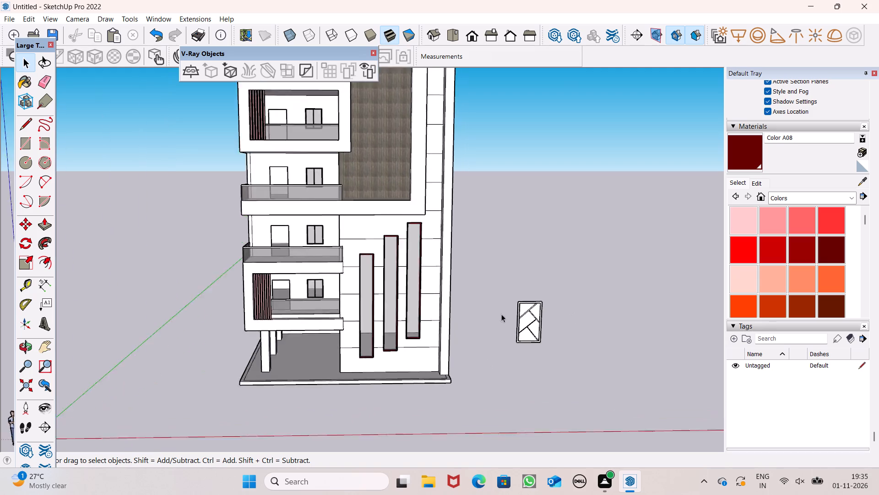
{"action": "scroll", "coordinate": [501, 314], "scroll_direction": "up", "scroll_amount": 3}
{"action": "scroll", "coordinate": [544, 350], "scroll_direction": "up", "scroll_amount": 6}
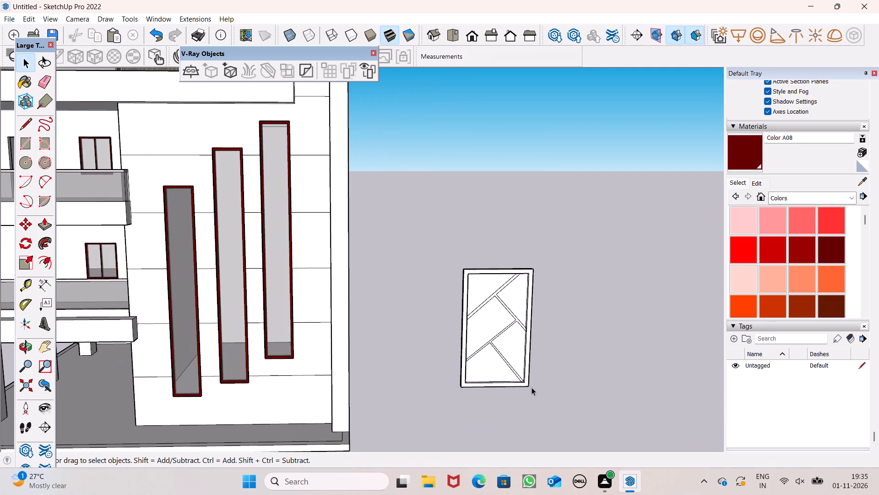
{"action": "scroll", "coordinate": [525, 376], "scroll_direction": "up", "scroll_amount": 4}
{"action": "scroll", "coordinate": [506, 258], "scroll_direction": "down", "scroll_amount": 4}
{"action": "middle_click_drag", "start_coordinate": [524, 311], "coordinate": [532, 374]}
{"action": "scroll", "coordinate": [532, 374], "scroll_direction": "up", "scroll_amount": 1}
{"action": "scroll", "coordinate": [507, 195], "scroll_direction": "down", "scroll_amount": 5}
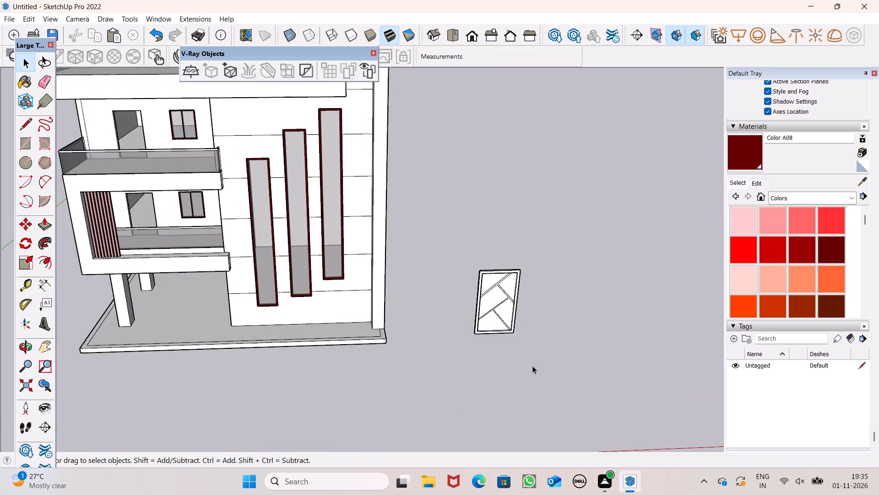
{"action": "scroll", "coordinate": [532, 364], "scroll_direction": "up", "scroll_amount": 6}
{"action": "scroll", "coordinate": [539, 198], "scroll_direction": "up", "scroll_amount": 3}
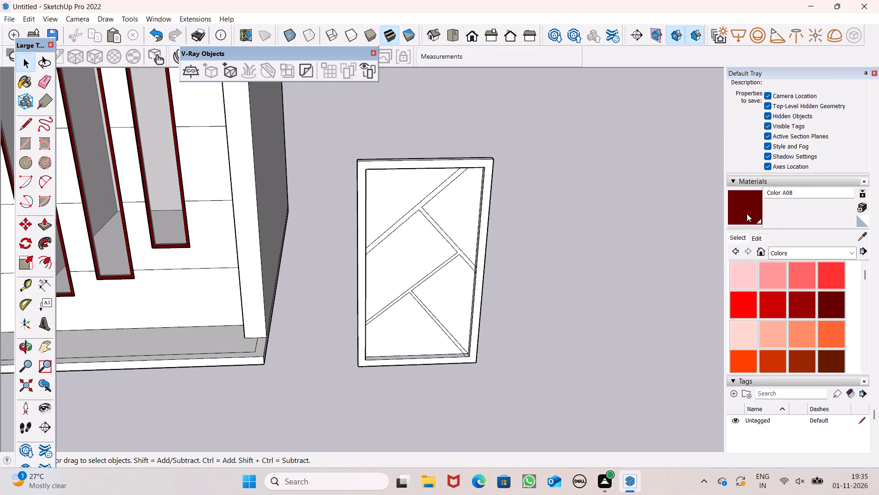
{"action": "left_click", "coordinate": [747, 214]}
{"action": "scroll", "coordinate": [321, 187], "scroll_direction": "up", "scroll_amount": 1}
{"action": "scroll", "coordinate": [427, 169], "scroll_direction": "up", "scroll_amount": 2}
{"action": "scroll", "coordinate": [329, 166], "scroll_direction": "up", "scroll_amount": 5}
{"action": "scroll", "coordinate": [355, 153], "scroll_direction": "down", "scroll_amount": 2}
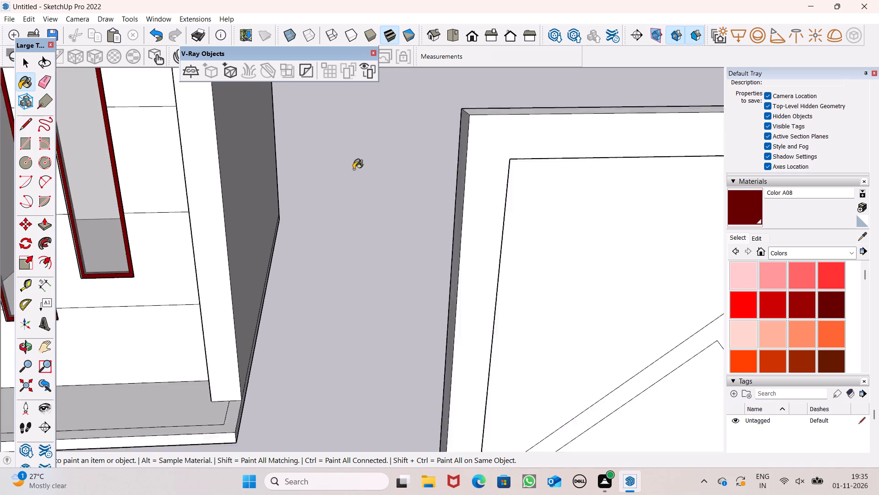
{"action": "scroll", "coordinate": [353, 169], "scroll_direction": "down", "scroll_amount": 3}
{"action": "middle_click_drag", "start_coordinate": [407, 230], "coordinate": [421, 291]}
{"action": "scroll", "coordinate": [390, 194], "scroll_direction": "up", "scroll_amount": 4}
{"action": "left_click", "coordinate": [399, 176]}
Paint the outer top and adjoining outer side of the panel's frame with dark red Color A08.
{"action": "scroll", "coordinate": [418, 201], "scroll_direction": "up", "scroll_amount": 1}
{"action": "middle_click_drag", "start_coordinate": [418, 201], "coordinate": [419, 208]}
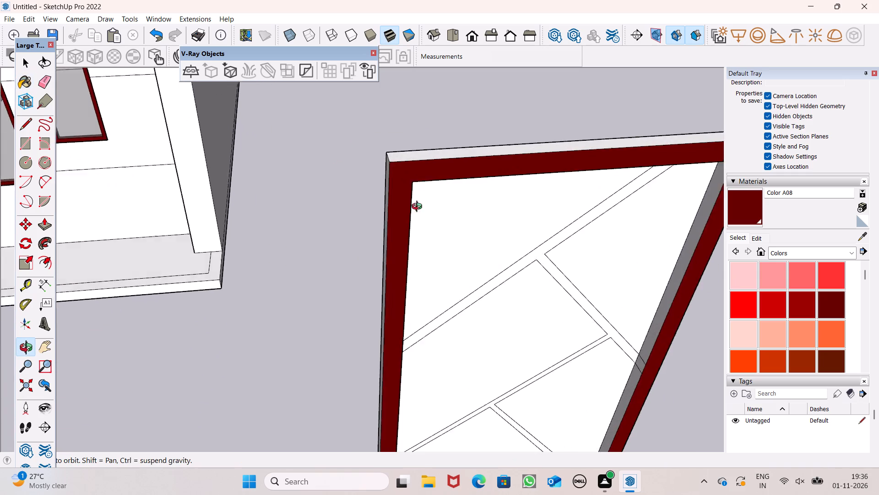
{"action": "middle_click_drag", "start_coordinate": [419, 208], "coordinate": [429, 272]}
{"action": "scroll", "coordinate": [364, 202], "scroll_direction": "up", "scroll_amount": 4}
{"action": "scroll", "coordinate": [434, 220], "scroll_direction": "down", "scroll_amount": 5}
{"action": "middle_click_drag", "start_coordinate": [474, 271], "coordinate": [504, 292]}
{"action": "scroll", "coordinate": [521, 279], "scroll_direction": "up", "scroll_amount": 2}
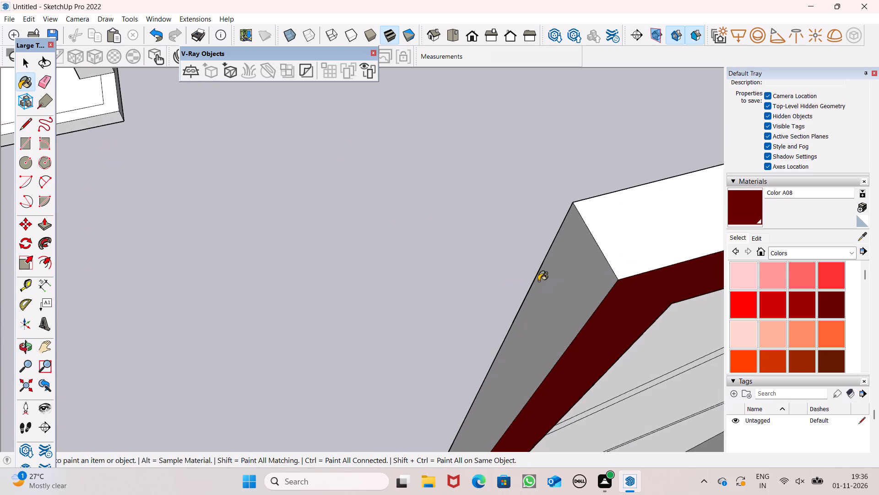
{"action": "scroll", "coordinate": [538, 281], "scroll_direction": "up", "scroll_amount": 2}
{"action": "left_click", "coordinate": [656, 227]}
{"action": "left_click", "coordinate": [606, 253]}
Erase the stray lines where the diagonal strips cross the inner side face of the panel's frame.
{"action": "scroll", "coordinate": [402, 116], "scroll_direction": "down", "scroll_amount": 6}
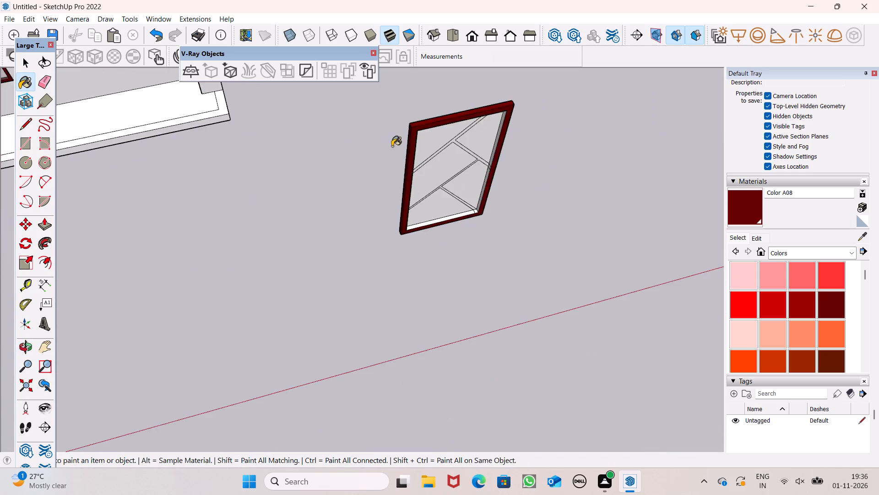
{"action": "scroll", "coordinate": [392, 146], "scroll_direction": "down", "scroll_amount": 1}
{"action": "middle_click_drag", "start_coordinate": [446, 202], "coordinate": [67, 124]}
{"action": "scroll", "coordinate": [379, 173], "scroll_direction": "up", "scroll_amount": 2}
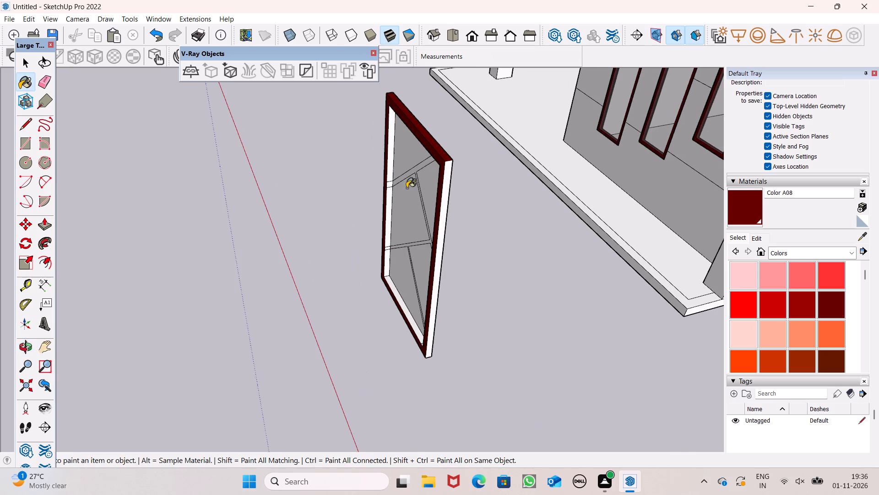
{"action": "left_click", "coordinate": [46, 81]}
{"action": "middle_click_drag", "start_coordinate": [296, 154], "coordinate": [301, 136]}
{"action": "scroll", "coordinate": [413, 137], "scroll_direction": "up", "scroll_amount": 14}
{"action": "left_click_drag", "start_coordinate": [380, 143], "coordinate": [381, 180]}
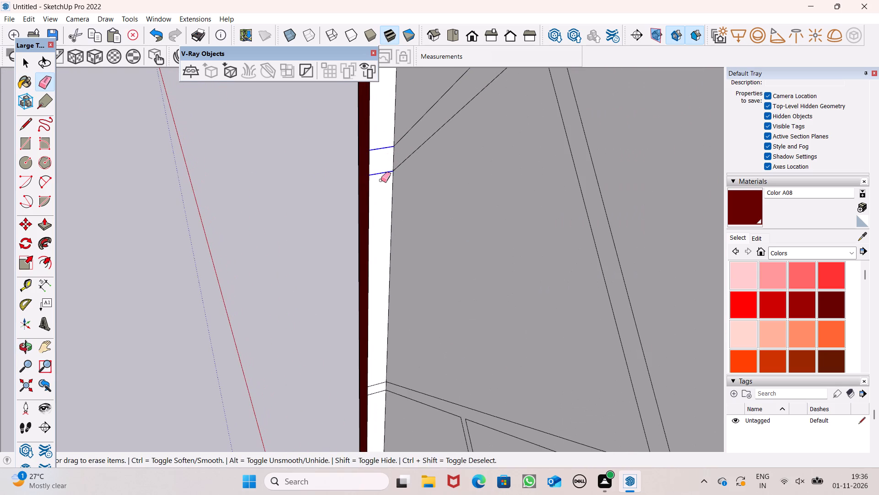
{"action": "left_click_drag", "start_coordinate": [381, 180], "coordinate": [381, 183]}
{"action": "scroll", "coordinate": [386, 116], "scroll_direction": "down", "scroll_amount": 4}
{"action": "scroll", "coordinate": [405, 333], "scroll_direction": "up", "scroll_amount": 3}
{"action": "scroll", "coordinate": [358, 343], "scroll_direction": "up", "scroll_amount": 3}
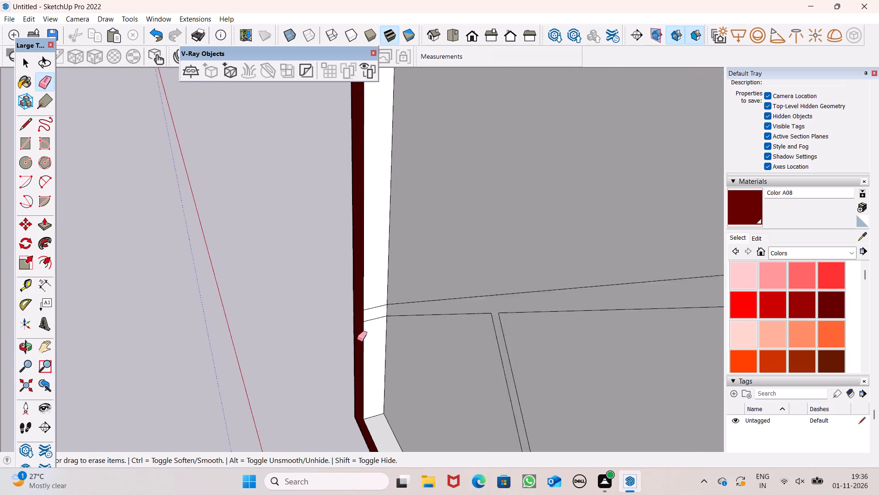
{"action": "scroll", "coordinate": [357, 339], "scroll_direction": "up", "scroll_amount": 2}
{"action": "left_click_drag", "start_coordinate": [380, 287], "coordinate": [378, 324]}
{"action": "scroll", "coordinate": [361, 218], "scroll_direction": "down", "scroll_amount": 6}
{"action": "scroll", "coordinate": [371, 302], "scroll_direction": "up", "scroll_amount": 4}
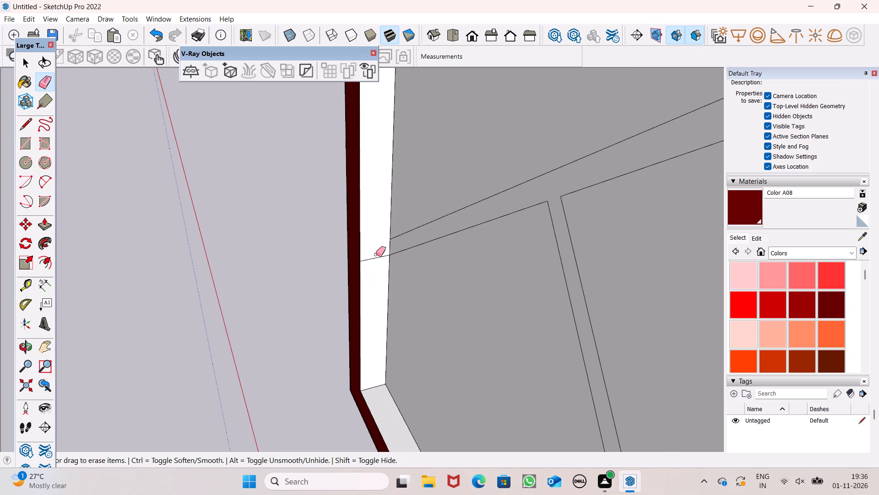
{"action": "left_click_drag", "start_coordinate": [376, 254], "coordinate": [375, 265]}
Erase the stray line at the frame's bottom inner corner, where the lowest diagonal strip ends.
{"action": "scroll", "coordinate": [379, 253], "scroll_direction": "down", "scroll_amount": 10}
{"action": "middle_click_drag", "start_coordinate": [344, 384], "coordinate": [519, 396]}
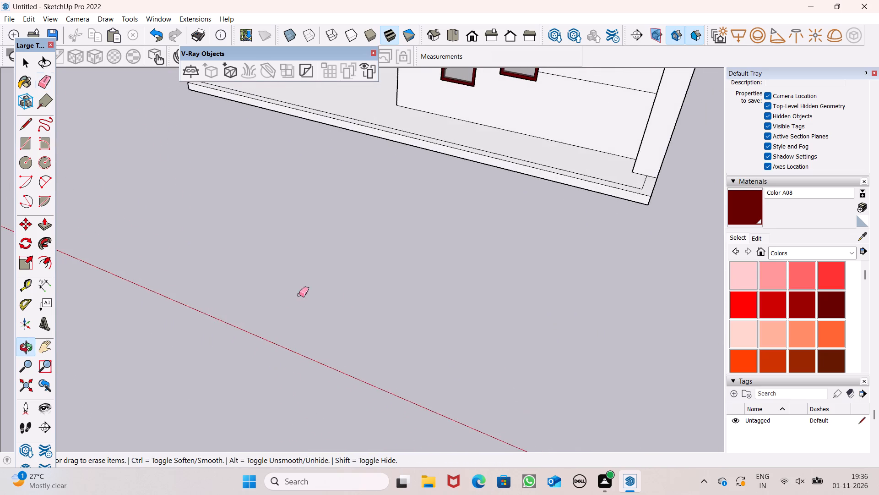
{"action": "scroll", "coordinate": [290, 299], "scroll_direction": "down", "scroll_amount": 4}
{"action": "middle_click_drag", "start_coordinate": [149, 315], "coordinate": [290, 366]}
{"action": "scroll", "coordinate": [194, 293], "scroll_direction": "down", "scroll_amount": 5}
{"action": "middle_click_drag", "start_coordinate": [291, 341], "coordinate": [438, 357]}
{"action": "scroll", "coordinate": [500, 175], "scroll_direction": "up", "scroll_amount": 2}
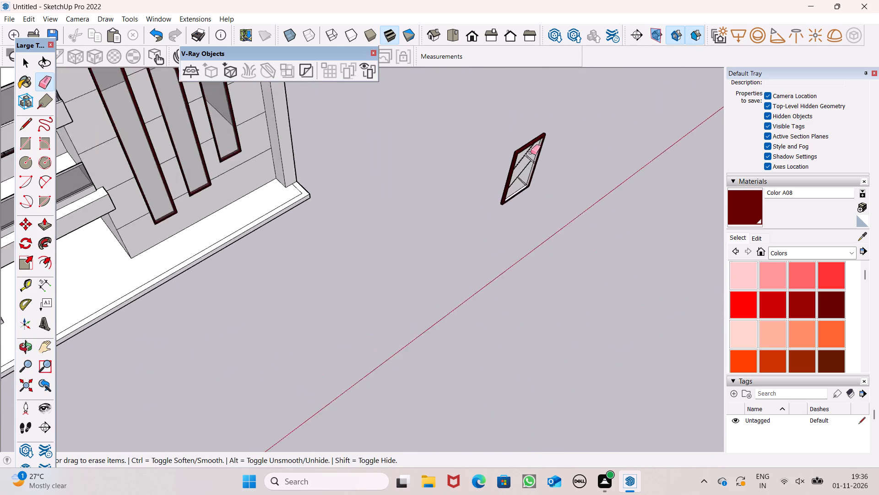
{"action": "scroll", "coordinate": [531, 153], "scroll_direction": "up", "scroll_amount": 8}
{"action": "scroll", "coordinate": [477, 229], "scroll_direction": "up", "scroll_amount": 6}
{"action": "scroll", "coordinate": [524, 275], "scroll_direction": "up", "scroll_amount": 1}
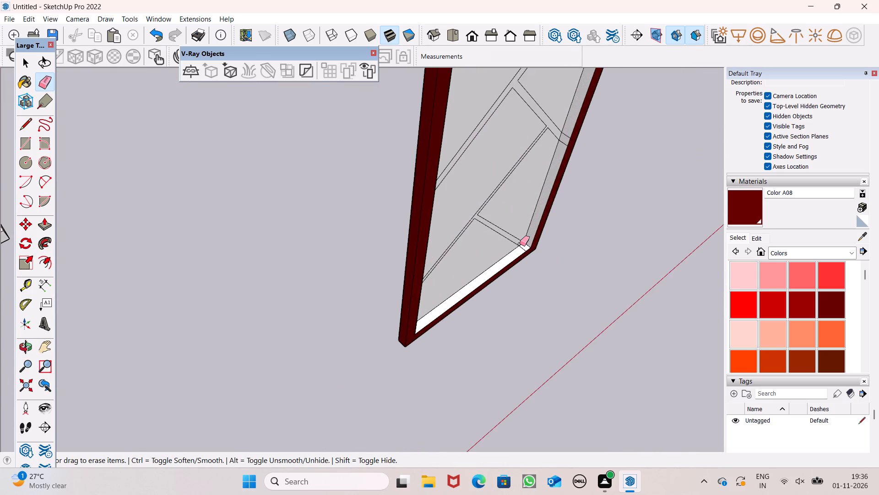
{"action": "scroll", "coordinate": [520, 243], "scroll_direction": "up", "scroll_amount": 11}
{"action": "left_click", "coordinate": [526, 256]}
Erase the two stray lines crossing the frame's opposite inner side face, where the middle diagonal strip ends.
{"action": "scroll", "coordinate": [494, 277], "scroll_direction": "down", "scroll_amount": 7}
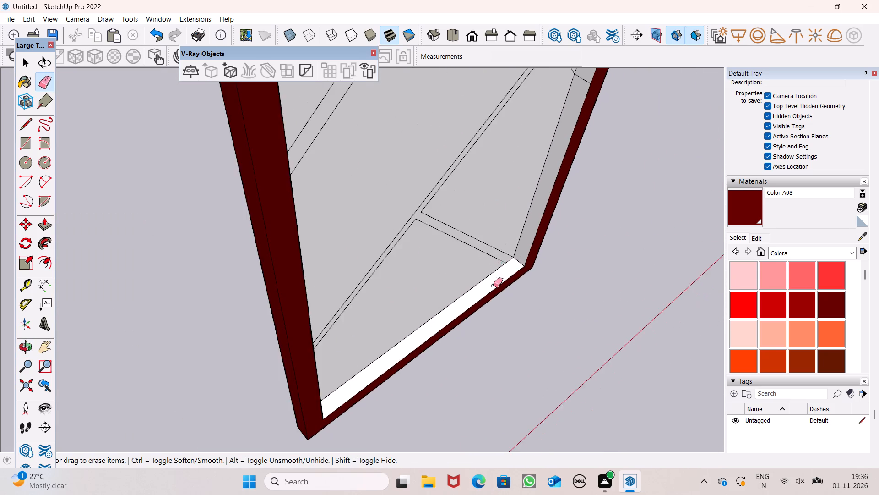
{"action": "scroll", "coordinate": [493, 299], "scroll_direction": "down", "scroll_amount": 5}
{"action": "middle_click_drag", "start_coordinate": [495, 302], "coordinate": [508, 298]}
{"action": "scroll", "coordinate": [522, 198], "scroll_direction": "up", "scroll_amount": 8}
{"action": "scroll", "coordinate": [513, 216], "scroll_direction": "down", "scroll_amount": 5}
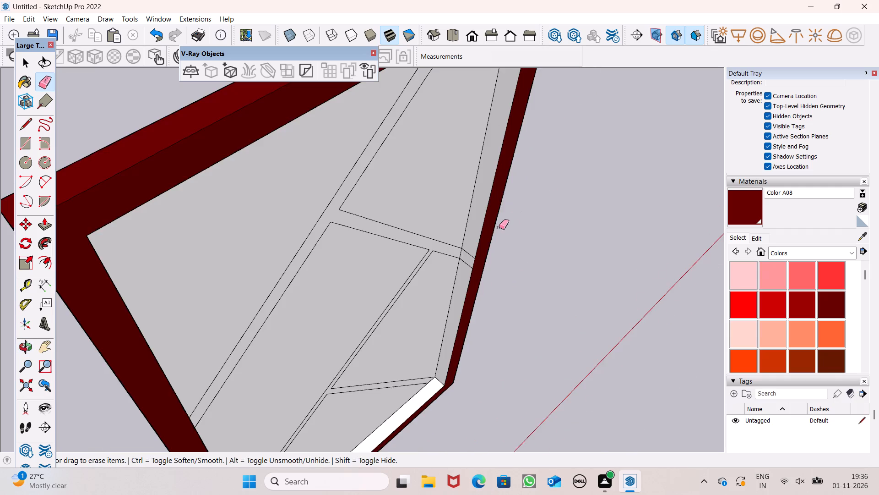
{"action": "scroll", "coordinate": [483, 242], "scroll_direction": "up", "scroll_amount": 7}
{"action": "left_click_drag", "start_coordinate": [483, 241], "coordinate": [481, 262]}
{"action": "scroll", "coordinate": [447, 236], "scroll_direction": "down", "scroll_amount": 6}
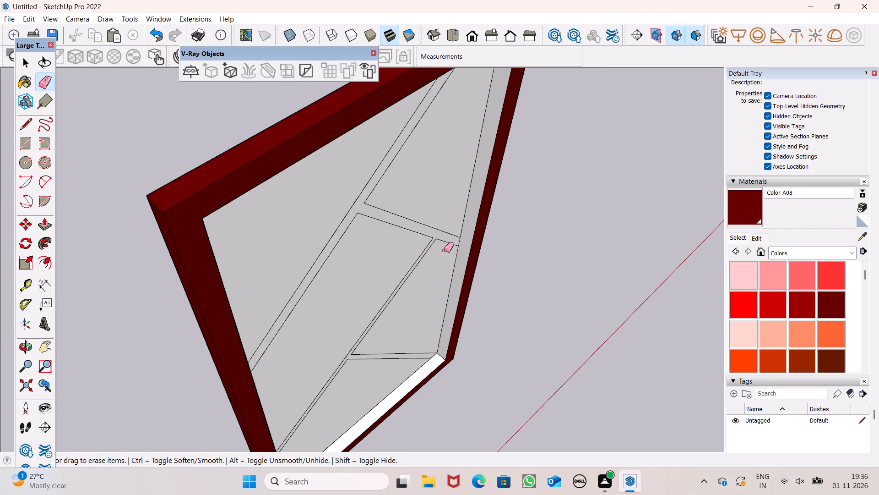
Paint the frame's remaining outer side, one inner side and the inner bottom face with dark red Color A08.
{"action": "middle_click_drag", "start_coordinate": [445, 251], "coordinate": [464, 222]}
{"action": "scroll", "coordinate": [424, 223], "scroll_direction": "down", "scroll_amount": 5}
{"action": "middle_click_drag", "start_coordinate": [474, 163], "coordinate": [101, 47]}
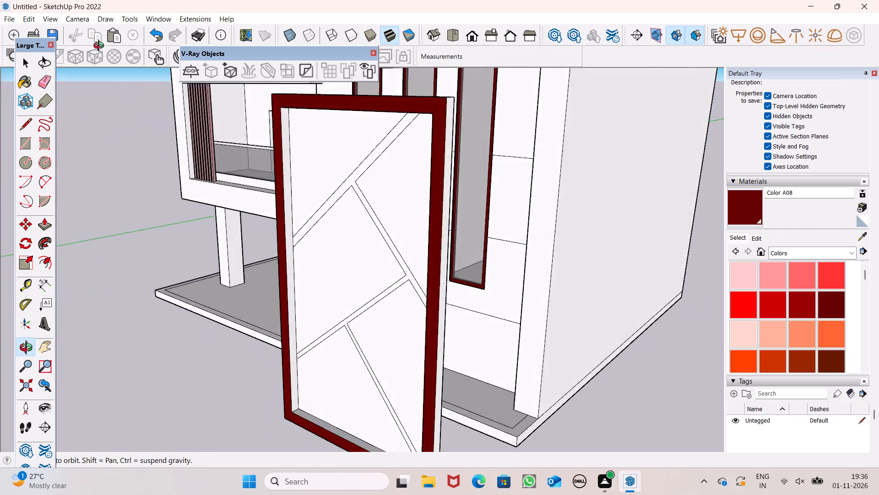
{"action": "middle_click_drag", "start_coordinate": [101, 47], "coordinate": [80, 91]}
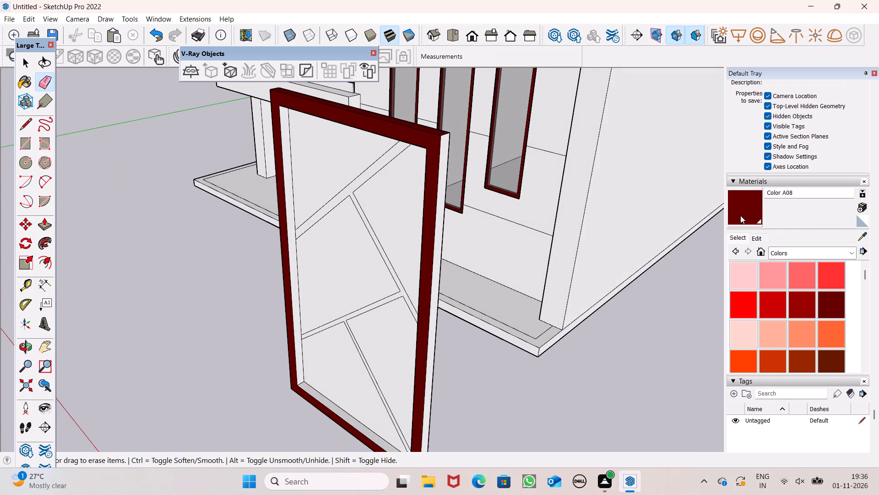
{"action": "left_click", "coordinate": [740, 215]}
{"action": "scroll", "coordinate": [544, 289], "scroll_direction": "up", "scroll_amount": 1}
{"action": "middle_click_drag", "start_coordinate": [529, 297], "coordinate": [483, 299]}
{"action": "scroll", "coordinate": [278, 174], "scroll_direction": "down", "scroll_amount": 5}
{"action": "scroll", "coordinate": [186, 214], "scroll_direction": "up", "scroll_amount": 8}
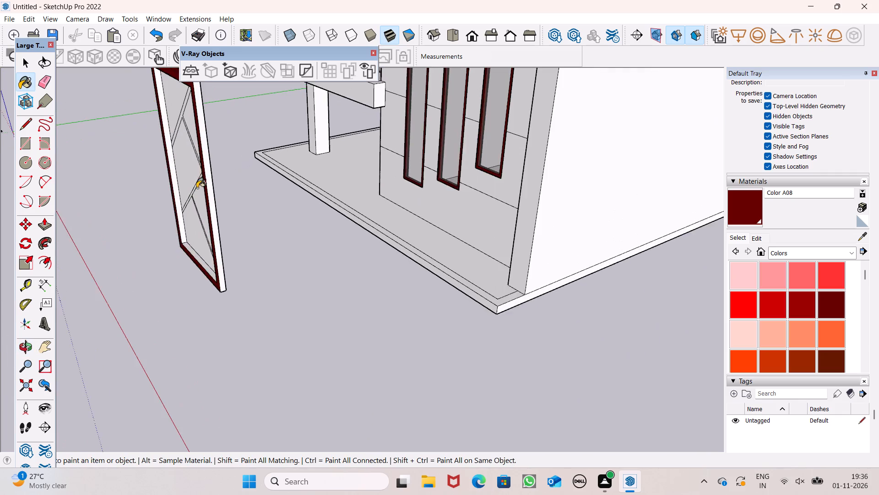
{"action": "scroll", "coordinate": [205, 168], "scroll_direction": "up", "scroll_amount": 6}
{"action": "left_click", "coordinate": [212, 170]}
{"action": "scroll", "coordinate": [175, 318], "scroll_direction": "up", "scroll_amount": 3}
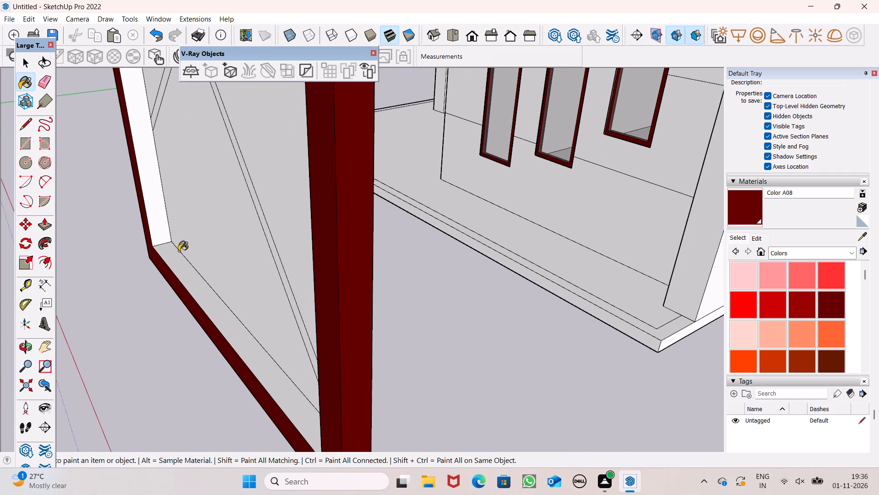
{"action": "left_click", "coordinate": [158, 221]}
{"action": "left_click", "coordinate": [192, 274]}
Finish painting the frame with dark red Color A08, including the underside of the panel.
{"action": "scroll", "coordinate": [236, 246], "scroll_direction": "down", "scroll_amount": 4}
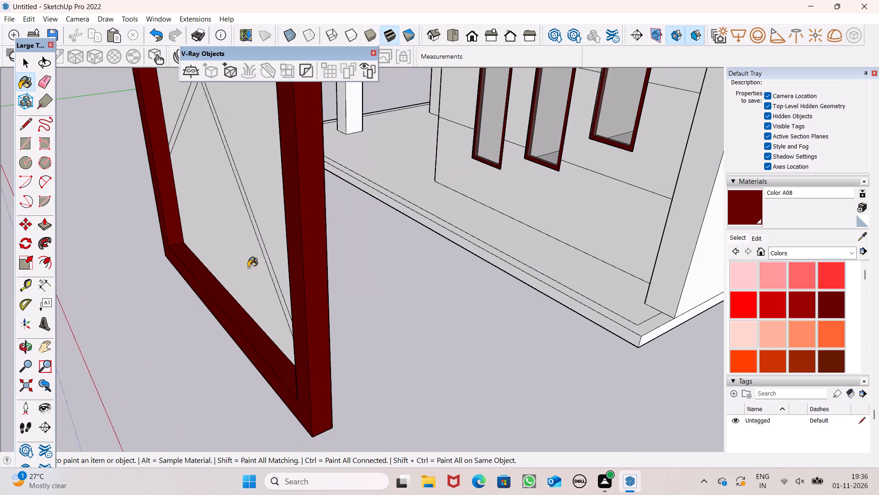
{"action": "middle_click_drag", "start_coordinate": [294, 297], "coordinate": [44, 347]}
{"action": "scroll", "coordinate": [177, 332], "scroll_direction": "up", "scroll_amount": 2}
{"action": "left_click", "coordinate": [343, 305]}
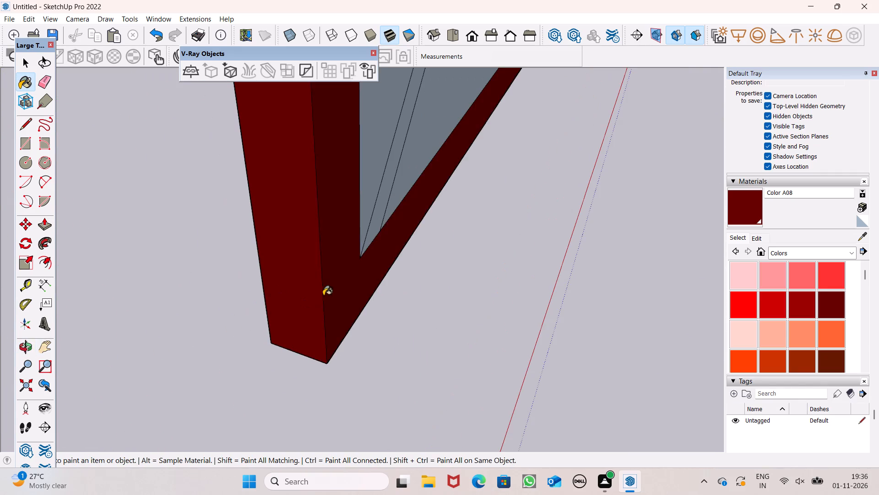
{"action": "scroll", "coordinate": [322, 307], "scroll_direction": "down", "scroll_amount": 13}
{"action": "middle_click_drag", "start_coordinate": [356, 336], "coordinate": [409, 54]}
{"action": "scroll", "coordinate": [412, 54], "scroll_direction": "up", "scroll_amount": 1}
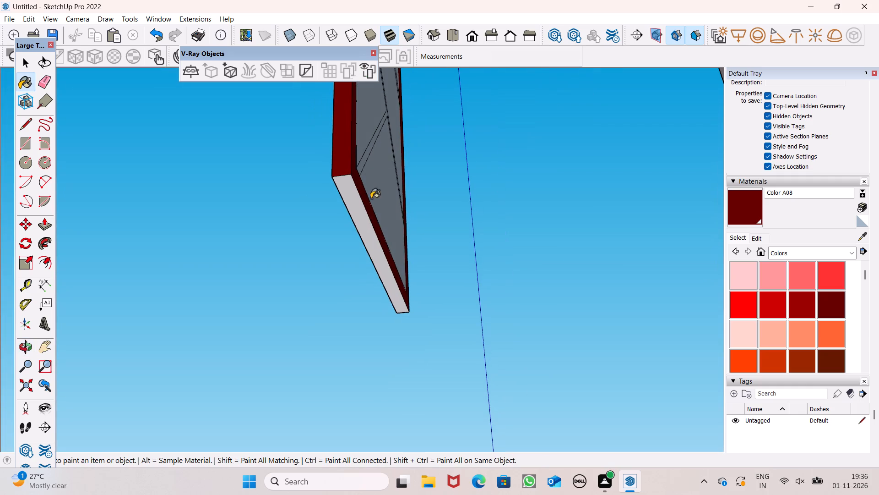
{"action": "left_click", "coordinate": [357, 203]}
Stop painting and examine the dark-red-framed panel from several angles alongside the building.
{"action": "scroll", "coordinate": [415, 177], "scroll_direction": "down", "scroll_amount": 4}
{"action": "middle_click_drag", "start_coordinate": [429, 215], "coordinate": [513, 368]}
{"action": "scroll", "coordinate": [407, 157], "scroll_direction": "down", "scroll_amount": 6}
{"action": "middle_click_drag", "start_coordinate": [459, 263], "coordinate": [755, 287]}
{"action": "middle_click_drag", "start_coordinate": [532, 304], "coordinate": [765, 231]}
{"action": "scroll", "coordinate": [648, 227], "scroll_direction": "up", "scroll_amount": 3}
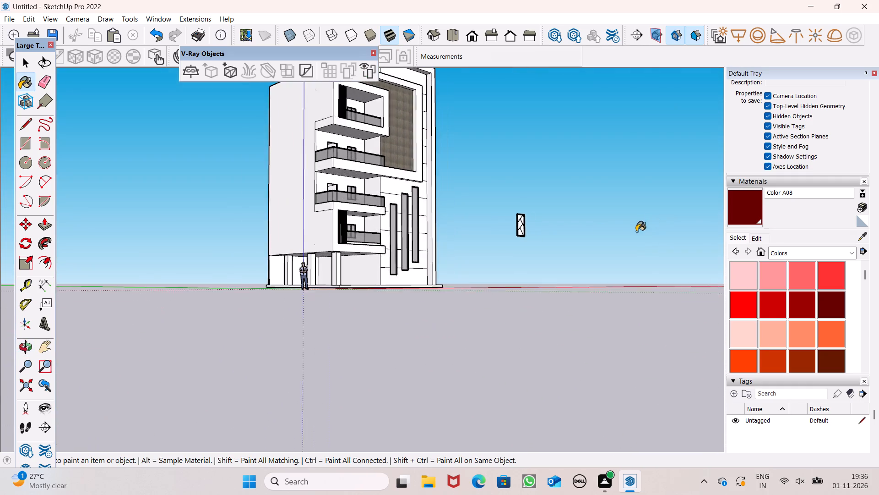
{"action": "scroll", "coordinate": [636, 231], "scroll_direction": "up", "scroll_amount": 7}
{"action": "scroll", "coordinate": [511, 200], "scroll_direction": "up", "scroll_amount": 8}
{"action": "scroll", "coordinate": [532, 204], "scroll_direction": "down", "scroll_amount": 6}
{"action": "middle_click_drag", "start_coordinate": [537, 246], "coordinate": [350, 361]}
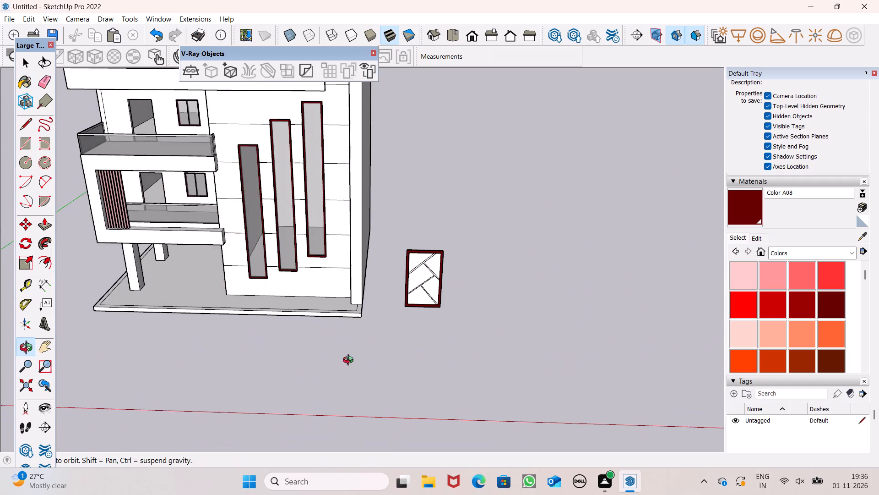
{"action": "middle_click_drag", "start_coordinate": [350, 361], "coordinate": [347, 347]}
{"action": "key", "text": "space"}
{"action": "scroll", "coordinate": [373, 298], "scroll_direction": "up", "scroll_amount": 3}
{"action": "scroll", "coordinate": [426, 270], "scroll_direction": "down", "scroll_amount": 1}
{"action": "middle_click_drag", "start_coordinate": [435, 262], "coordinate": [429, 280]}
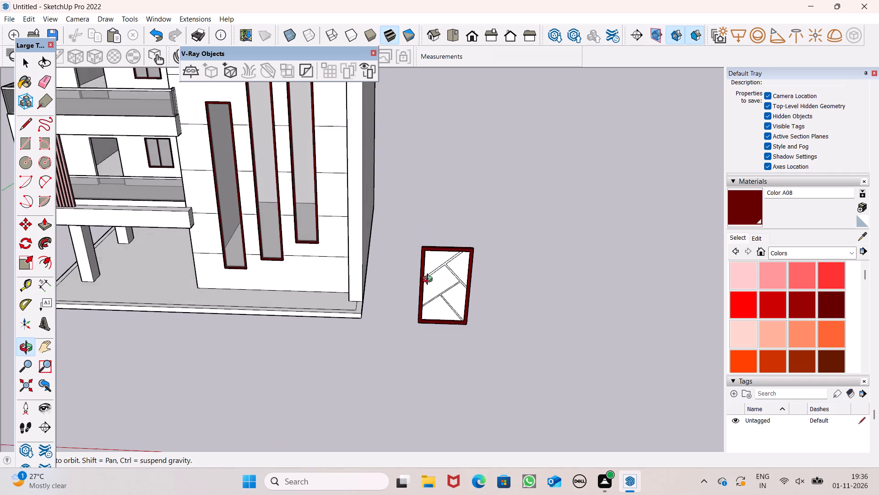
{"action": "middle_click_drag", "start_coordinate": [429, 280], "coordinate": [429, 278]}
{"action": "scroll", "coordinate": [425, 289], "scroll_direction": "up", "scroll_amount": 1}
{"action": "middle_click_drag", "start_coordinate": [432, 269], "coordinate": [436, 259]}
Paint the five fields between the panel's diagonal strips with brown Color C07.
{"action": "left_click", "coordinate": [753, 211]}
{"action": "scroll", "coordinate": [570, 236], "scroll_direction": "up", "scroll_amount": 2}
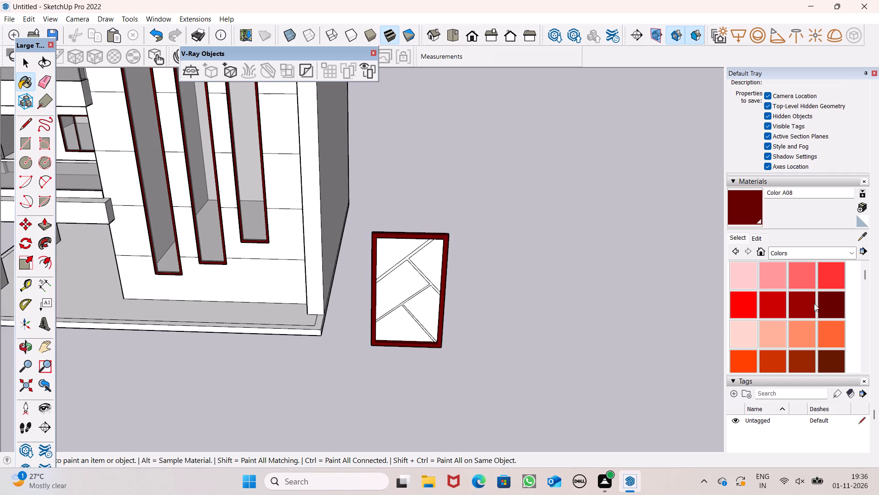
{"action": "scroll", "coordinate": [808, 335], "scroll_direction": "down", "scroll_amount": 4}
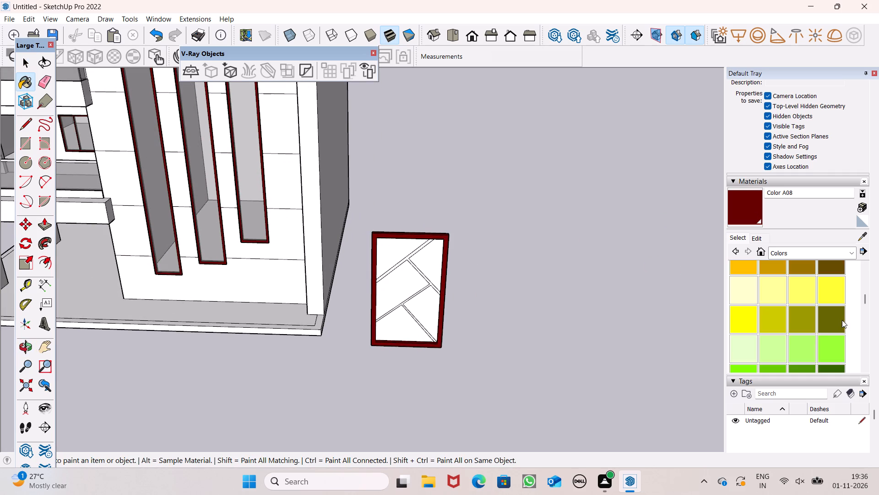
{"action": "scroll", "coordinate": [826, 318], "scroll_direction": "up", "scroll_amount": 2}
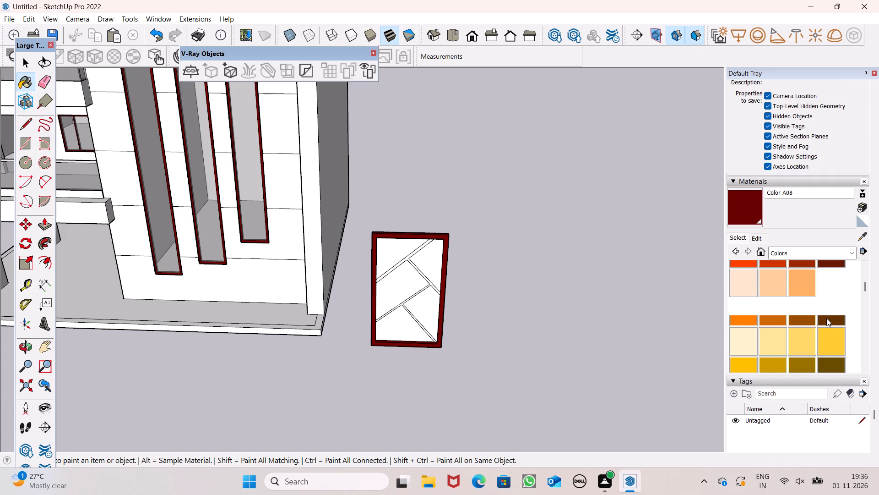
{"action": "left_click", "coordinate": [808, 322]}
{"action": "scroll", "coordinate": [523, 309], "scroll_direction": "up", "scroll_amount": 5}
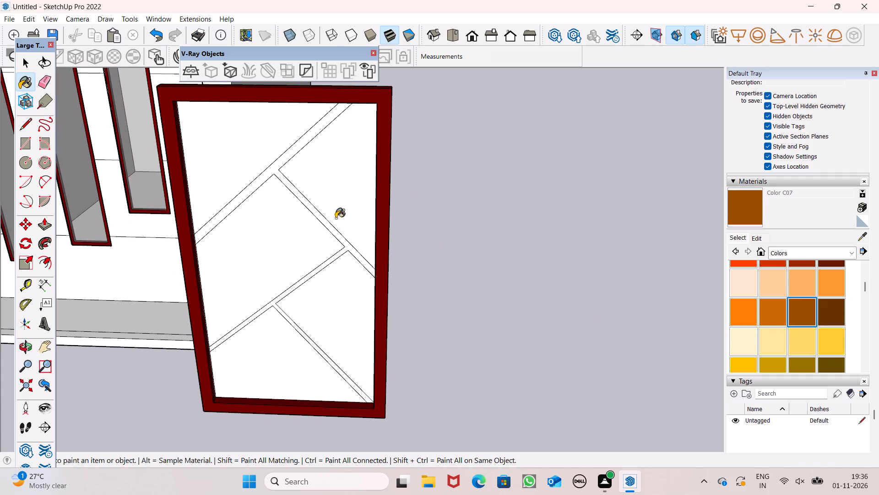
{"action": "left_click", "coordinate": [336, 218]}
{"action": "left_click_drag", "start_coordinate": [301, 230], "coordinate": [294, 229]}
{"action": "left_click", "coordinate": [225, 143]}
{"action": "left_click", "coordinate": [273, 346]}
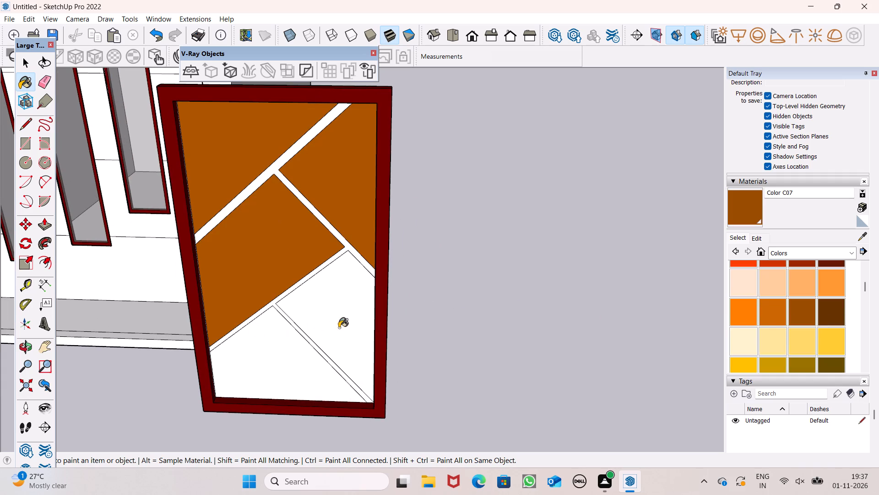
{"action": "left_click", "coordinate": [328, 319]}
{"action": "key", "text": "space"}
Darken the brown Color C07 material by setting its red value to 126, and check it on the panel.
{"action": "scroll", "coordinate": [420, 301], "scroll_direction": "down", "scroll_amount": 4}
{"action": "middle_click_drag", "start_coordinate": [432, 300], "coordinate": [448, 279]}
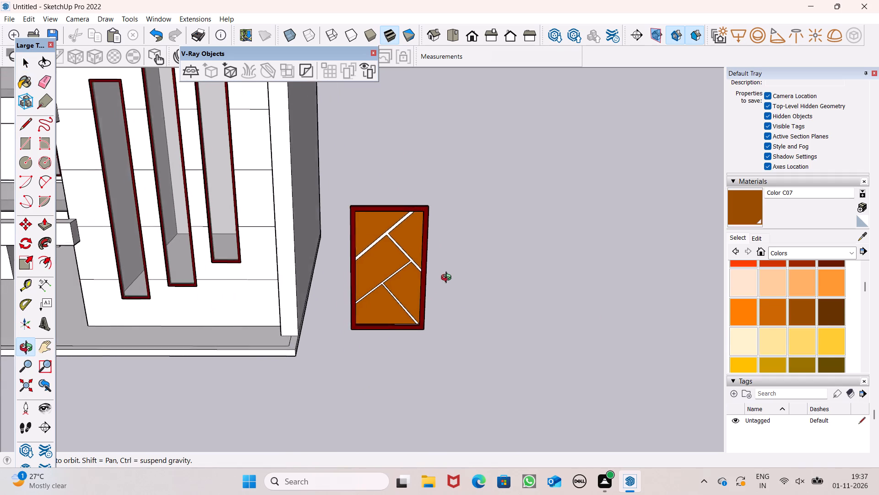
{"action": "middle_click_drag", "start_coordinate": [448, 279], "coordinate": [484, 288]}
{"action": "left_click", "coordinate": [757, 238]}
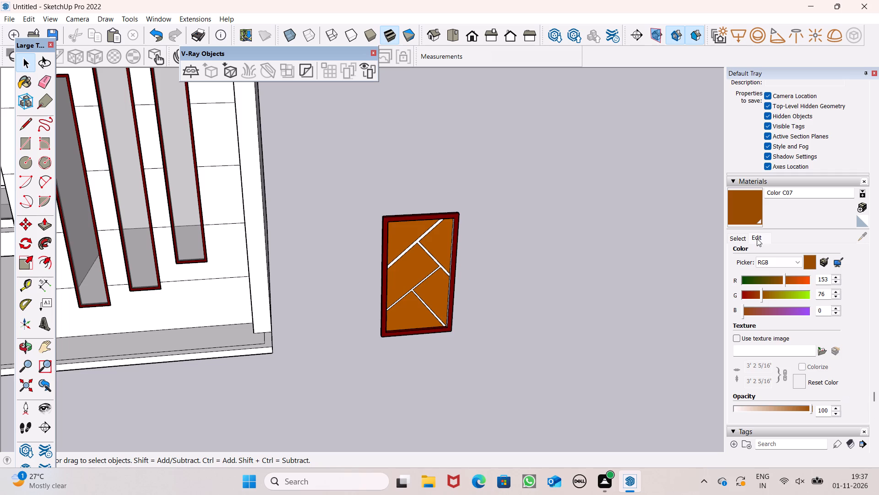
{"action": "left_click", "coordinate": [776, 278]}
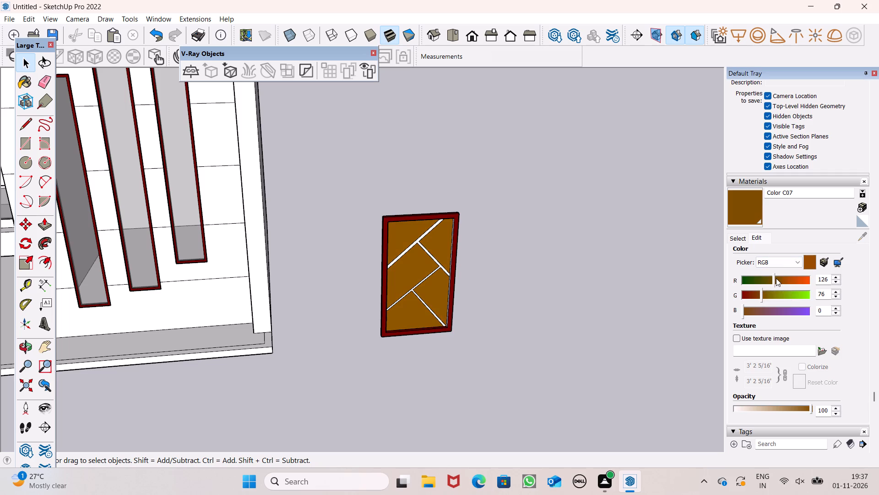
{"action": "left_click", "coordinate": [608, 270]}
{"action": "middle_click_drag", "start_coordinate": [540, 306], "coordinate": [568, 296]}
{"action": "scroll", "coordinate": [540, 306], "scroll_direction": "up", "scroll_amount": 1}
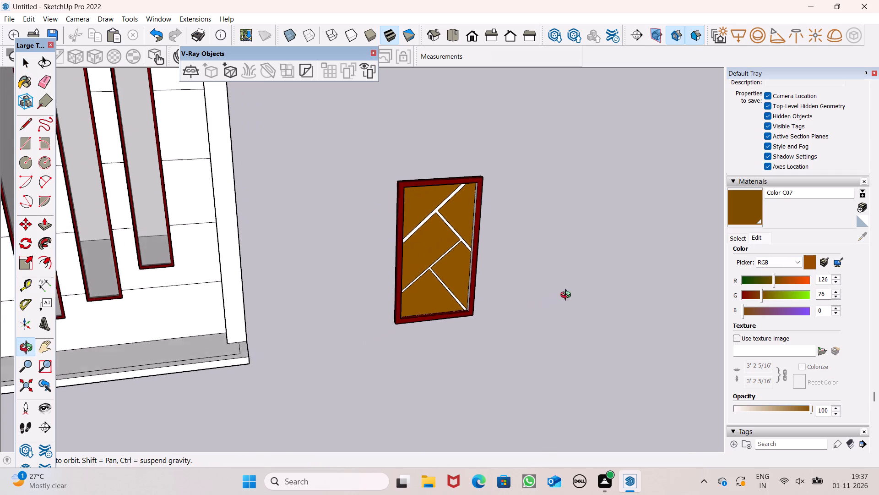
{"action": "middle_click_drag", "start_coordinate": [568, 296], "coordinate": [632, 289]}
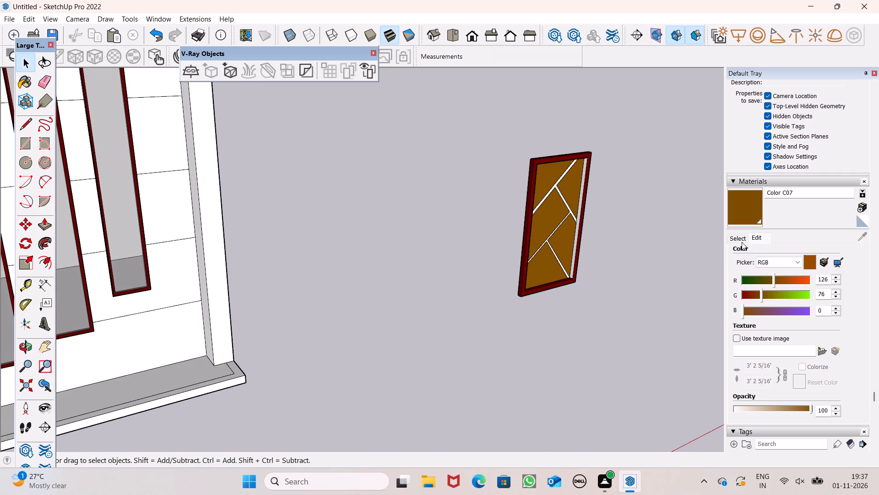
Paint the unpainted inner side face of the panel's frame with dark brown Color B08.
{"action": "left_click", "coordinate": [741, 241]}
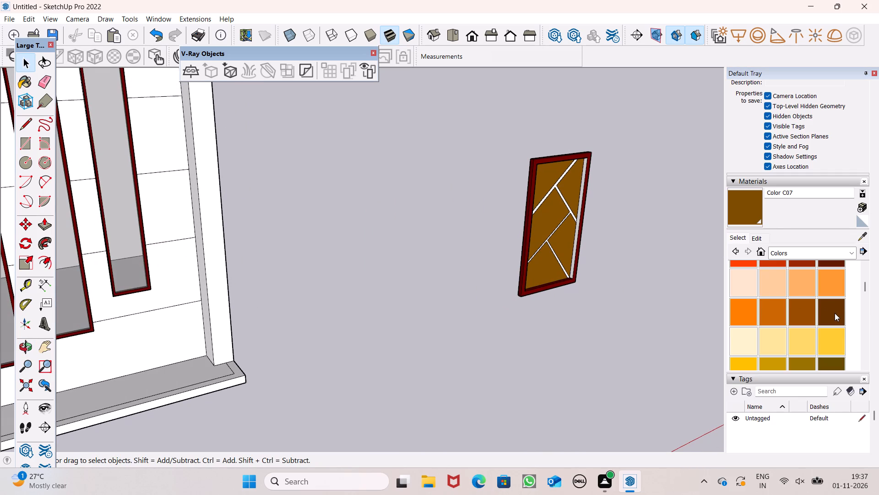
{"action": "scroll", "coordinate": [835, 313], "scroll_direction": "up", "scroll_amount": 1}
{"action": "left_click", "coordinate": [834, 313]}
{"action": "scroll", "coordinate": [606, 186], "scroll_direction": "up", "scroll_amount": 3}
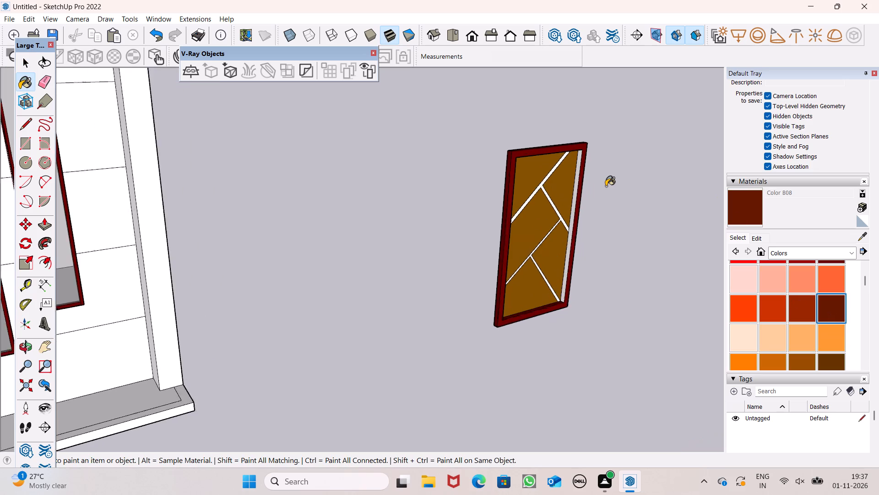
{"action": "scroll", "coordinate": [606, 186], "scroll_direction": "up", "scroll_amount": 4}
{"action": "middle_click_drag", "start_coordinate": [553, 226], "coordinate": [587, 251]}
{"action": "scroll", "coordinate": [532, 241], "scroll_direction": "up", "scroll_amount": 3}
{"action": "left_click", "coordinate": [525, 241]}
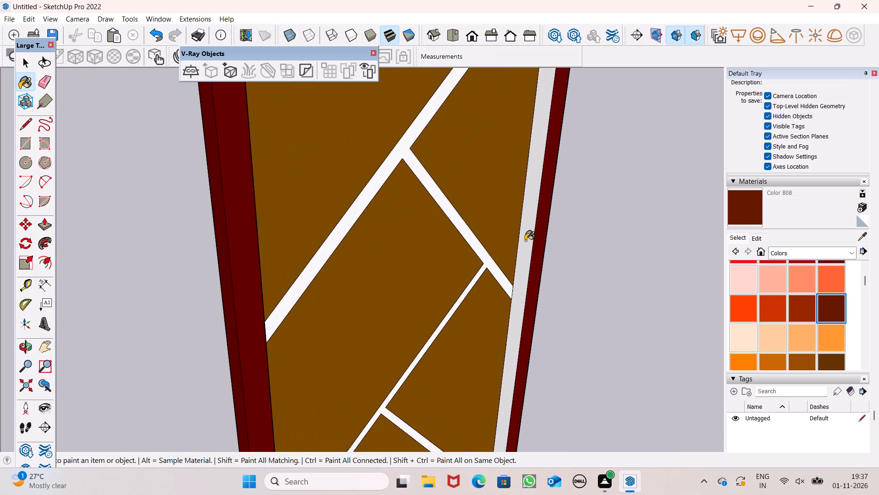
Paint all three segments of the frame's inner top face with Color B08.
{"action": "scroll", "coordinate": [535, 245], "scroll_direction": "up", "scroll_amount": 1}
{"action": "middle_click_drag", "start_coordinate": [535, 245], "coordinate": [125, 263]}
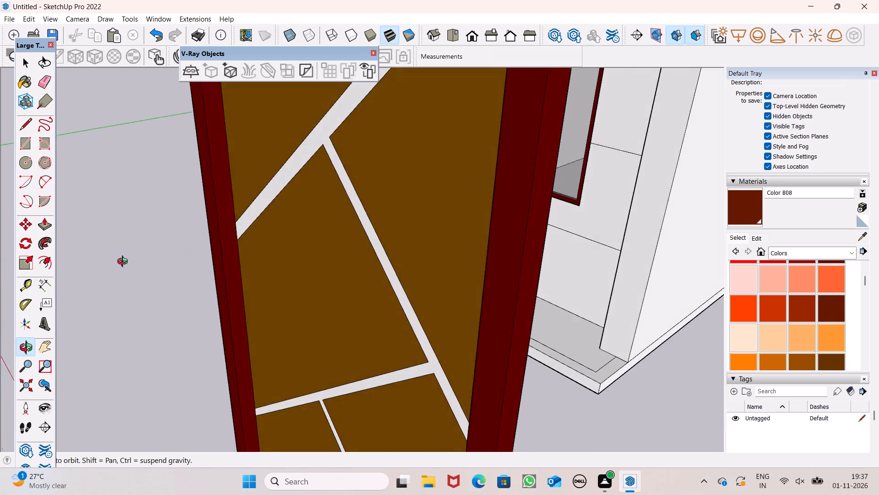
{"action": "middle_click_drag", "start_coordinate": [125, 263], "coordinate": [480, 76]}
{"action": "scroll", "coordinate": [477, 247], "scroll_direction": "down", "scroll_amount": 5}
{"action": "middle_click_drag", "start_coordinate": [476, 240], "coordinate": [477, 231]}
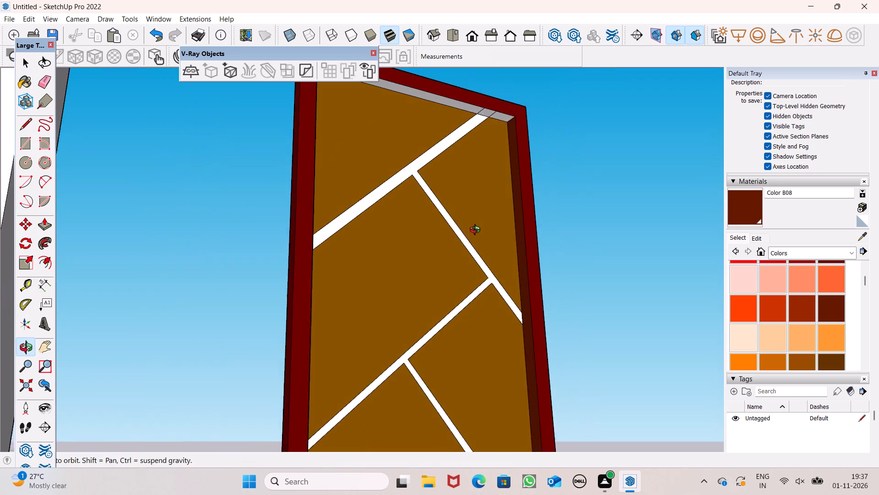
{"action": "middle_click_drag", "start_coordinate": [477, 231], "coordinate": [477, 214]}
{"action": "scroll", "coordinate": [477, 214], "scroll_direction": "up", "scroll_amount": 10}
{"action": "scroll", "coordinate": [472, 110], "scroll_direction": "down", "scroll_amount": 6}
{"action": "scroll", "coordinate": [464, 88], "scroll_direction": "up", "scroll_amount": 7}
{"action": "left_click", "coordinate": [471, 81]}
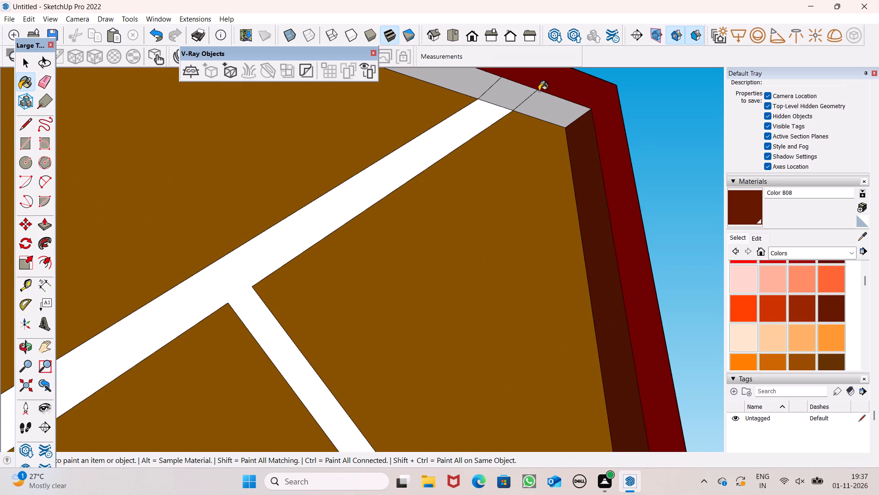
{"action": "left_click", "coordinate": [493, 91]}
{"action": "left_click", "coordinate": [538, 100]}
Examine the coloured panel from several angles and alongside the building facade.
{"action": "scroll", "coordinate": [533, 93], "scroll_direction": "down", "scroll_amount": 14}
{"action": "middle_click_drag", "start_coordinate": [561, 125], "coordinate": [320, 195]}
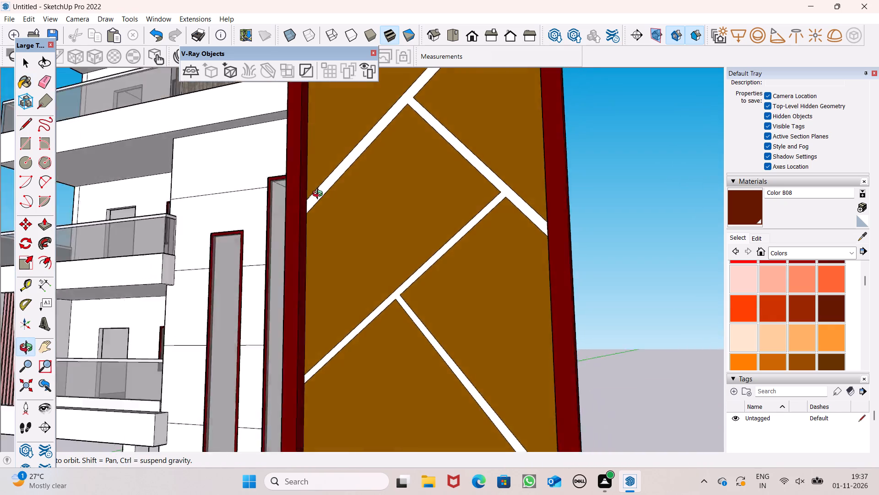
{"action": "middle_click_drag", "start_coordinate": [320, 195], "coordinate": [261, 225]}
{"action": "scroll", "coordinate": [434, 166], "scroll_direction": "down", "scroll_amount": 7}
{"action": "middle_click_drag", "start_coordinate": [465, 234], "coordinate": [466, 362]}
{"action": "scroll", "coordinate": [453, 388], "scroll_direction": "up", "scroll_amount": 2}
{"action": "middle_click_drag", "start_coordinate": [449, 370], "coordinate": [290, 408]}
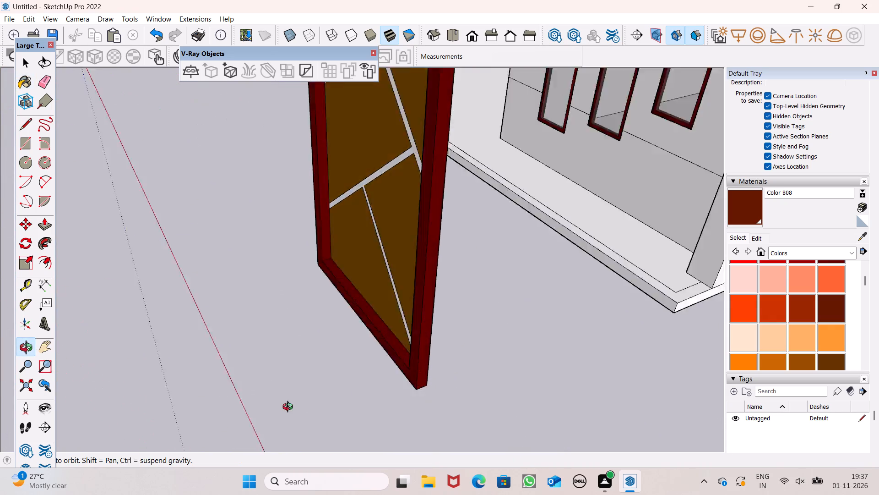
{"action": "middle_click_drag", "start_coordinate": [290, 408], "coordinate": [635, 320]}
{"action": "scroll", "coordinate": [530, 338], "scroll_direction": "down", "scroll_amount": 2}
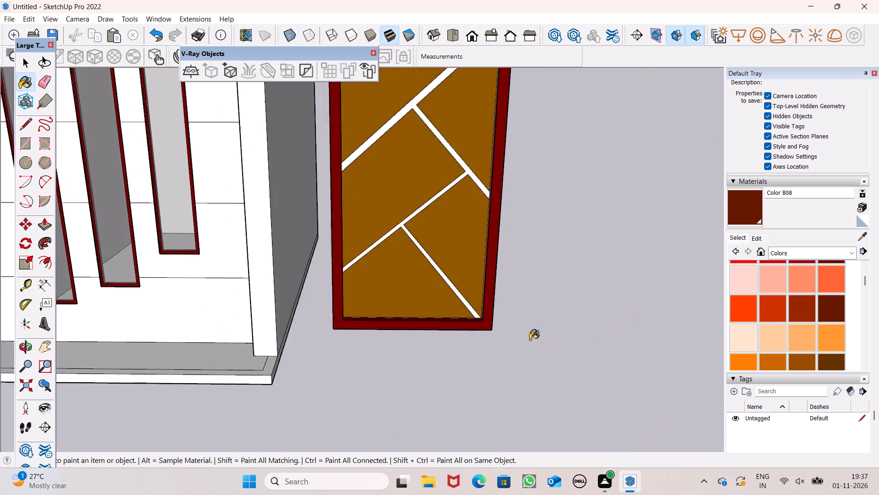
{"action": "scroll", "coordinate": [530, 340], "scroll_direction": "down", "scroll_amount": 2}
{"action": "middle_click_drag", "start_coordinate": [515, 348], "coordinate": [562, 279]}
{"action": "scroll", "coordinate": [396, 305], "scroll_direction": "down", "scroll_amount": 3}
{"action": "scroll", "coordinate": [487, 178], "scroll_direction": "up", "scroll_amount": 3}
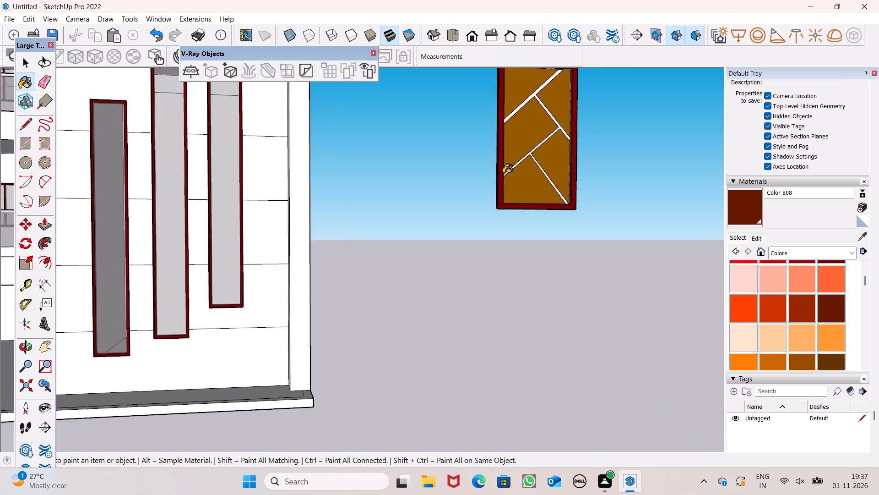
{"action": "scroll", "coordinate": [503, 174], "scroll_direction": "up", "scroll_amount": 3}
{"action": "scroll", "coordinate": [489, 266], "scroll_direction": "down", "scroll_amount": 7}
{"action": "scroll", "coordinate": [532, 164], "scroll_direction": "up", "scroll_amount": 3}
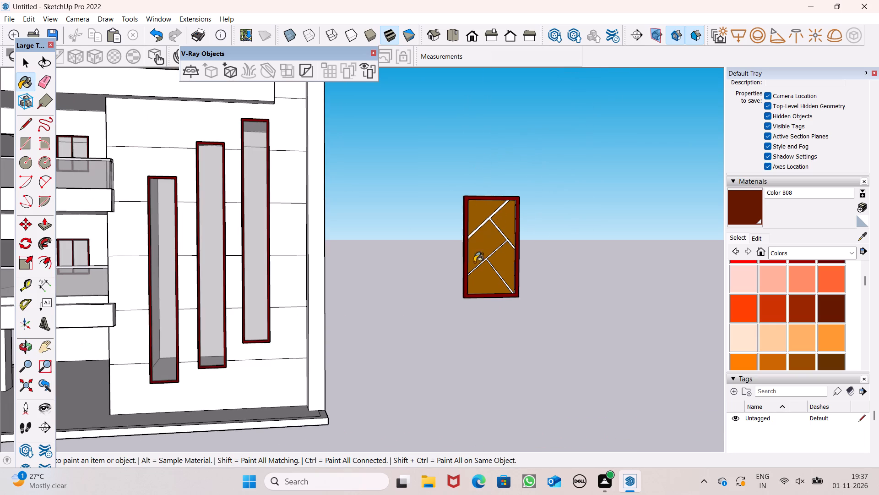
{"action": "middle_click_drag", "start_coordinate": [472, 265], "coordinate": [479, 280]}
{"action": "scroll", "coordinate": [471, 283], "scroll_direction": "up", "scroll_amount": 1}
{"action": "scroll", "coordinate": [416, 199], "scroll_direction": "down", "scroll_amount": 1}
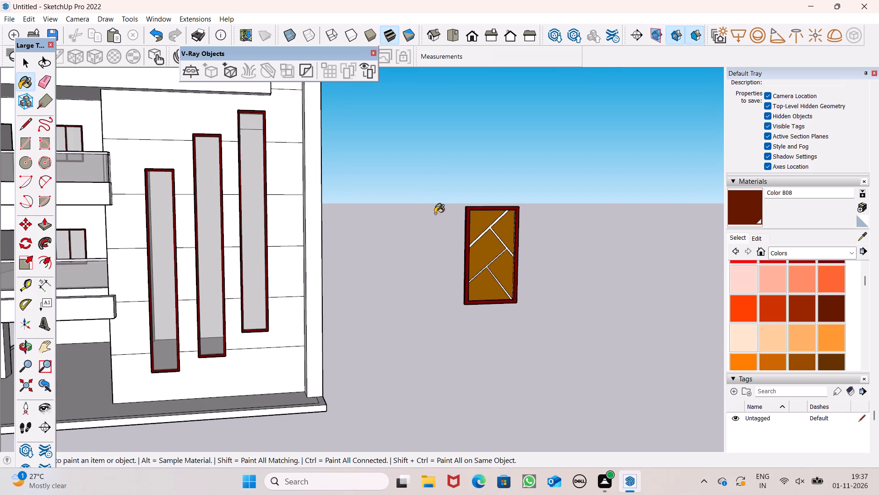
{"action": "middle_click_drag", "start_coordinate": [435, 216], "coordinate": [449, 278]}
{"action": "scroll", "coordinate": [468, 193], "scroll_direction": "down", "scroll_amount": 5}
{"action": "scroll", "coordinate": [515, 263], "scroll_direction": "down", "scroll_amount": 1}
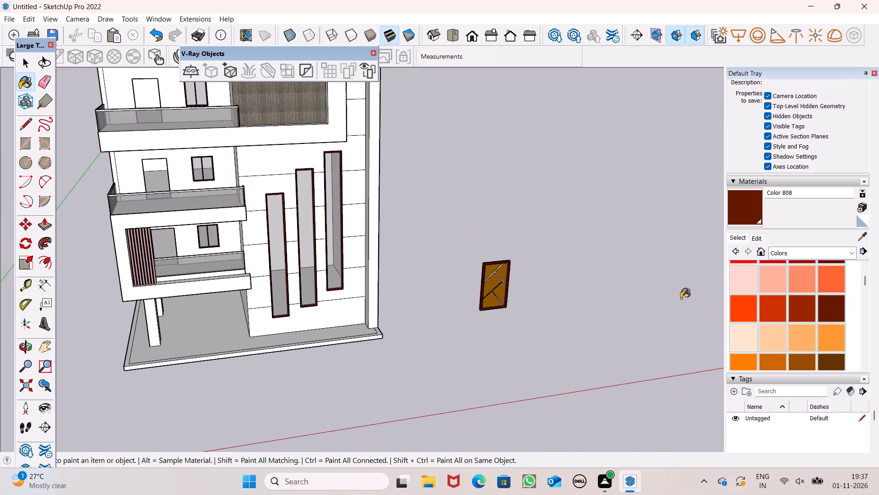
{"action": "scroll", "coordinate": [698, 282], "scroll_direction": "up", "scroll_amount": 2}
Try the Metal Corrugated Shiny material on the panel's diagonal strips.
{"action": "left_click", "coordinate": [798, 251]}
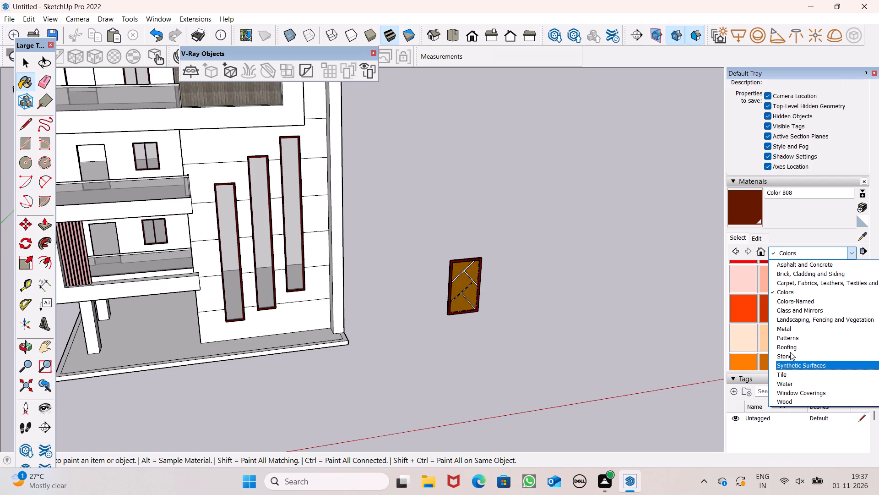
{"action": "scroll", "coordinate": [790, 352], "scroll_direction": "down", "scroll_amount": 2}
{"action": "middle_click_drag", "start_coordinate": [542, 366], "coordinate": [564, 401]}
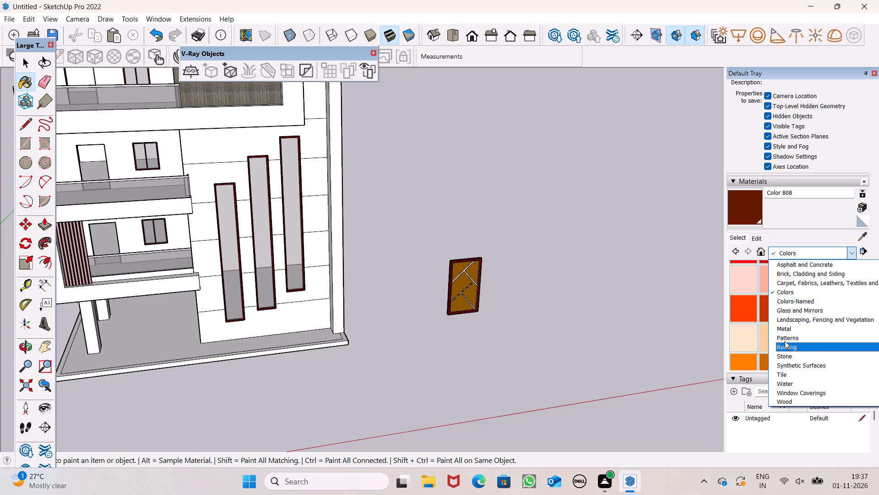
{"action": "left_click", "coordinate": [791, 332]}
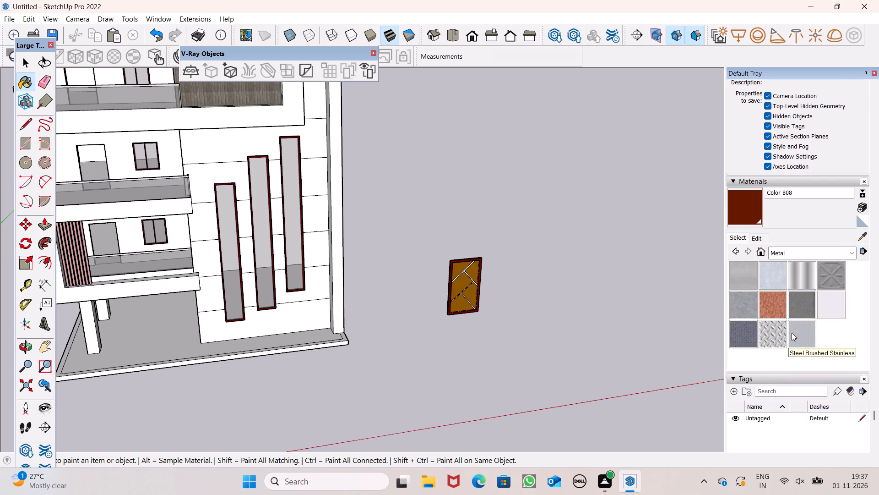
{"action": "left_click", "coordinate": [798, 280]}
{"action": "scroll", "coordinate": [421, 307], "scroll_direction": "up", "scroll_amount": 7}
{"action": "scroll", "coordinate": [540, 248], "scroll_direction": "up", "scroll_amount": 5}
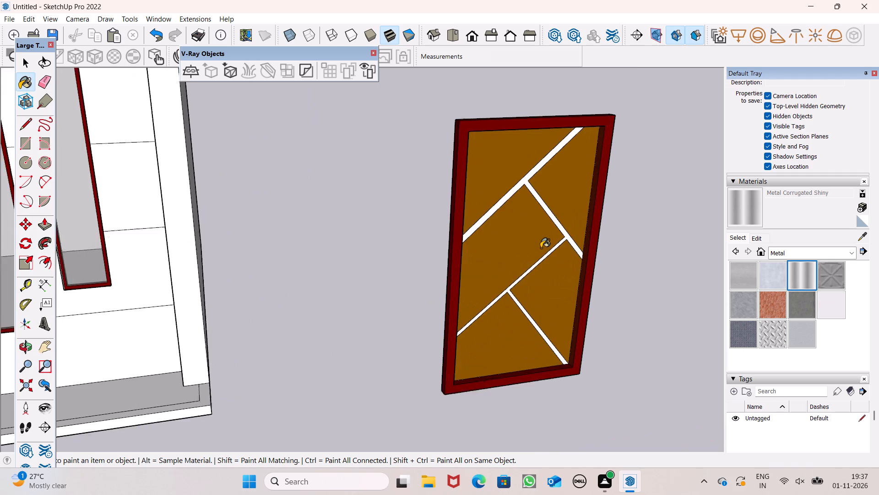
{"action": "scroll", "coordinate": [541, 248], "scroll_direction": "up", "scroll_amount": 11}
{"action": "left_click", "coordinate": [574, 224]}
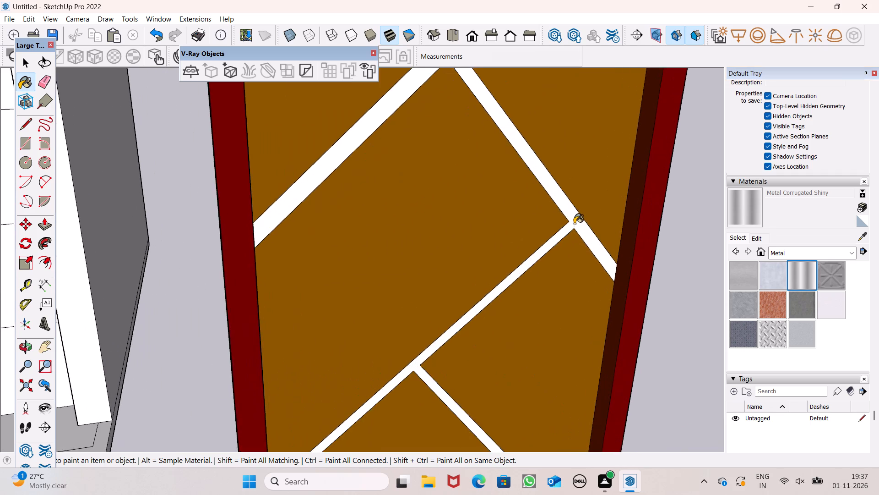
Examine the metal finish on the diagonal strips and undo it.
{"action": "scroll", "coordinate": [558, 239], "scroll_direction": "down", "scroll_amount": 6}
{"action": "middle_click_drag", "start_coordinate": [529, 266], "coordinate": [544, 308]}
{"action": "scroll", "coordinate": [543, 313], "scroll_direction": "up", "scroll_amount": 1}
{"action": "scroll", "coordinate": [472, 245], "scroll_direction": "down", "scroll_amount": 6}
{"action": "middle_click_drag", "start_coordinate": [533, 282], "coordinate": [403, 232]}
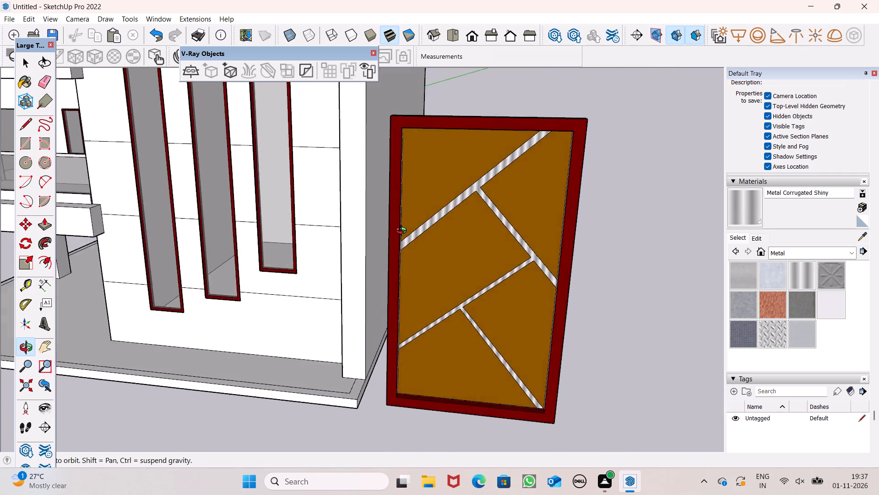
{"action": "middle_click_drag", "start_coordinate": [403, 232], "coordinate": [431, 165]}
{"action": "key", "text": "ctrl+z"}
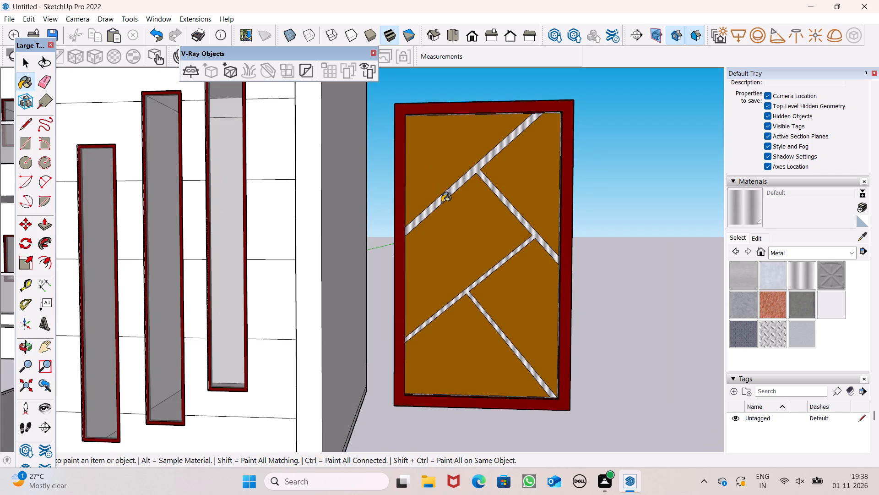
Repaint all five brown fields of the freestanding panel with Color C08 from the Colors collection.
{"action": "key", "text": "space"}
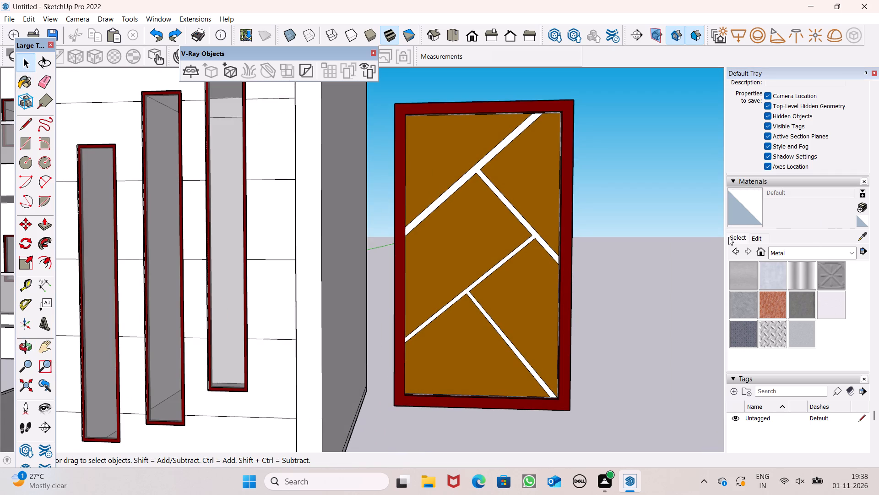
{"action": "left_click", "coordinate": [728, 237]}
{"action": "left_click", "coordinate": [746, 235]}
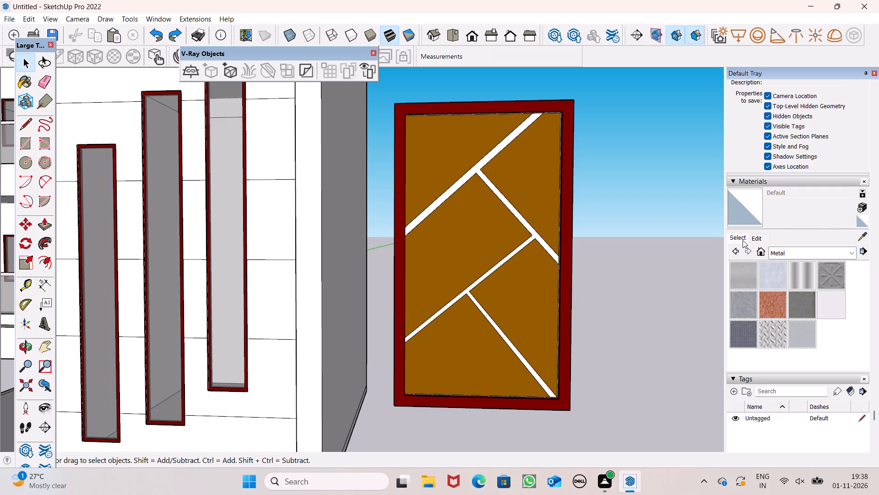
{"action": "left_click", "coordinate": [743, 240]}
{"action": "left_click", "coordinate": [792, 258]}
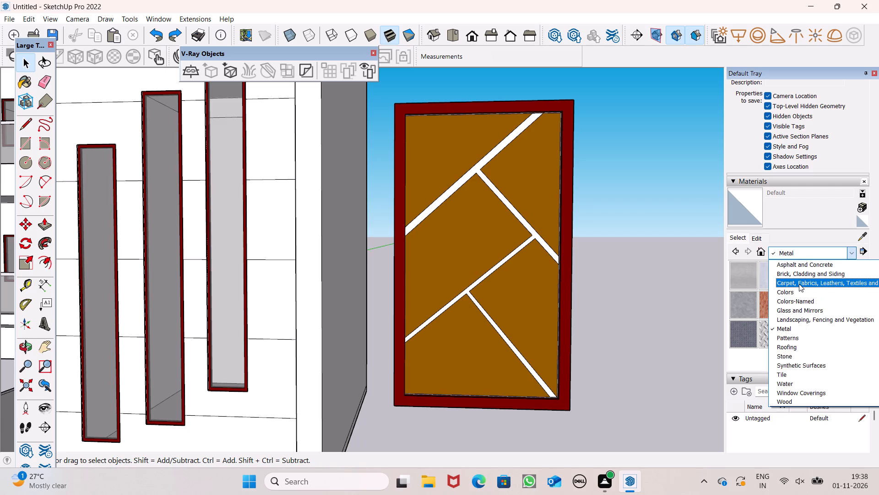
{"action": "left_click", "coordinate": [809, 291]}
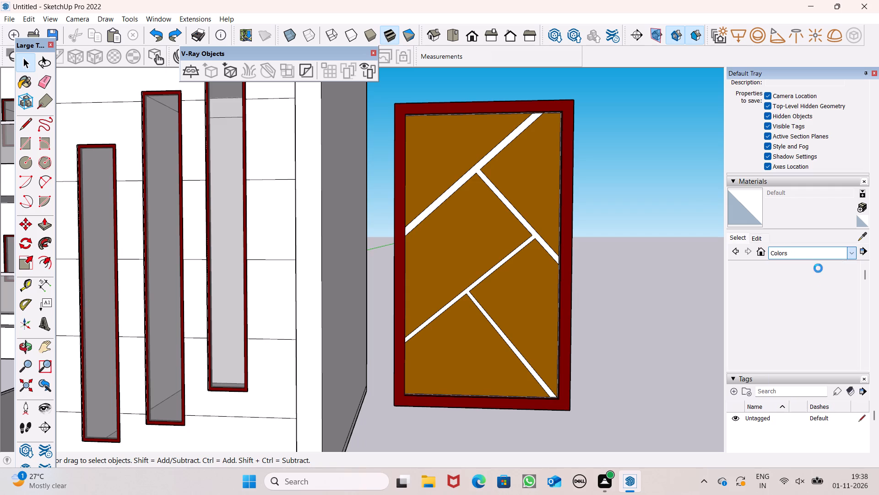
{"action": "scroll", "coordinate": [781, 316], "scroll_direction": "down", "scroll_amount": 4}
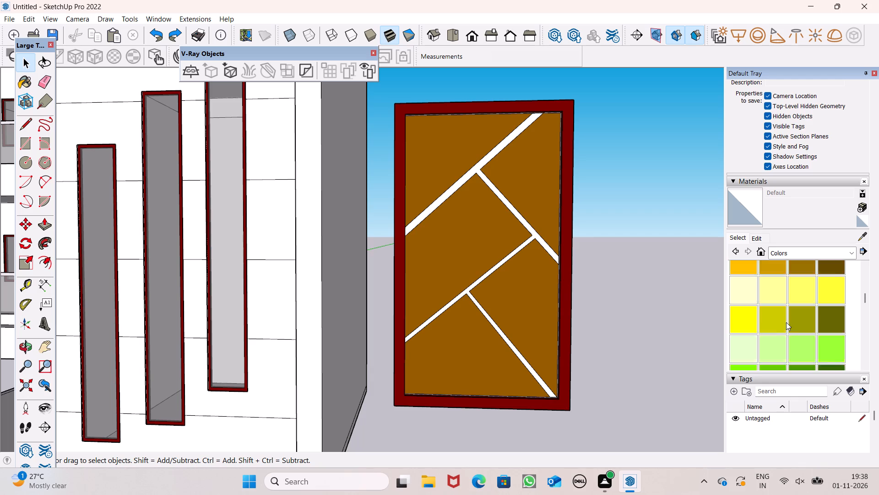
{"action": "scroll", "coordinate": [786, 322], "scroll_direction": "down", "scroll_amount": 1}
{"action": "scroll", "coordinate": [832, 324], "scroll_direction": "up", "scroll_amount": 3}
{"action": "left_click", "coordinate": [832, 324]}
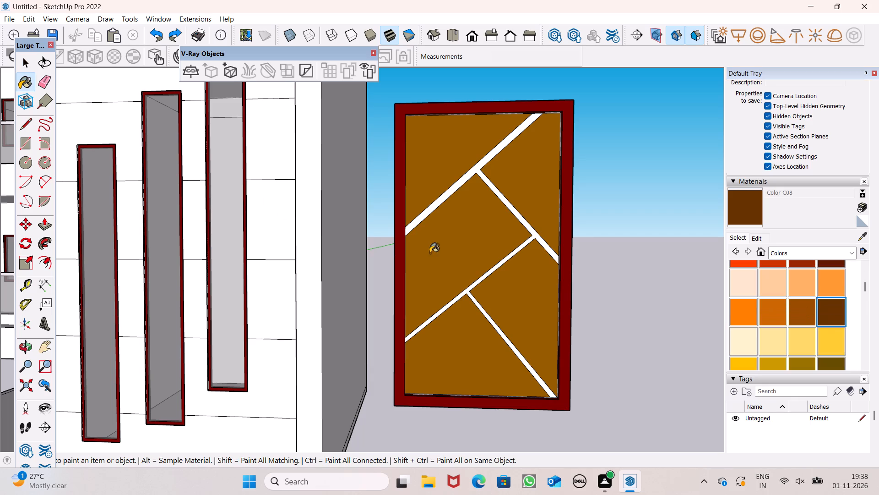
{"action": "scroll", "coordinate": [267, 207], "scroll_direction": "up", "scroll_amount": 1}
{"action": "left_click", "coordinate": [485, 254]}
{"action": "left_click", "coordinate": [500, 171]}
{"action": "left_click", "coordinate": [631, 175]}
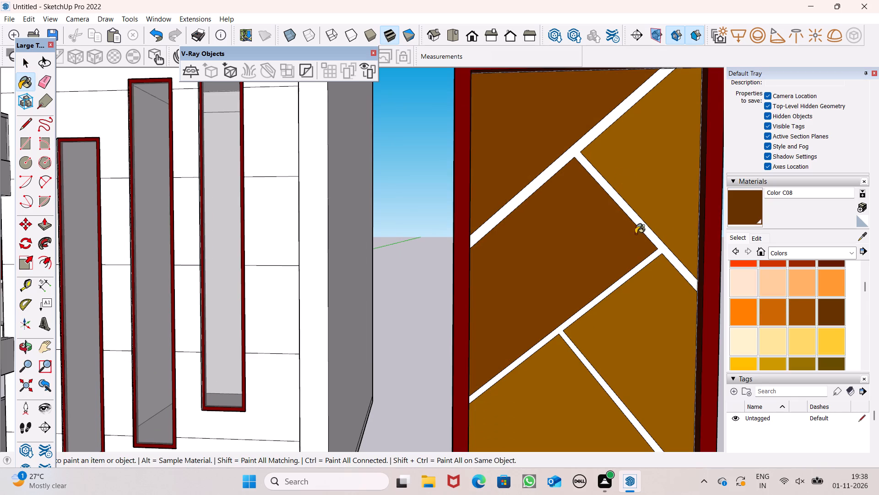
{"action": "left_click", "coordinate": [648, 307]}
{"action": "left_click", "coordinate": [562, 388]}
{"action": "scroll", "coordinate": [496, 134], "scroll_direction": "down", "scroll_amount": 8}
{"action": "key", "text": "space"}
{"action": "scroll", "coordinate": [509, 199], "scroll_direction": "down", "scroll_amount": 5}
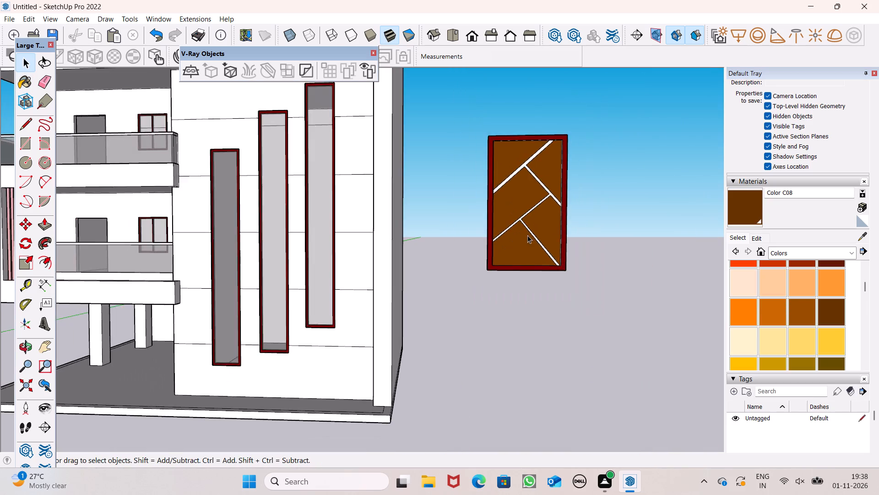
Select the whole freestanding panel with its frame and strips and make it a group.
{"action": "middle_click_drag", "start_coordinate": [527, 244], "coordinate": [547, 270]}
{"action": "triple_click", "coordinate": [549, 253]}
{"action": "right_click", "coordinate": [550, 256]}
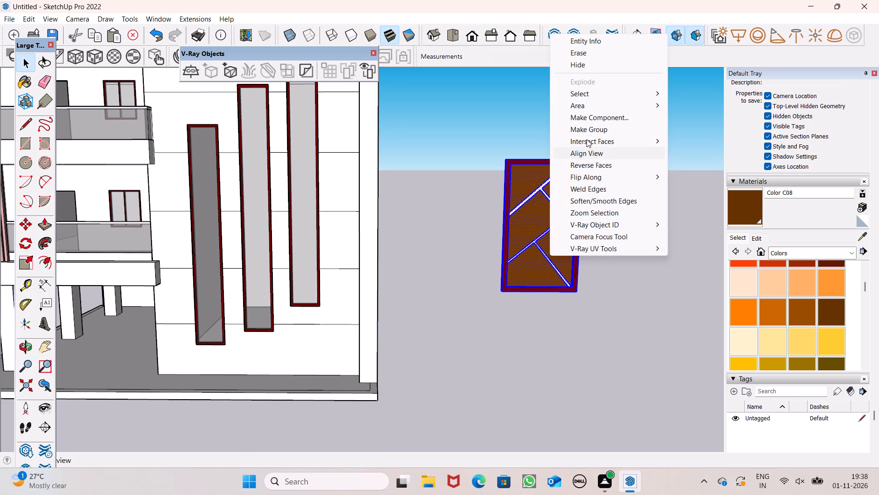
{"action": "left_click", "coordinate": [591, 132]}
Move the panel group by its lower corner onto the door opening of the balcony with the pink slats.
{"action": "scroll", "coordinate": [631, 236], "scroll_direction": "down", "scroll_amount": 11}
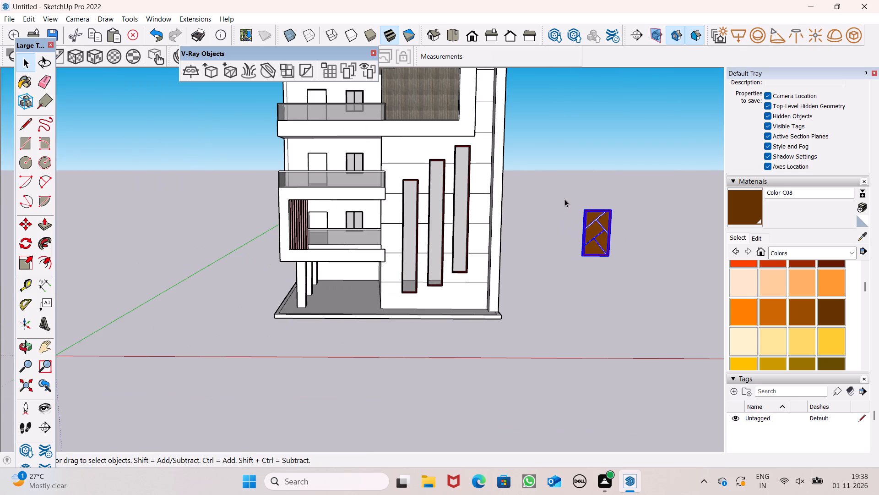
{"action": "key", "text": "m"}
{"action": "key", "text": "Return"}
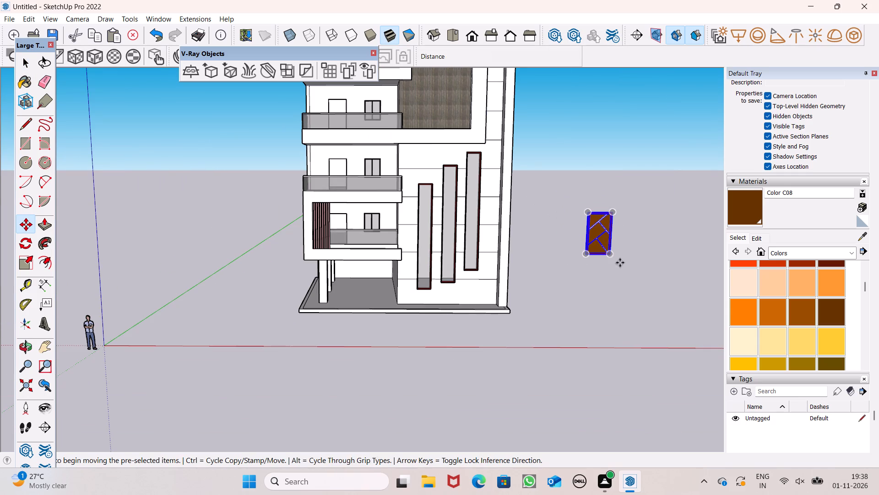
{"action": "left_click_drag", "start_coordinate": [612, 257], "coordinate": [352, 210]}
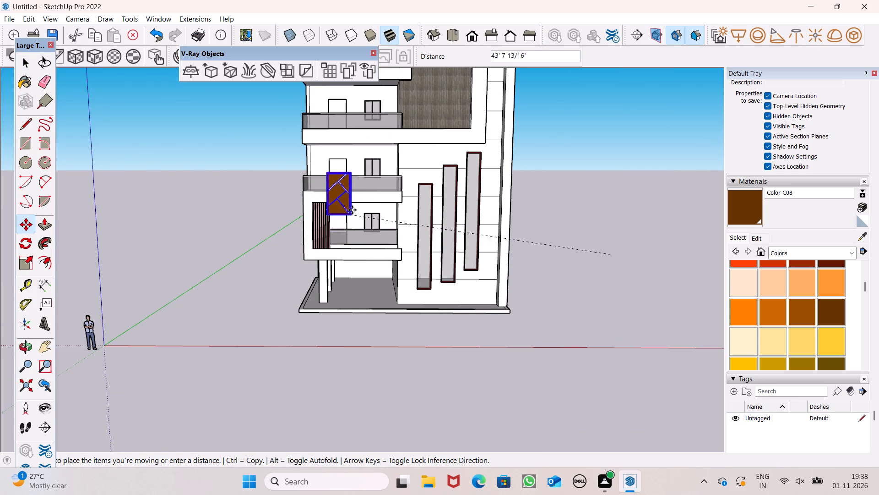
{"action": "left_click_drag", "start_coordinate": [352, 210], "coordinate": [385, 241]}
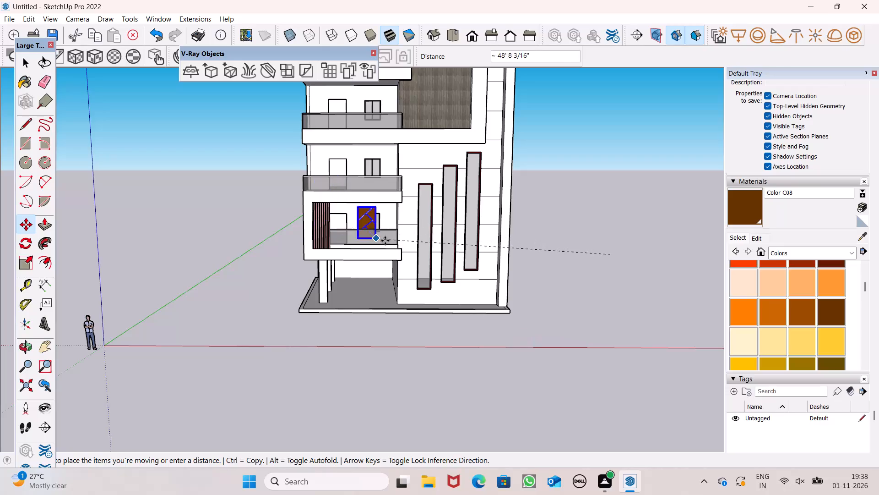
{"action": "left_click_drag", "start_coordinate": [385, 241], "coordinate": [367, 235]}
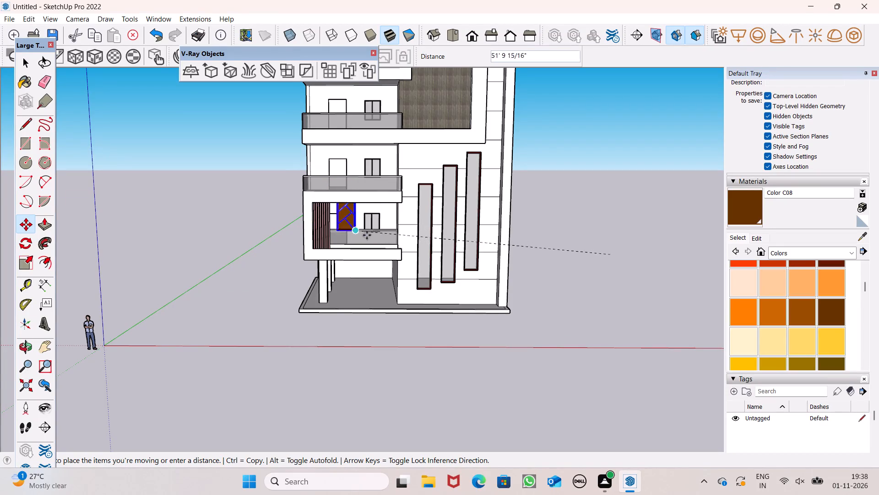
{"action": "left_click_drag", "start_coordinate": [367, 235], "coordinate": [350, 225]}
Move the door panel down 3' 6" so its lower corner meets the bottom corner of the door opening.
{"action": "scroll", "coordinate": [322, 205], "scroll_direction": "up", "scroll_amount": 10}
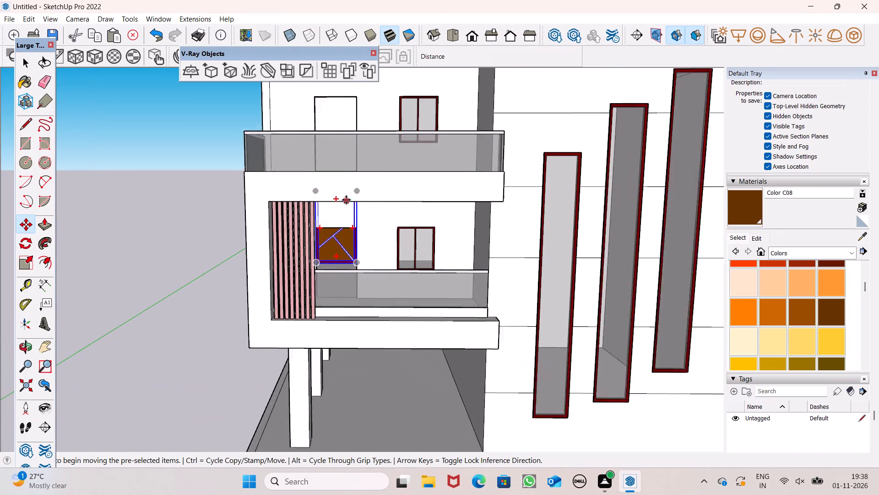
{"action": "middle_click_drag", "start_coordinate": [348, 257], "coordinate": [260, 256]}
{"action": "scroll", "coordinate": [355, 168], "scroll_direction": "down", "scroll_amount": 2}
{"action": "middle_click_drag", "start_coordinate": [349, 244], "coordinate": [454, 199]}
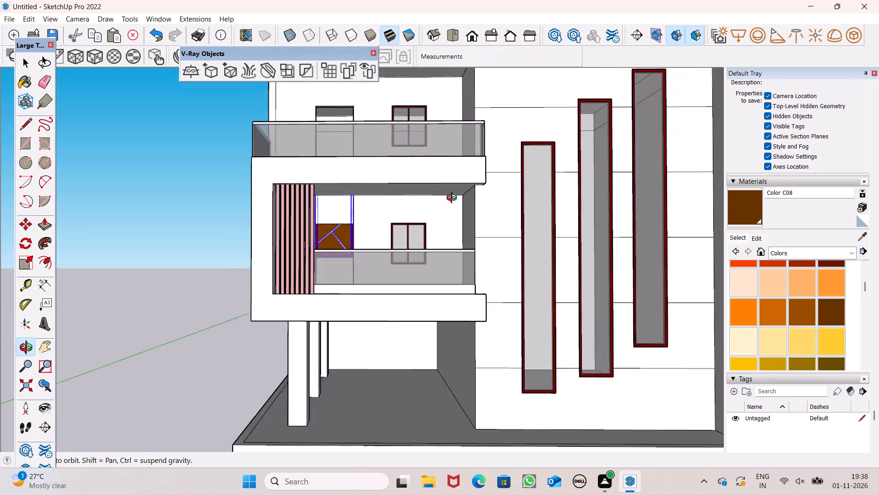
{"action": "middle_click_drag", "start_coordinate": [454, 199], "coordinate": [386, 309]}
{"action": "scroll", "coordinate": [361, 276], "scroll_direction": "up", "scroll_amount": 8}
{"action": "scroll", "coordinate": [364, 234], "scroll_direction": "down", "scroll_amount": 4}
{"action": "middle_click_drag", "start_coordinate": [380, 267], "coordinate": [390, 238]}
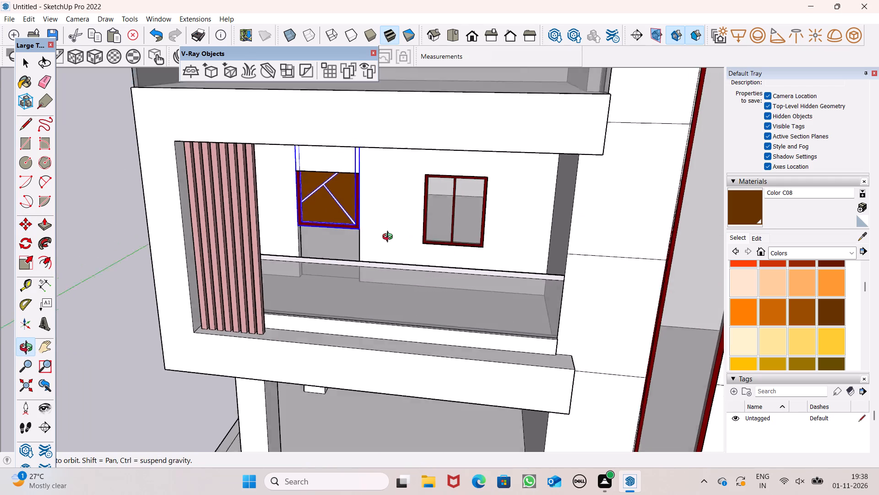
{"action": "middle_click_drag", "start_coordinate": [390, 238], "coordinate": [391, 189]}
{"action": "scroll", "coordinate": [326, 193], "scroll_direction": "up", "scroll_amount": 3}
{"action": "scroll", "coordinate": [342, 198], "scroll_direction": "down", "scroll_amount": 3}
{"action": "middle_click_drag", "start_coordinate": [348, 253], "coordinate": [342, 297]}
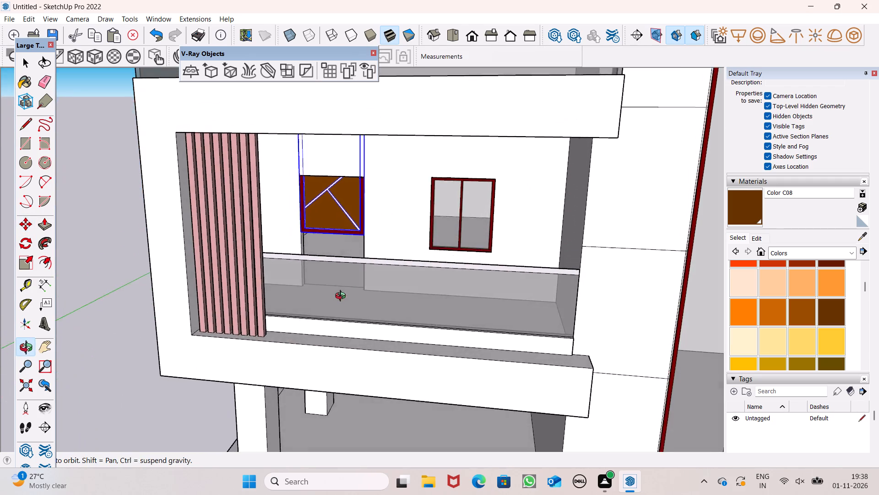
{"action": "middle_click_drag", "start_coordinate": [342, 297], "coordinate": [346, 280]}
{"action": "scroll", "coordinate": [351, 255], "scroll_direction": "up", "scroll_amount": 7}
{"action": "middle_click_drag", "start_coordinate": [397, 256], "coordinate": [385, 292]}
{"action": "scroll", "coordinate": [385, 292], "scroll_direction": "up", "scroll_amount": 1}
{"action": "scroll", "coordinate": [480, 131], "scroll_direction": "down", "scroll_amount": 4}
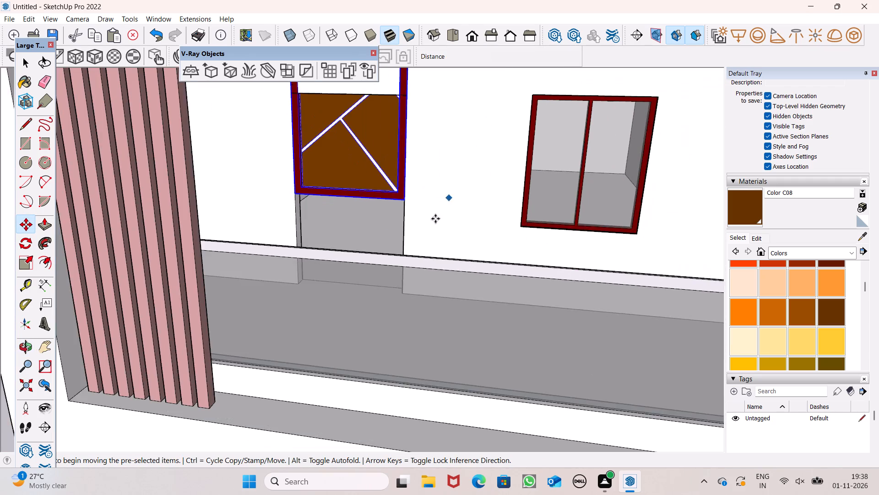
{"action": "middle_click_drag", "start_coordinate": [433, 220], "coordinate": [416, 253]}
{"action": "scroll", "coordinate": [407, 231], "scroll_direction": "up", "scroll_amount": 5}
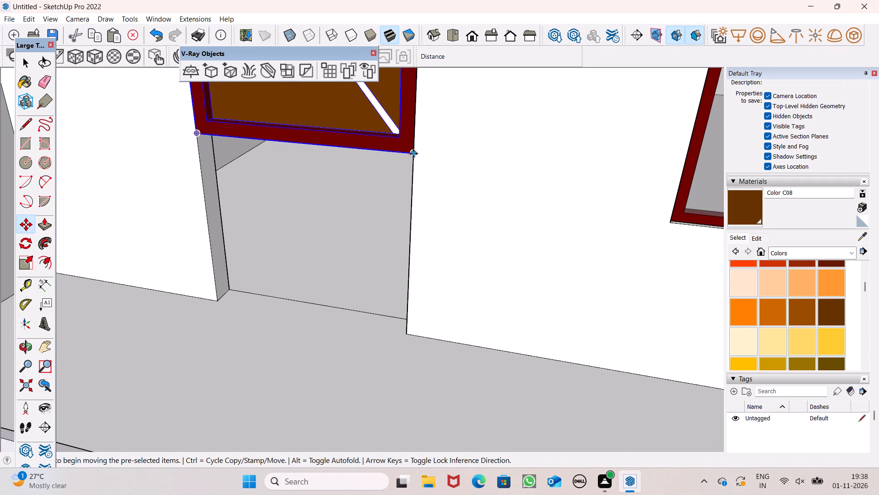
{"action": "left_click_drag", "start_coordinate": [413, 154], "coordinate": [411, 338]}
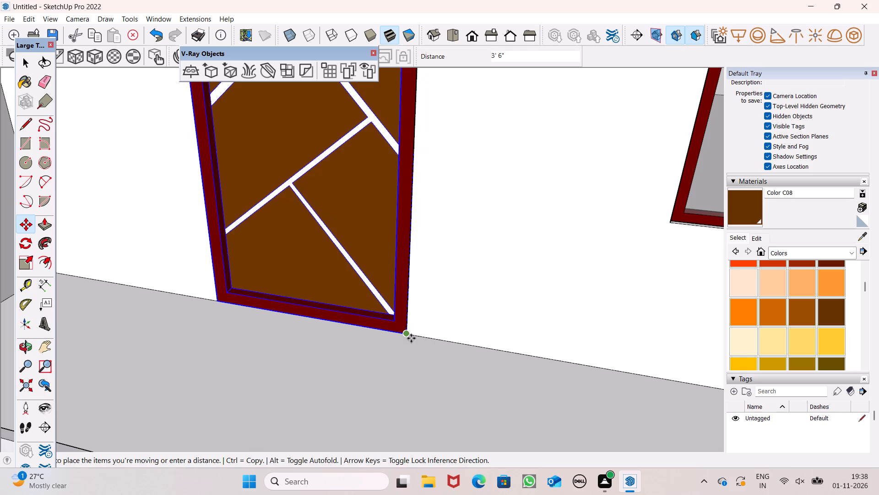
{"action": "left_click_drag", "start_coordinate": [411, 338], "coordinate": [411, 338]}
Deselect the door panel and examine its fit in the slatted balcony's opening from several angles.
{"action": "scroll", "coordinate": [503, 254], "scroll_direction": "down", "scroll_amount": 6}
{"action": "scroll", "coordinate": [456, 243], "scroll_direction": "down", "scroll_amount": 4}
{"action": "middle_click_drag", "start_coordinate": [475, 291], "coordinate": [530, 231]}
{"action": "scroll", "coordinate": [441, 238], "scroll_direction": "down", "scroll_amount": 6}
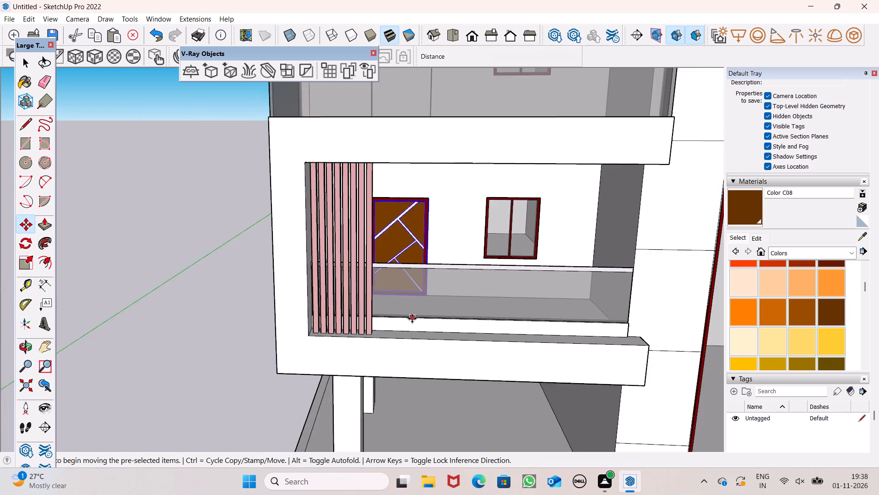
{"action": "scroll", "coordinate": [408, 320], "scroll_direction": "down", "scroll_amount": 3}
{"action": "left_click", "coordinate": [196, 210]}
{"action": "key", "text": "space"}
{"action": "middle_click_drag", "start_coordinate": [483, 213], "coordinate": [476, 249]}
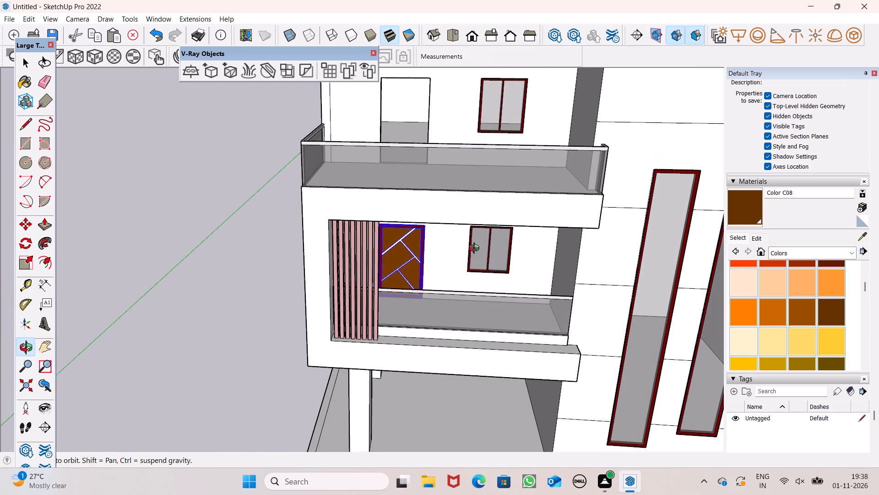
{"action": "middle_click_drag", "start_coordinate": [476, 249], "coordinate": [476, 249]}
{"action": "middle_click_drag", "start_coordinate": [464, 242], "coordinate": [426, 262]}
{"action": "scroll", "coordinate": [426, 262], "scroll_direction": "up", "scroll_amount": 1}
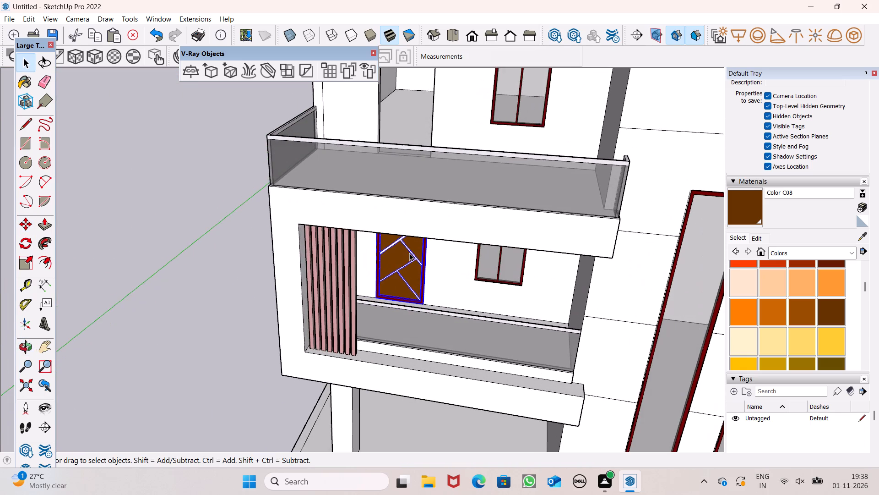
{"action": "scroll", "coordinate": [414, 275], "scroll_direction": "down", "scroll_amount": 1}
{"action": "middle_click_drag", "start_coordinate": [412, 283], "coordinate": [432, 297]}
{"action": "scroll", "coordinate": [424, 285], "scroll_direction": "down", "scroll_amount": 3}
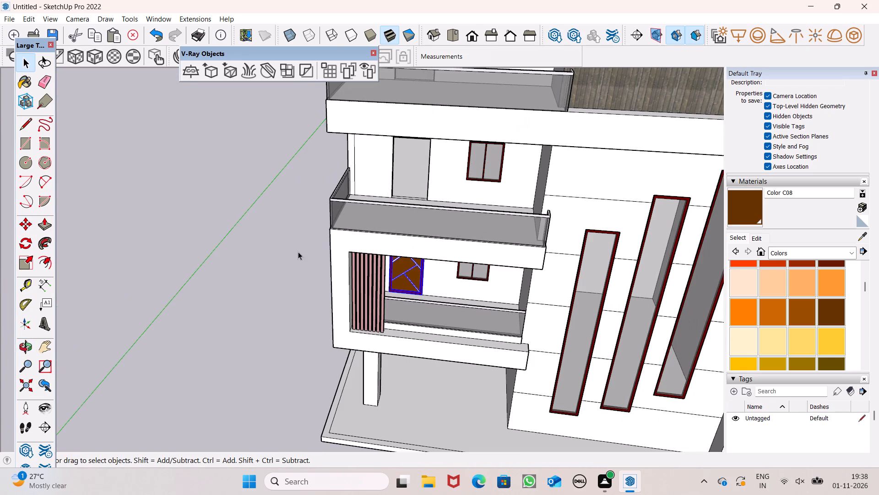
{"action": "left_click", "coordinate": [294, 248]}
{"action": "middle_click_drag", "start_coordinate": [375, 266], "coordinate": [408, 230]}
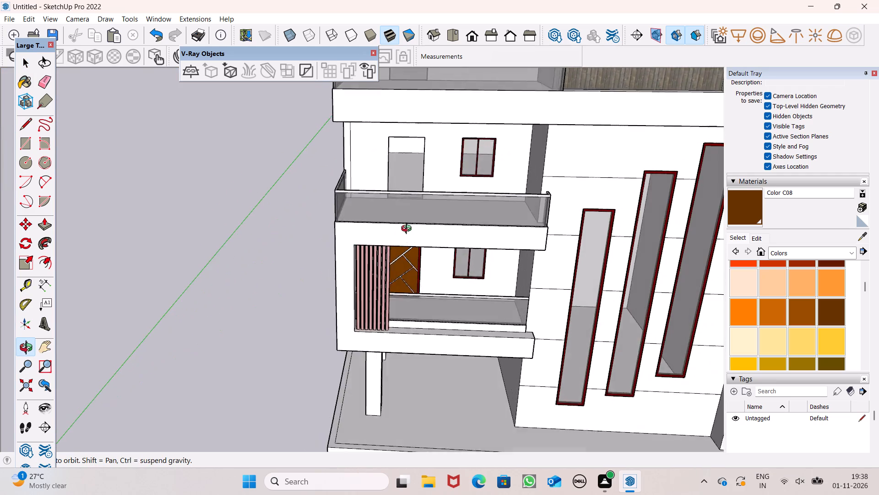
{"action": "middle_click_drag", "start_coordinate": [408, 230], "coordinate": [415, 219]}
Copy the door panel from the slatted balcony up into the door opening of the balcony directly above.
{"action": "scroll", "coordinate": [407, 209], "scroll_direction": "up", "scroll_amount": 5}
{"action": "left_click", "coordinate": [407, 209]}
{"action": "middle_click_drag", "start_coordinate": [418, 298], "coordinate": [383, 303]}
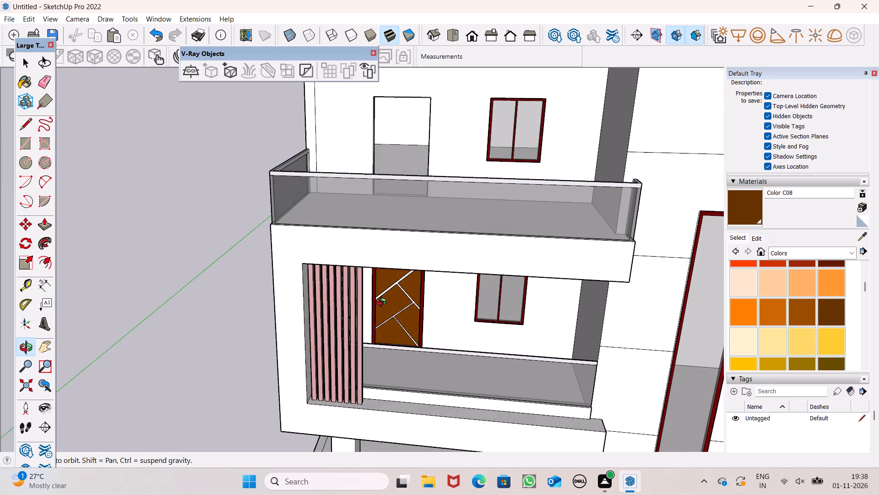
{"action": "middle_click_drag", "start_coordinate": [383, 303], "coordinate": [380, 302]}
{"action": "scroll", "coordinate": [381, 303], "scroll_direction": "up", "scroll_amount": 1}
{"action": "left_click", "coordinate": [389, 308]}
{"action": "scroll", "coordinate": [365, 323], "scroll_direction": "down", "scroll_amount": 5}
{"action": "middle_click_drag", "start_coordinate": [366, 330], "coordinate": [379, 364]}
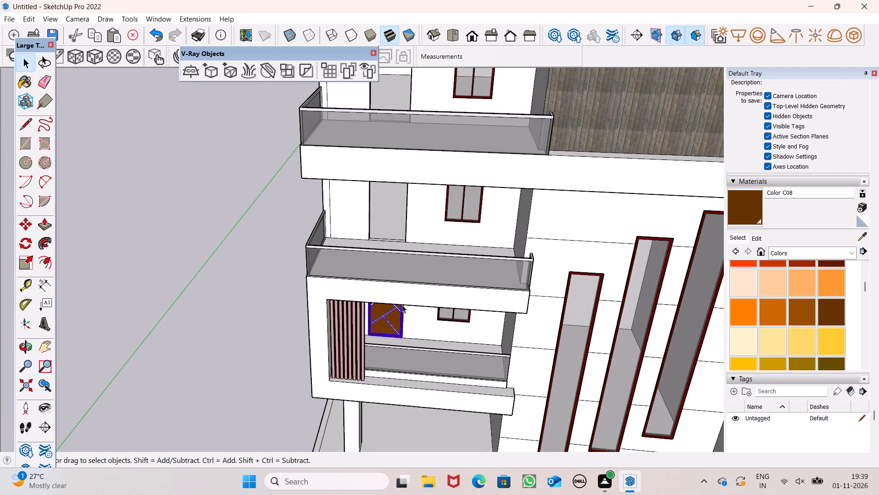
{"action": "scroll", "coordinate": [402, 305], "scroll_direction": "up", "scroll_amount": 1}
{"action": "middle_click_drag", "start_coordinate": [402, 310], "coordinate": [412, 303]}
{"action": "key", "text": "m"}
{"action": "key", "text": "Return"}
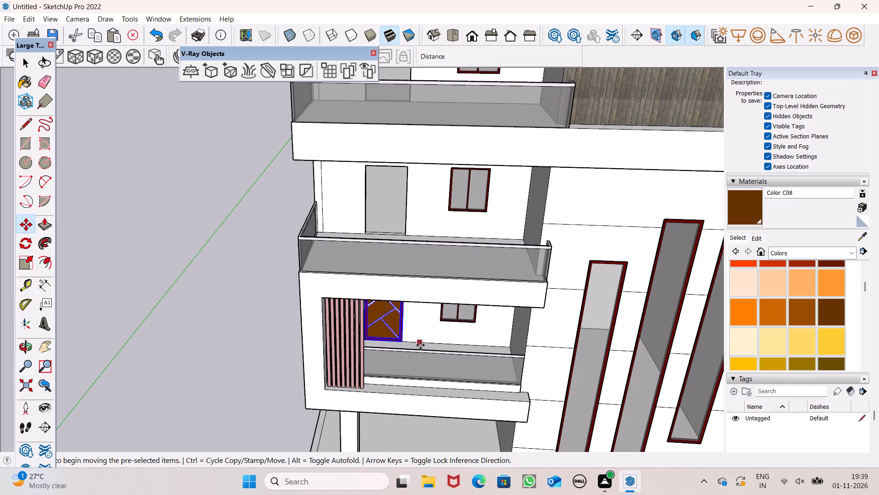
{"action": "scroll", "coordinate": [420, 345], "scroll_direction": "up", "scroll_amount": 4}
{"action": "middle_click_drag", "start_coordinate": [415, 340], "coordinate": [431, 364]}
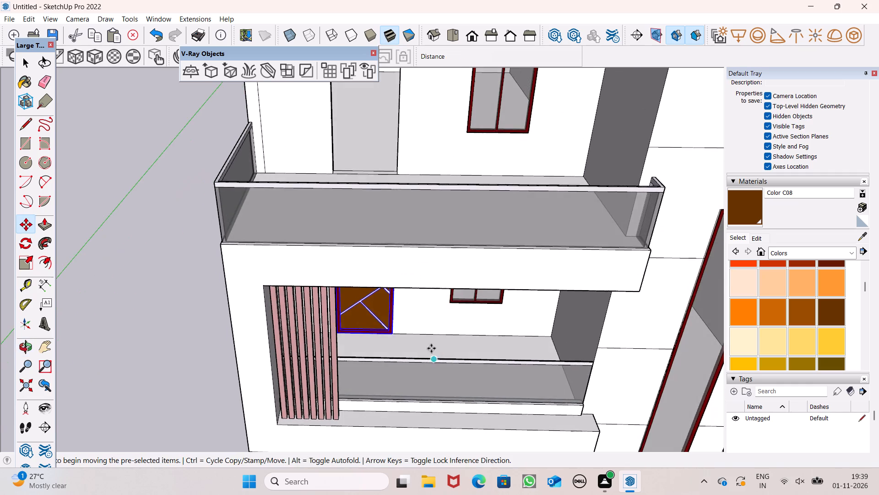
{"action": "scroll", "coordinate": [421, 351], "scroll_direction": "down", "scroll_amount": 4}
{"action": "middle_click_drag", "start_coordinate": [422, 316], "coordinate": [445, 201]}
{"action": "scroll", "coordinate": [445, 203], "scroll_direction": "up", "scroll_amount": 1}
{"action": "scroll", "coordinate": [367, 211], "scroll_direction": "down", "scroll_amount": 4}
{"action": "middle_click_drag", "start_coordinate": [420, 258], "coordinate": [385, 334]}
{"action": "scroll", "coordinate": [385, 334], "scroll_direction": "up", "scroll_amount": 4}
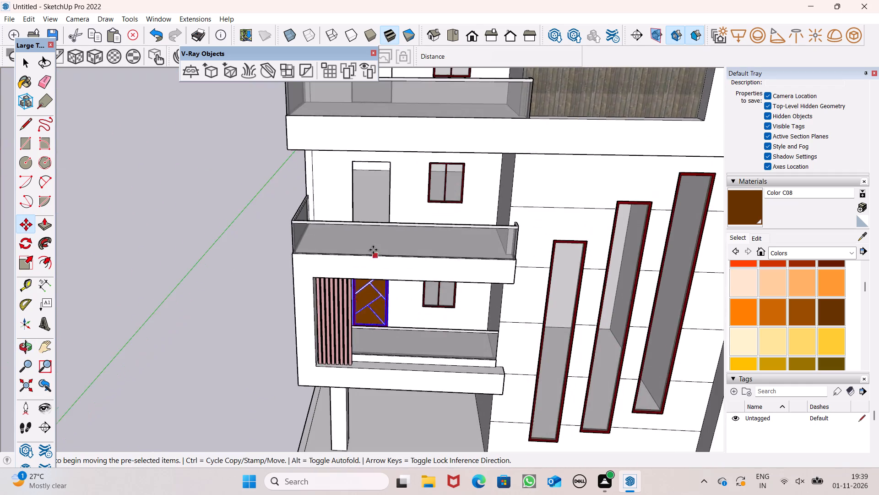
{"action": "scroll", "coordinate": [373, 250], "scroll_direction": "up", "scroll_amount": 2}
{"action": "scroll", "coordinate": [428, 376], "scroll_direction": "up", "scroll_amount": 2}
{"action": "scroll", "coordinate": [419, 377], "scroll_direction": "down", "scroll_amount": 4}
{"action": "middle_click_drag", "start_coordinate": [419, 374], "coordinate": [411, 382]}
{"action": "scroll", "coordinate": [397, 358], "scroll_direction": "up", "scroll_amount": 4}
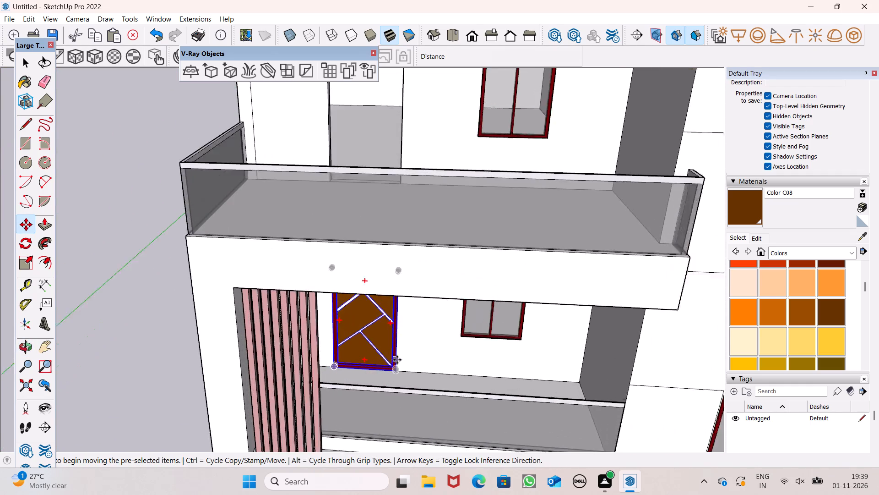
{"action": "scroll", "coordinate": [400, 396], "scroll_direction": "down", "scroll_amount": 6}
{"action": "scroll", "coordinate": [409, 268], "scroll_direction": "up", "scroll_amount": 3}
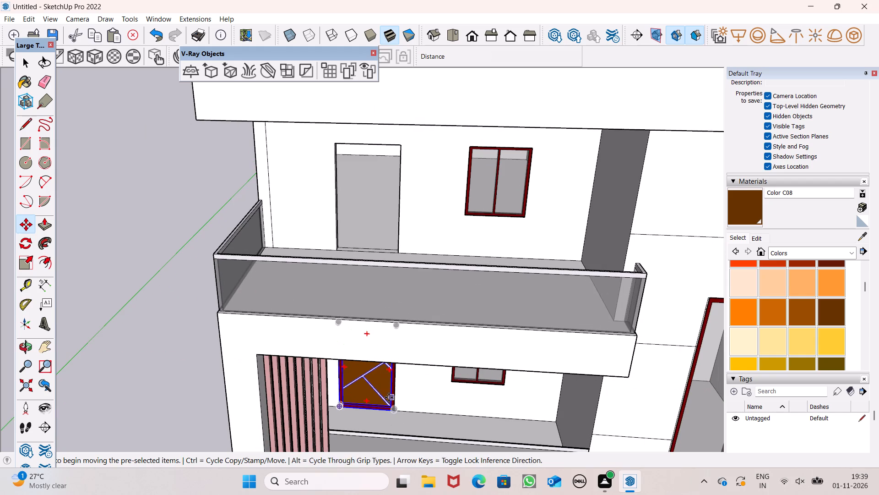
{"action": "left_click_drag", "start_coordinate": [394, 412], "coordinate": [399, 251]}
{"action": "key", "text": "space"}
{"action": "left_click", "coordinate": [178, 200]}
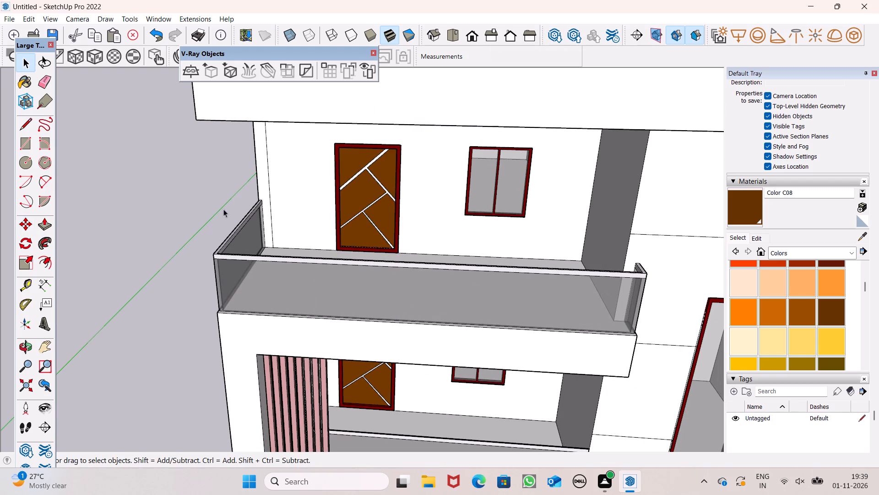
Examine the balcony doors and the front facade from several angles.
{"action": "middle_click_drag", "start_coordinate": [359, 229], "coordinate": [332, 173]}
{"action": "scroll", "coordinate": [331, 194], "scroll_direction": "up", "scroll_amount": 1}
{"action": "scroll", "coordinate": [374, 180], "scroll_direction": "down", "scroll_amount": 9}
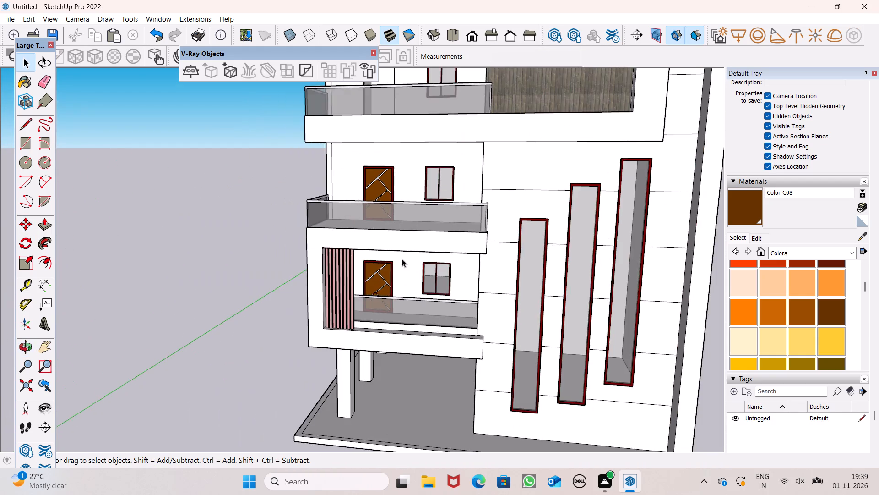
{"action": "middle_click_drag", "start_coordinate": [409, 316], "coordinate": [463, 314]}
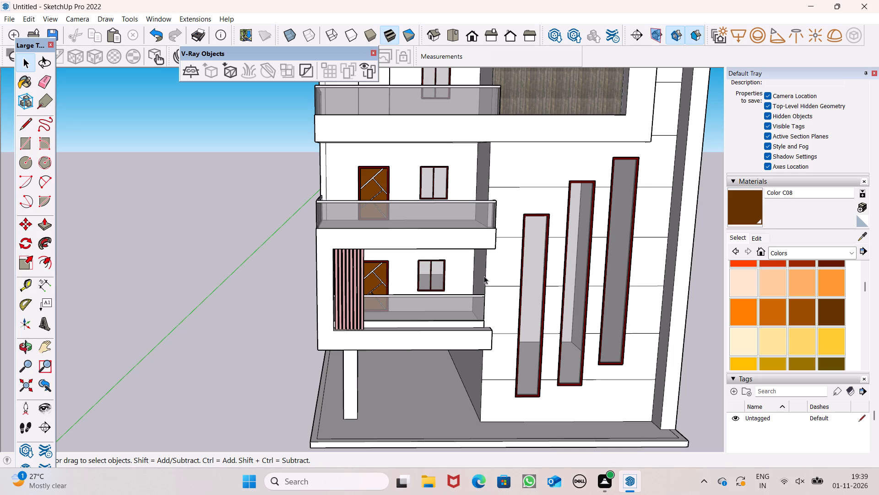
{"action": "scroll", "coordinate": [385, 222], "scroll_direction": "down", "scroll_amount": 6}
{"action": "middle_click_drag", "start_coordinate": [391, 252], "coordinate": [376, 321]}
{"action": "scroll", "coordinate": [341, 338], "scroll_direction": "down", "scroll_amount": 5}
Copy the door panel from the balcony above the slatted one up about 12' 9" into the next balcony's empty door opening.
{"action": "scroll", "coordinate": [412, 138], "scroll_direction": "up", "scroll_amount": 7}
{"action": "scroll", "coordinate": [325, 441], "scroll_direction": "up", "scroll_amount": 5}
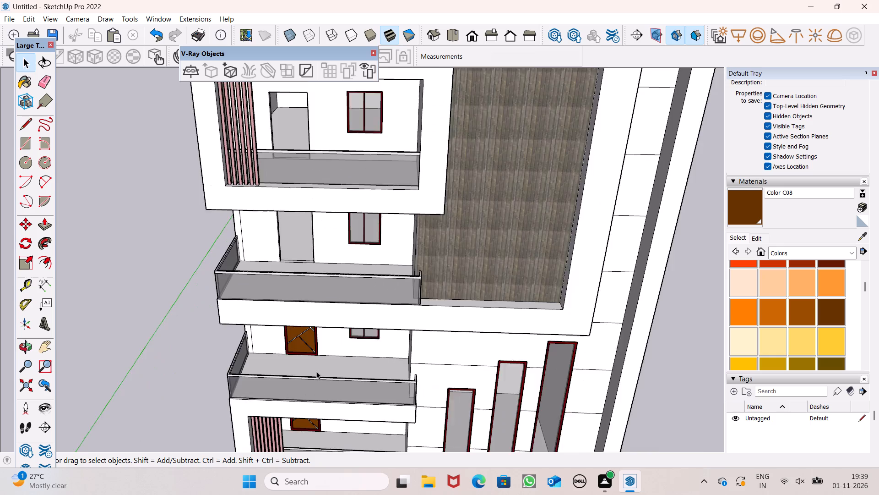
{"action": "scroll", "coordinate": [316, 371], "scroll_direction": "up", "scroll_amount": 2}
{"action": "scroll", "coordinate": [351, 320], "scroll_direction": "down", "scroll_amount": 4}
{"action": "middle_click_drag", "start_coordinate": [362, 328], "coordinate": [399, 318]}
{"action": "scroll", "coordinate": [398, 316], "scroll_direction": "up", "scroll_amount": 1}
{"action": "left_click", "coordinate": [298, 334]}
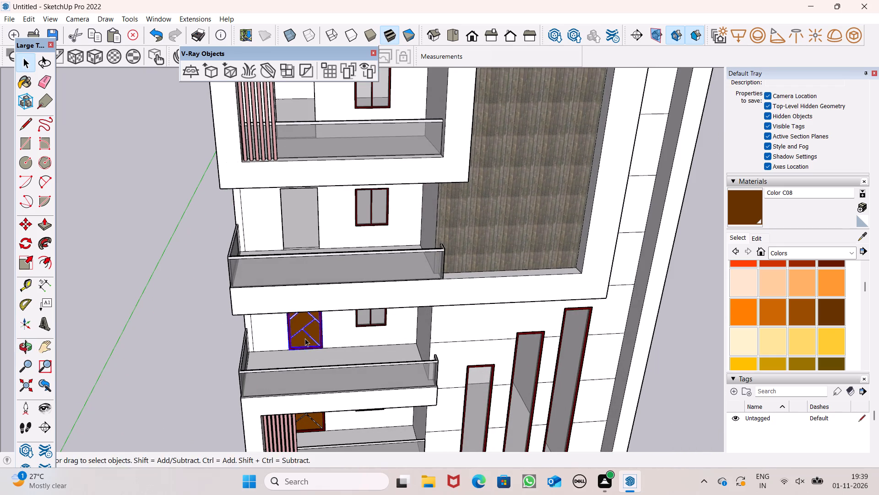
{"action": "middle_click_drag", "start_coordinate": [337, 359], "coordinate": [325, 396]}
{"action": "scroll", "coordinate": [326, 399], "scroll_direction": "up", "scroll_amount": 1}
{"action": "scroll", "coordinate": [294, 271], "scroll_direction": "up", "scroll_amount": 7}
{"action": "key", "text": "m"}
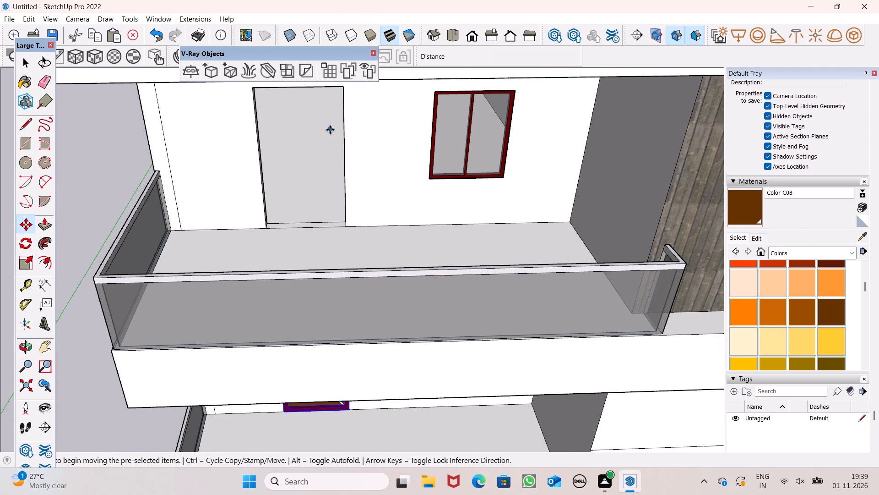
{"action": "key", "text": "Return"}
{"action": "scroll", "coordinate": [324, 269], "scroll_direction": "down", "scroll_amount": 5}
{"action": "middle_click_drag", "start_coordinate": [321, 351], "coordinate": [323, 305]}
{"action": "scroll", "coordinate": [330, 336], "scroll_direction": "down", "scroll_amount": 3}
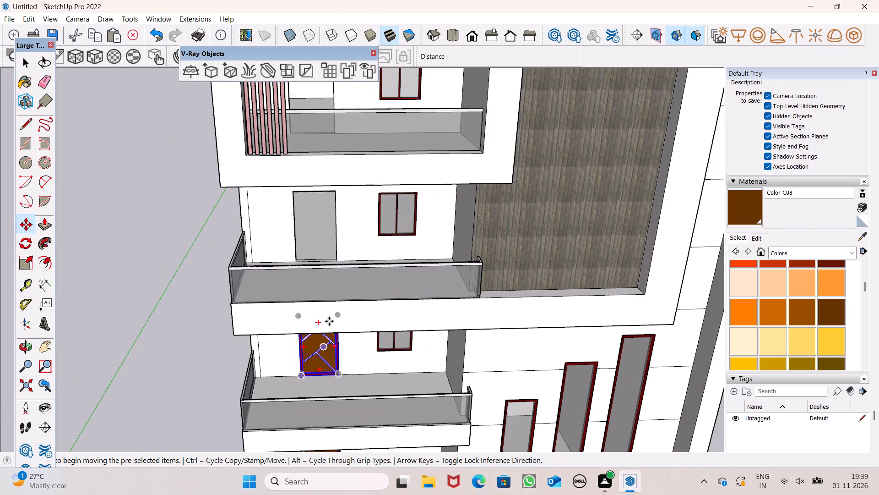
{"action": "scroll", "coordinate": [334, 302], "scroll_direction": "up", "scroll_amount": 4}
{"action": "scroll", "coordinate": [335, 340], "scroll_direction": "down", "scroll_amount": 5}
{"action": "middle_click_drag", "start_coordinate": [338, 357], "coordinate": [343, 377]}
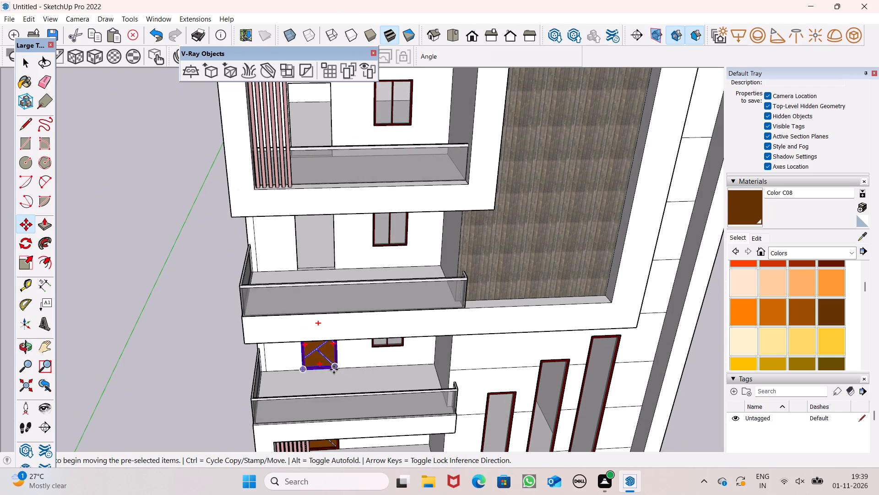
{"action": "left_click_drag", "start_coordinate": [334, 370], "coordinate": [339, 266]}
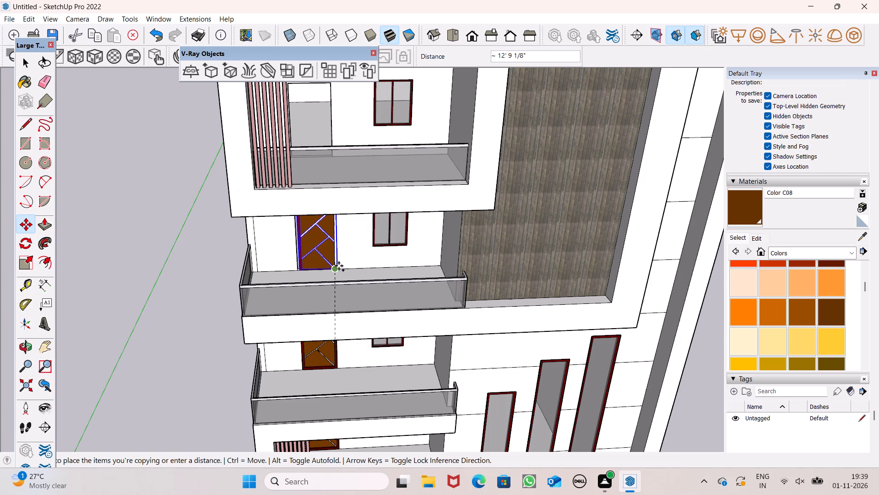
{"action": "left_click_drag", "start_coordinate": [339, 266], "coordinate": [335, 266]}
Move the copied door panel by its lower corner toward the bottom corner of the door opening.
{"action": "scroll", "coordinate": [309, 258], "scroll_direction": "up", "scroll_amount": 10}
{"action": "middle_click_drag", "start_coordinate": [333, 265], "coordinate": [331, 261]}
{"action": "scroll", "coordinate": [332, 264], "scroll_direction": "up", "scroll_amount": 1}
{"action": "scroll", "coordinate": [329, 277], "scroll_direction": "down", "scroll_amount": 2}
{"action": "middle_click_drag", "start_coordinate": [325, 263], "coordinate": [341, 275]}
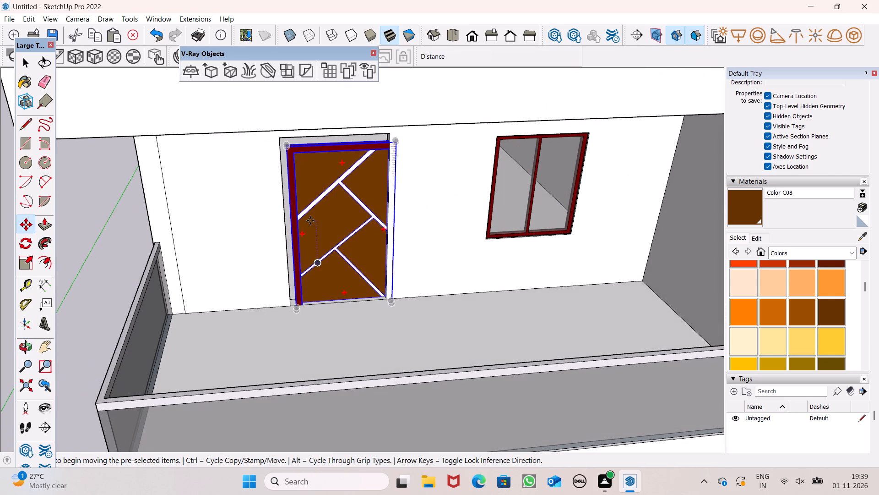
{"action": "middle_click_drag", "start_coordinate": [358, 274], "coordinate": [355, 281]}
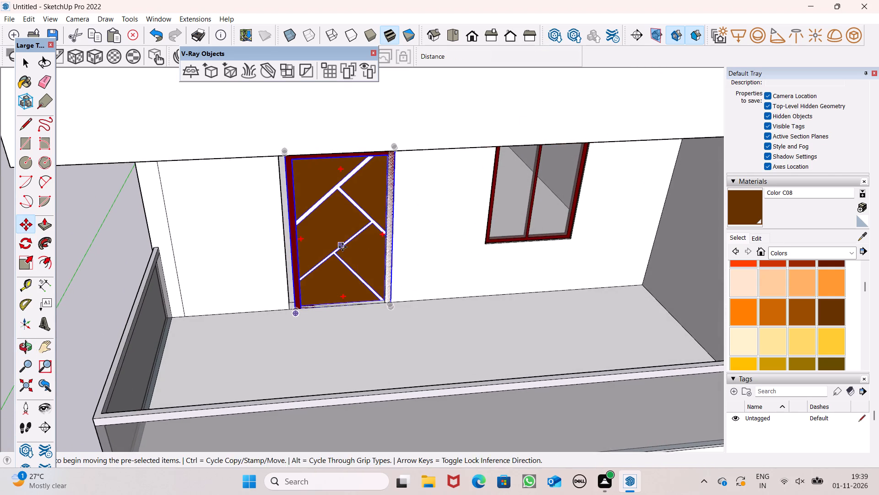
{"action": "middle_click_drag", "start_coordinate": [364, 252], "coordinate": [383, 208]}
{"action": "scroll", "coordinate": [383, 208], "scroll_direction": "up", "scroll_amount": 3}
{"action": "scroll", "coordinate": [358, 212], "scroll_direction": "down", "scroll_amount": 2}
{"action": "middle_click_drag", "start_coordinate": [394, 257], "coordinate": [405, 278]}
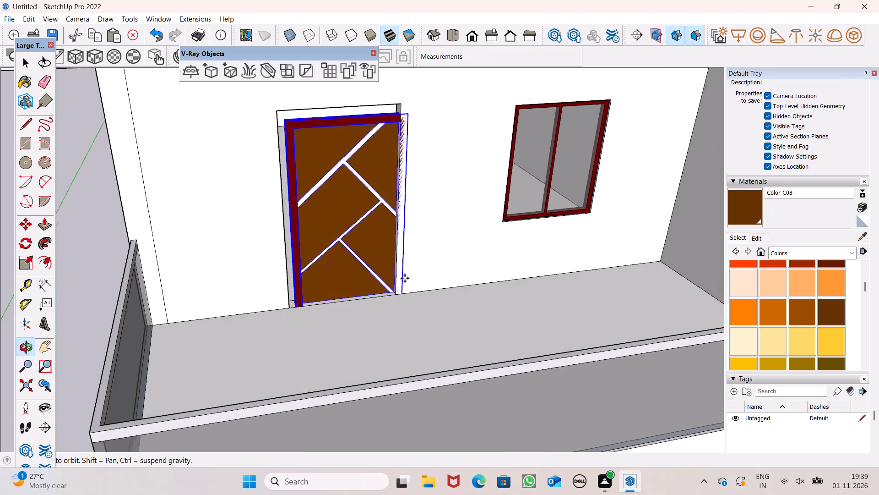
{"action": "middle_click_drag", "start_coordinate": [405, 278], "coordinate": [404, 282]}
{"action": "left_click_drag", "start_coordinate": [400, 301], "coordinate": [390, 292]}
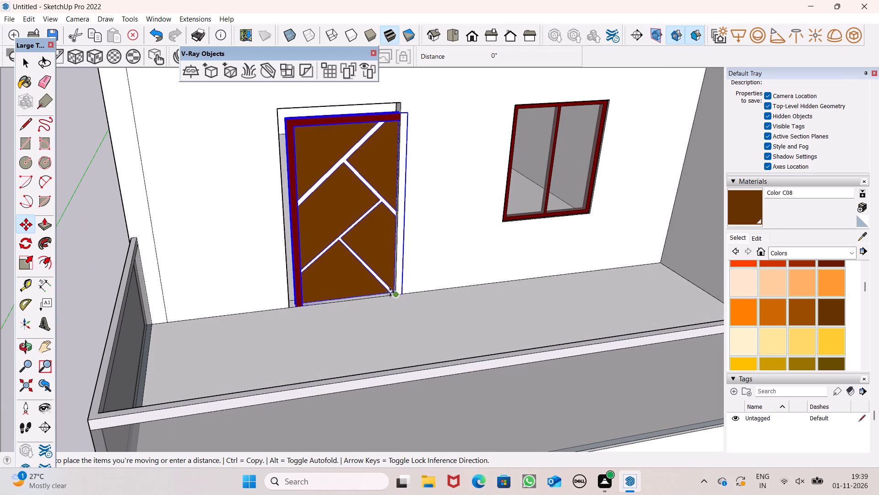
{"action": "left_click_drag", "start_coordinate": [390, 292], "coordinate": [386, 296]}
Refine the panel's position with small moves of about 4 3/8" and 3 1/8" so its lower corner meets the opening's bottom corner.
{"action": "scroll", "coordinate": [387, 252], "scroll_direction": "up", "scroll_amount": 3}
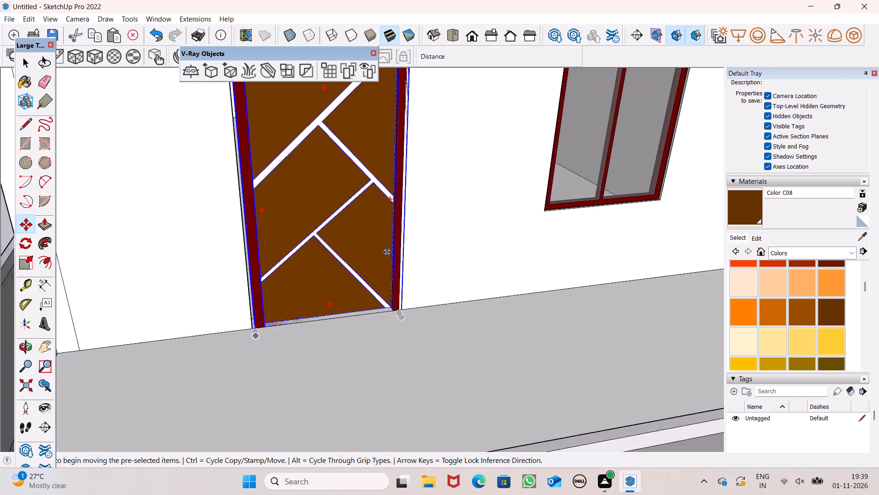
{"action": "scroll", "coordinate": [387, 252], "scroll_direction": "up", "scroll_amount": 3}
{"action": "middle_click_drag", "start_coordinate": [469, 347], "coordinate": [444, 361]}
{"action": "scroll", "coordinate": [436, 348], "scroll_direction": "up", "scroll_amount": 5}
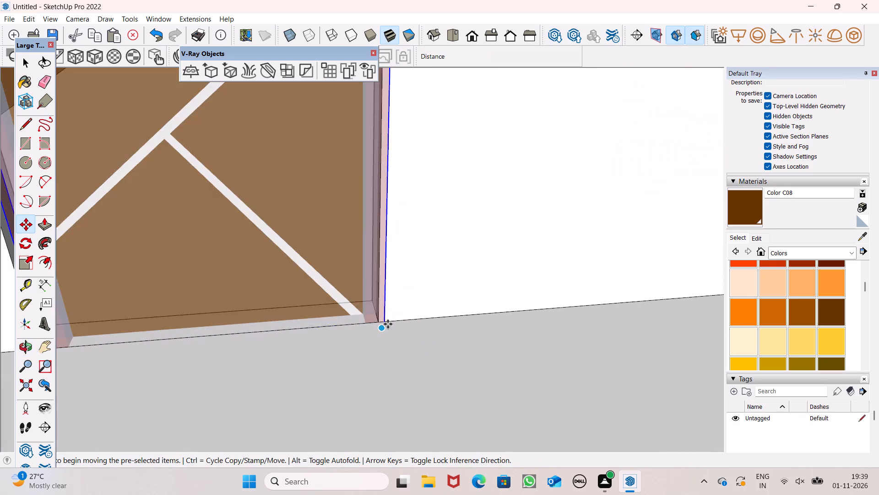
{"action": "left_click_drag", "start_coordinate": [381, 330], "coordinate": [370, 324]}
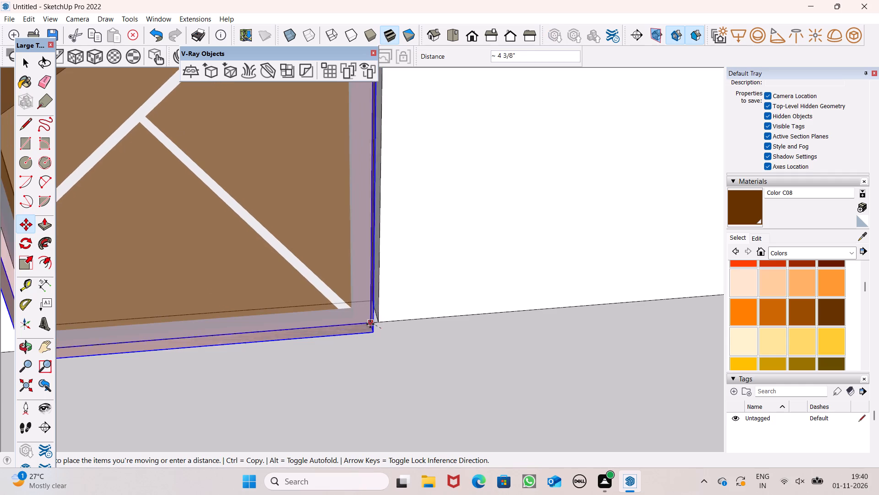
{"action": "left_click_drag", "start_coordinate": [370, 324], "coordinate": [377, 311]}
{"action": "scroll", "coordinate": [385, 329], "scroll_direction": "up", "scroll_amount": 2}
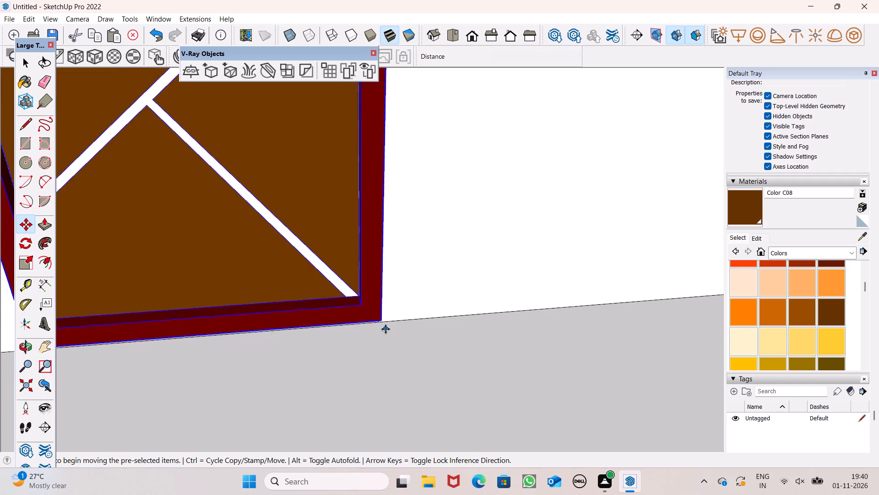
{"action": "scroll", "coordinate": [385, 329], "scroll_direction": "up", "scroll_amount": 10}
{"action": "left_click_drag", "start_coordinate": [381, 310], "coordinate": [371, 316]}
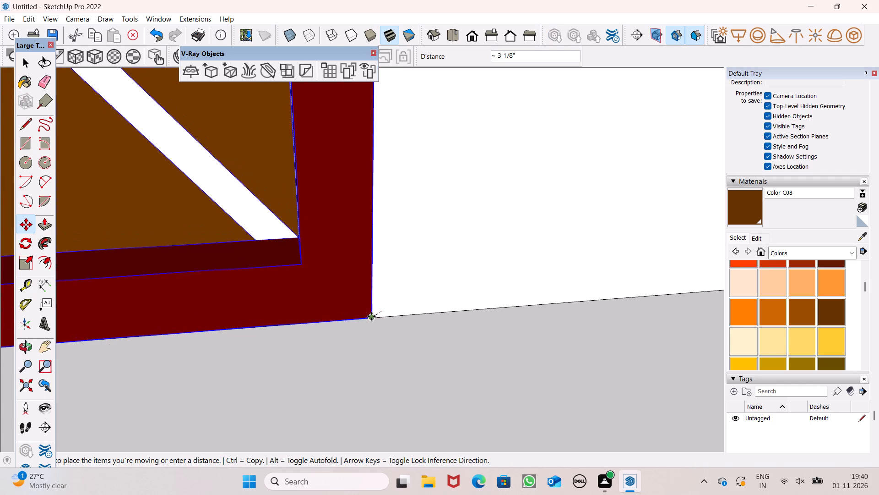
{"action": "left_click_drag", "start_coordinate": [371, 316], "coordinate": [371, 317]}
Examine how the door panel fits along the top edge of its opening from below.
{"action": "scroll", "coordinate": [459, 247], "scroll_direction": "down", "scroll_amount": 20}
{"action": "scroll", "coordinate": [459, 247], "scroll_direction": "down", "scroll_amount": 1}
{"action": "scroll", "coordinate": [419, 304], "scroll_direction": "down", "scroll_amount": 5}
{"action": "middle_click_drag", "start_coordinate": [350, 322], "coordinate": [400, 318]}
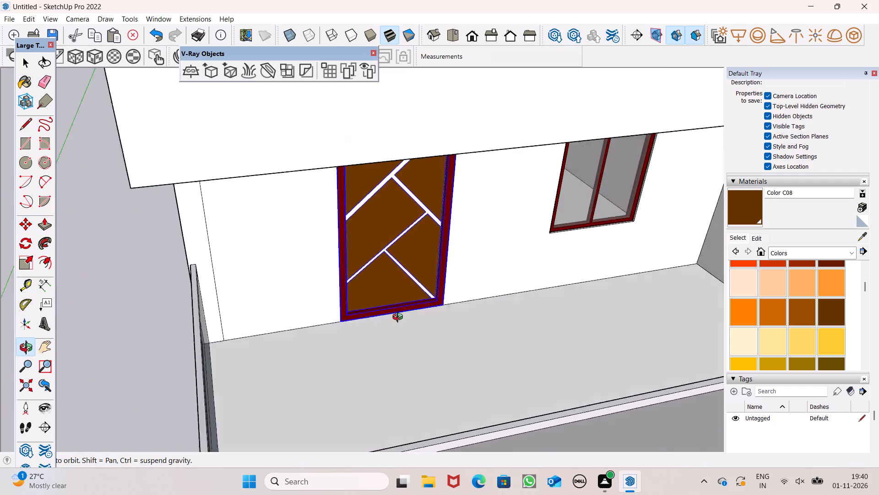
{"action": "middle_click_drag", "start_coordinate": [400, 318], "coordinate": [429, 280]}
{"action": "scroll", "coordinate": [411, 174], "scroll_direction": "up", "scroll_amount": 5}
{"action": "scroll", "coordinate": [412, 134], "scroll_direction": "down", "scroll_amount": 5}
{"action": "middle_click_drag", "start_coordinate": [392, 192], "coordinate": [467, 289]}
{"action": "scroll", "coordinate": [467, 289], "scroll_direction": "up", "scroll_amount": 1}
{"action": "middle_click_drag", "start_coordinate": [467, 289], "coordinate": [467, 231]}
{"action": "middle_click_drag", "start_coordinate": [467, 208], "coordinate": [469, 191]}
{"action": "scroll", "coordinate": [385, 95], "scroll_direction": "up", "scroll_amount": 8}
{"action": "middle_click_drag", "start_coordinate": [445, 155], "coordinate": [453, 178]}
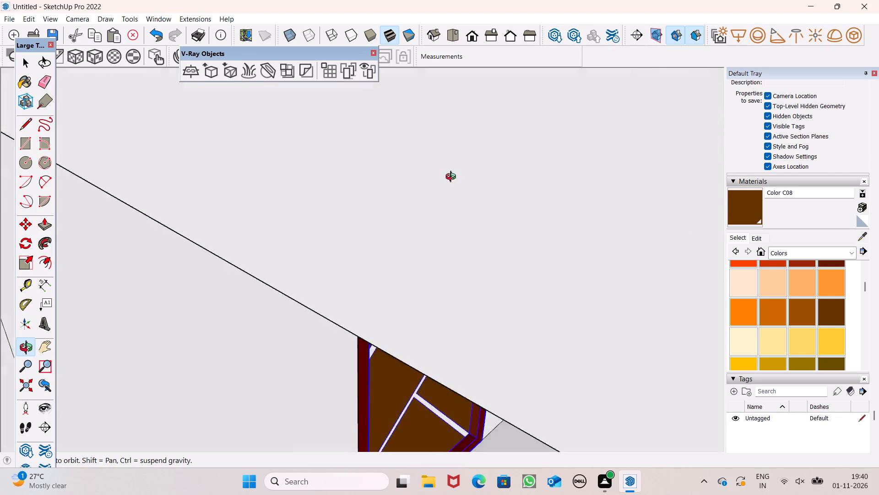
{"action": "middle_click_drag", "start_coordinate": [453, 178], "coordinate": [494, 144]}
{"action": "scroll", "coordinate": [498, 113], "scroll_direction": "up", "scroll_amount": 6}
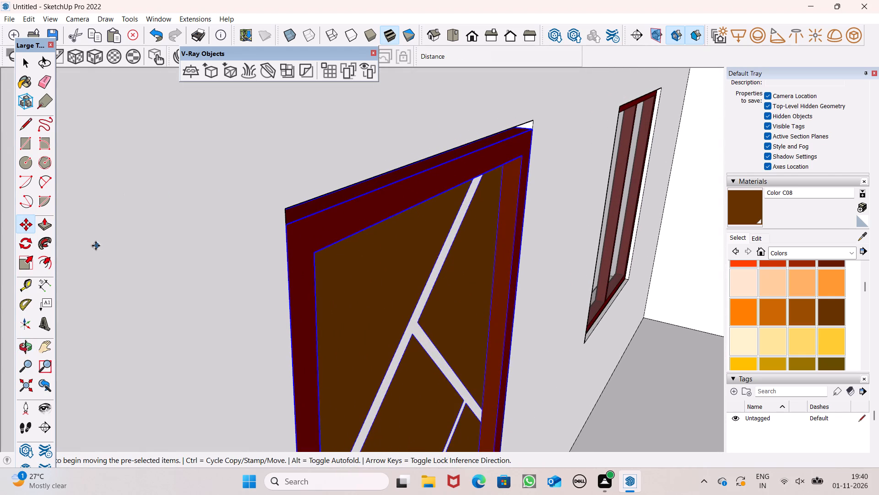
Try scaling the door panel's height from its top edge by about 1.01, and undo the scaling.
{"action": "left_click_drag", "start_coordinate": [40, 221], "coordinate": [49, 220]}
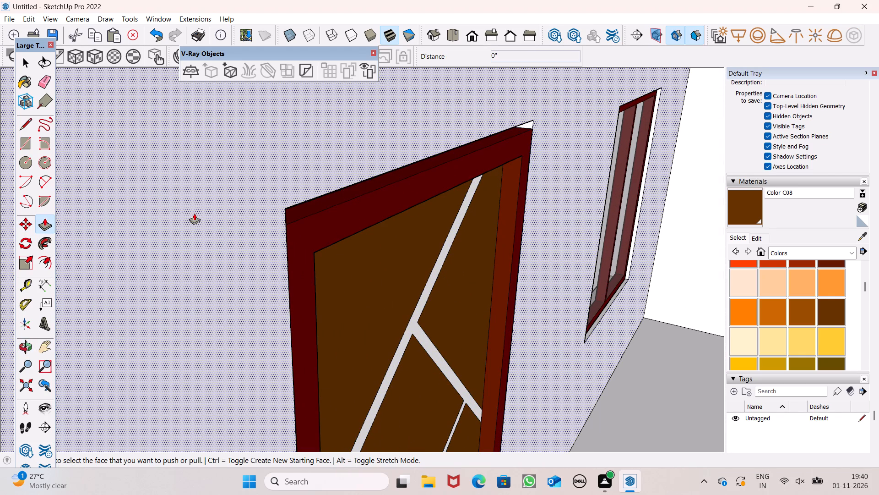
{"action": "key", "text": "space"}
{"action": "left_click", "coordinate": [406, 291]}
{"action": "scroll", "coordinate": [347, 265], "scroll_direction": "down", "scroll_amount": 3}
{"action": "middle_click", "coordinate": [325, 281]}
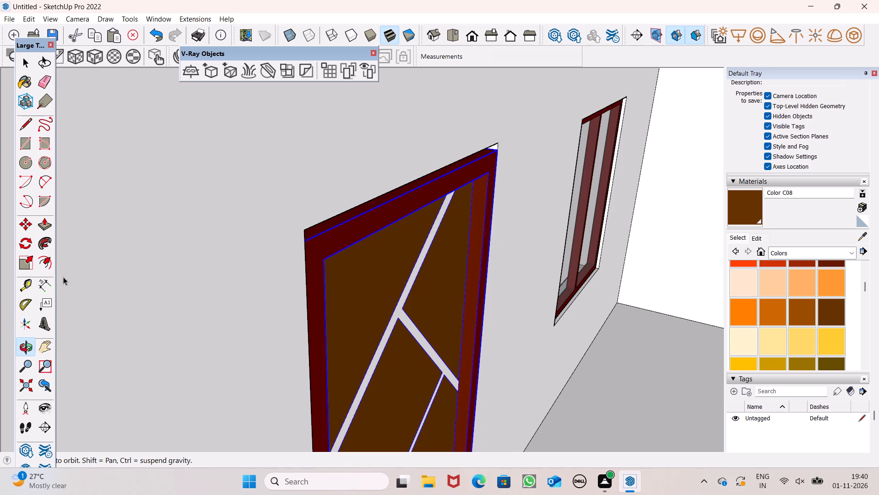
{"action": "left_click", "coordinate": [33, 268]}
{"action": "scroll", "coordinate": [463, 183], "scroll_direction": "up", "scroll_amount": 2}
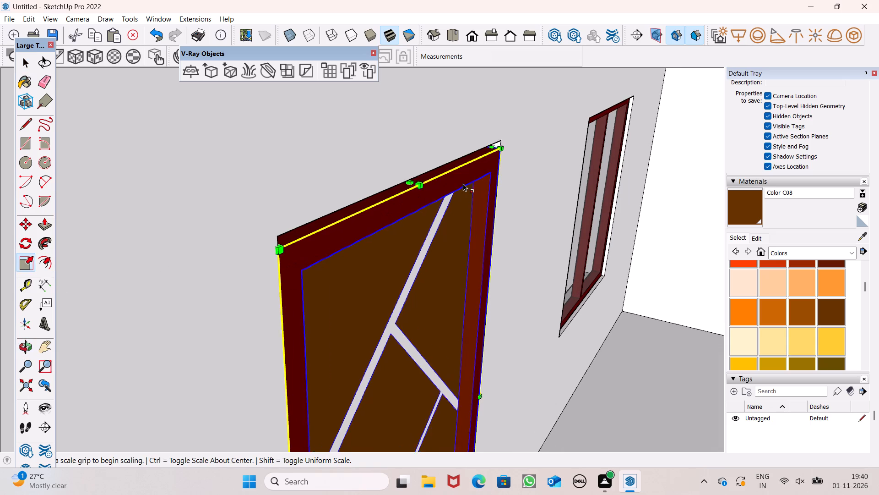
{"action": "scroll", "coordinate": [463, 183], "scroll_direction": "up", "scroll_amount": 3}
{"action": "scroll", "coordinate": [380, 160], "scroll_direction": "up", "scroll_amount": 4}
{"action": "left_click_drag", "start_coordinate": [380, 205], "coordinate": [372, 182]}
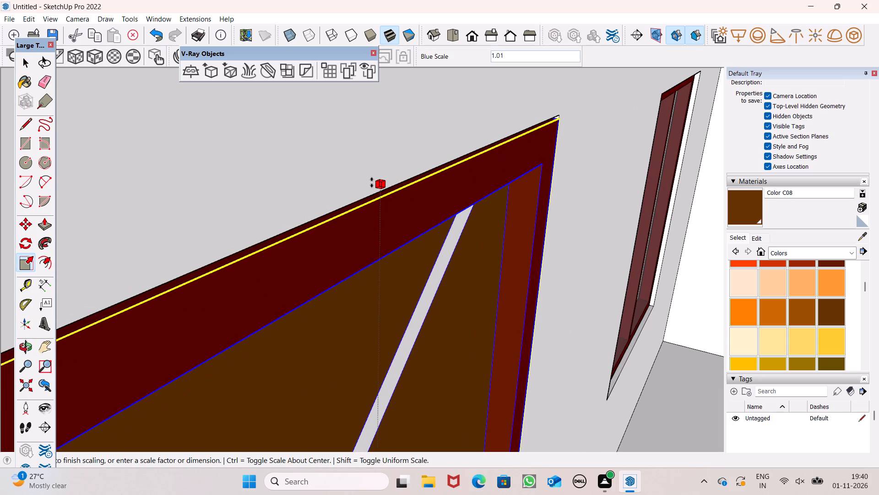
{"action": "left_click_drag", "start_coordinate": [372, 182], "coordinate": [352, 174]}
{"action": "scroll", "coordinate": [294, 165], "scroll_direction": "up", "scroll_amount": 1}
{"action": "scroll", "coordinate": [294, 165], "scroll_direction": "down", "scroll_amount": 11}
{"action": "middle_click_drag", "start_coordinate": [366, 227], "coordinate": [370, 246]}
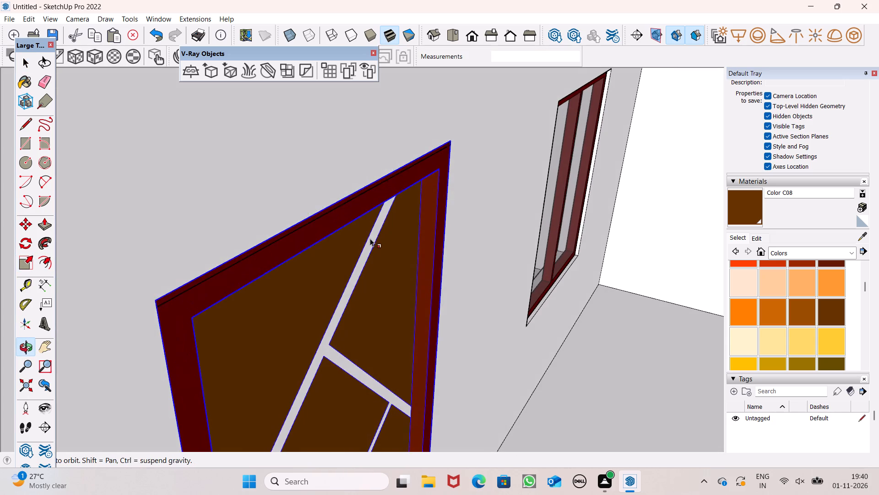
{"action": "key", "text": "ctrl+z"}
Scale the door panel's height by about 1.01 so its top edge meets the top of the opening, and deselect it.
{"action": "scroll", "coordinate": [341, 191], "scroll_direction": "up", "scroll_amount": 8}
{"action": "left_click_drag", "start_coordinate": [333, 224], "coordinate": [330, 214]}
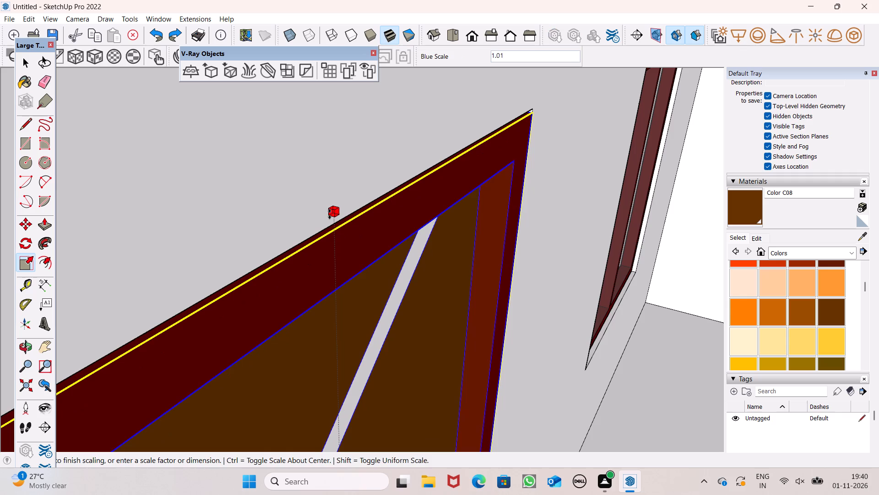
{"action": "left_click_drag", "start_coordinate": [330, 214], "coordinate": [326, 213]}
{"action": "scroll", "coordinate": [287, 182], "scroll_direction": "down", "scroll_amount": 13}
{"action": "key", "text": "space"}
{"action": "middle_click_drag", "start_coordinate": [368, 261], "coordinate": [181, 213]}
{"action": "scroll", "coordinate": [381, 169], "scroll_direction": "down", "scroll_amount": 3}
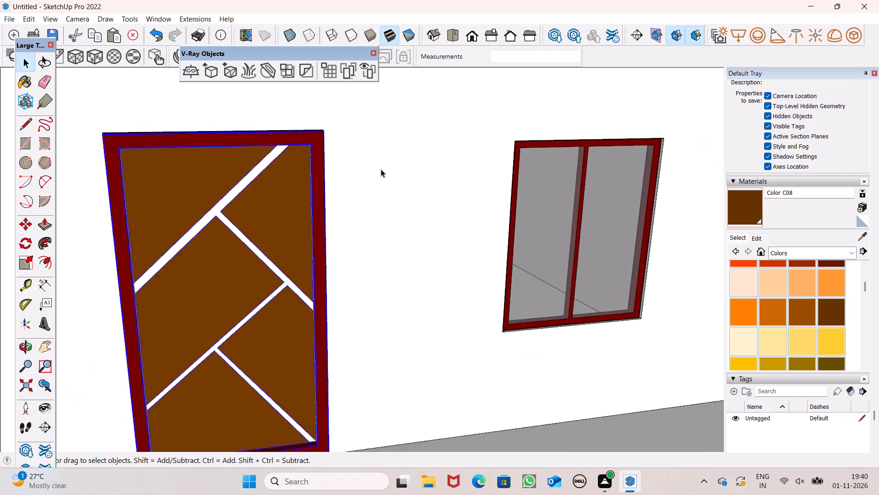
{"action": "scroll", "coordinate": [381, 169], "scroll_direction": "down", "scroll_amount": 10}
{"action": "middle_click_drag", "start_coordinate": [416, 237], "coordinate": [363, 260]}
{"action": "scroll", "coordinate": [305, 189], "scroll_direction": "down", "scroll_amount": 7}
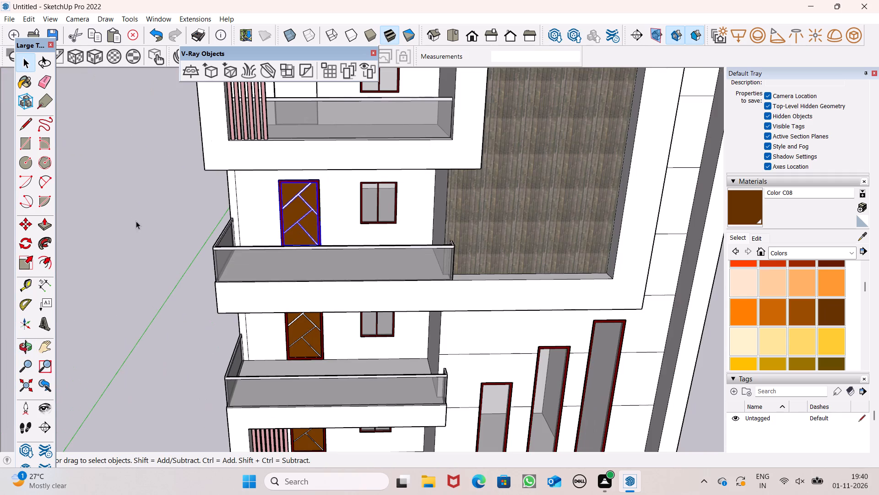
{"action": "left_click", "coordinate": [136, 221]}
Copy the fitted door panel up about 12' 2" into the door opening of the top balcony with the pink slats.
{"action": "scroll", "coordinate": [345, 236], "scroll_direction": "down", "scroll_amount": 4}
{"action": "middle_click_drag", "start_coordinate": [351, 254], "coordinate": [350, 281]}
{"action": "scroll", "coordinate": [333, 247], "scroll_direction": "down", "scroll_amount": 5}
{"action": "scroll", "coordinate": [311, 181], "scroll_direction": "up", "scroll_amount": 7}
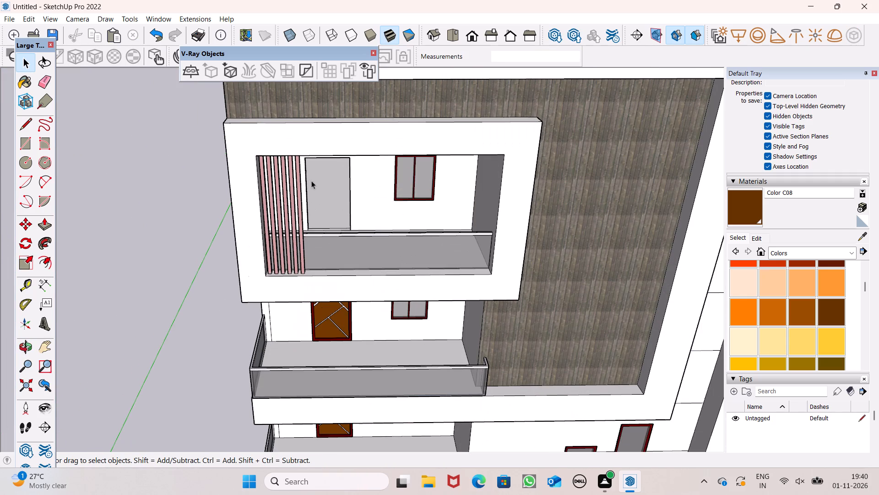
{"action": "left_click", "coordinate": [333, 329]}
{"action": "scroll", "coordinate": [305, 175], "scroll_direction": "up", "scroll_amount": 3}
{"action": "key", "text": "m"}
{"action": "key", "text": "Return"}
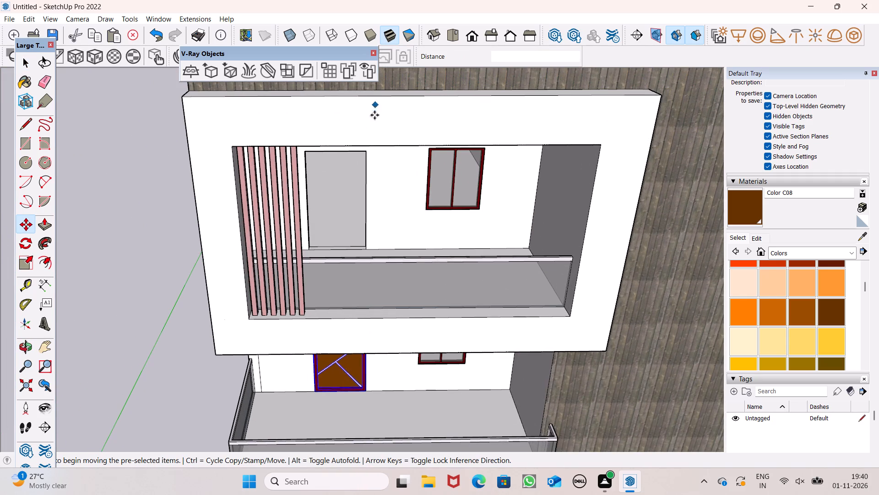
{"action": "scroll", "coordinate": [375, 240], "scroll_direction": "down", "scroll_amount": 3}
{"action": "scroll", "coordinate": [373, 345], "scroll_direction": "down", "scroll_amount": 5}
{"action": "scroll", "coordinate": [363, 264], "scroll_direction": "up", "scroll_amount": 4}
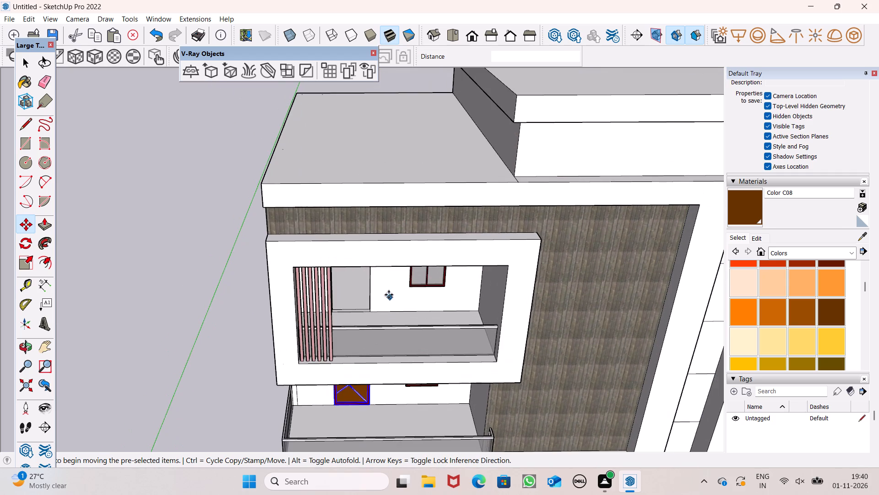
{"action": "scroll", "coordinate": [387, 418], "scroll_direction": "up", "scroll_amount": 6}
{"action": "scroll", "coordinate": [379, 411], "scroll_direction": "down", "scroll_amount": 5}
{"action": "middle_click_drag", "start_coordinate": [385, 415], "coordinate": [388, 433]}
{"action": "scroll", "coordinate": [388, 417], "scroll_direction": "up", "scroll_amount": 7}
{"action": "scroll", "coordinate": [385, 435], "scroll_direction": "down", "scroll_amount": 4}
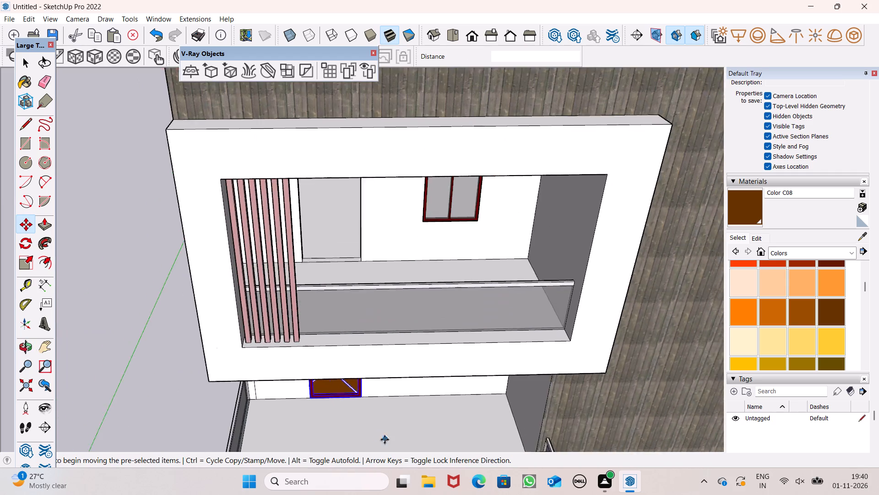
{"action": "scroll", "coordinate": [385, 440], "scroll_direction": "down", "scroll_amount": 2}
{"action": "scroll", "coordinate": [319, 300], "scroll_direction": "up", "scroll_amount": 5}
{"action": "scroll", "coordinate": [382, 330], "scroll_direction": "down", "scroll_amount": 4}
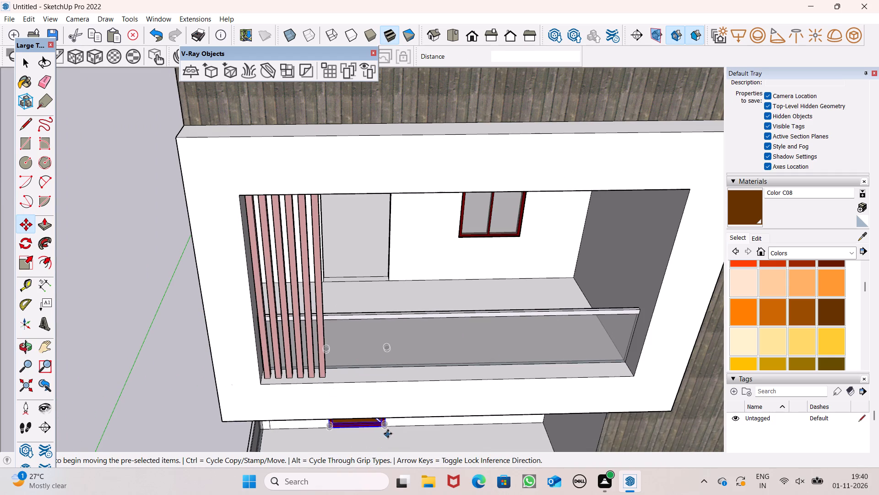
{"action": "left_click_drag", "start_coordinate": [384, 427], "coordinate": [389, 281]}
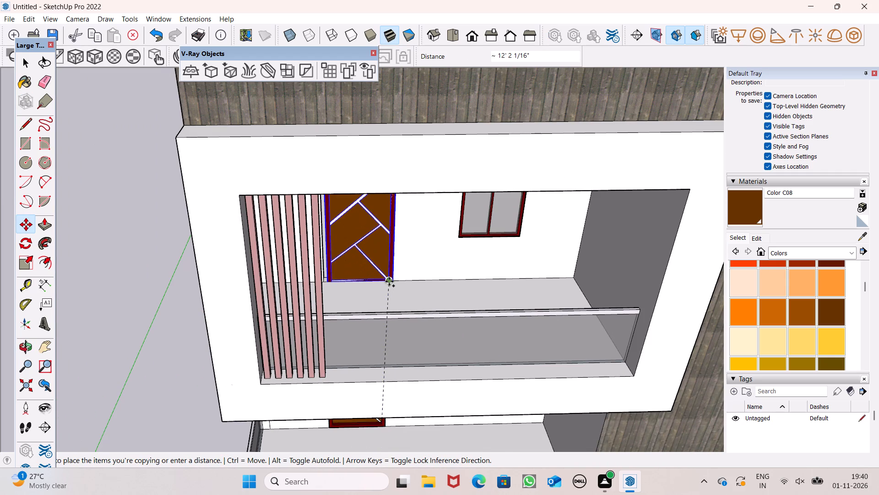
{"action": "left_click_drag", "start_coordinate": [389, 281], "coordinate": [378, 279]}
{"action": "scroll", "coordinate": [377, 269], "scroll_direction": "up", "scroll_amount": 7}
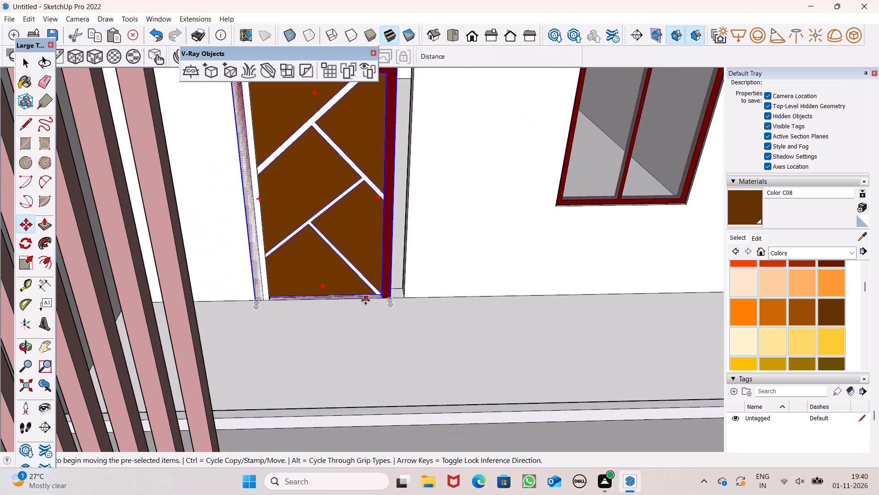
Move the copied door panel about 5 3/4" so its lower corner meets the top balcony's door opening, and deselect it.
{"action": "scroll", "coordinate": [376, 297], "scroll_direction": "up", "scroll_amount": 5}
{"action": "left_click_drag", "start_coordinate": [392, 315], "coordinate": [408, 302]}
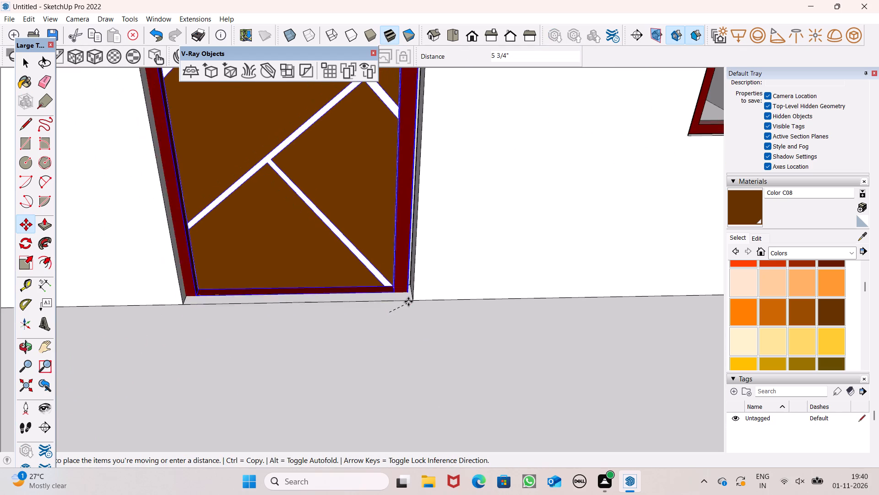
{"action": "left_click_drag", "start_coordinate": [408, 302], "coordinate": [408, 301]}
{"action": "scroll", "coordinate": [411, 311], "scroll_direction": "down", "scroll_amount": 4}
{"action": "key", "text": "space"}
{"action": "scroll", "coordinate": [399, 293], "scroll_direction": "down", "scroll_amount": 7}
{"action": "scroll", "coordinate": [361, 206], "scroll_direction": "down", "scroll_amount": 1}
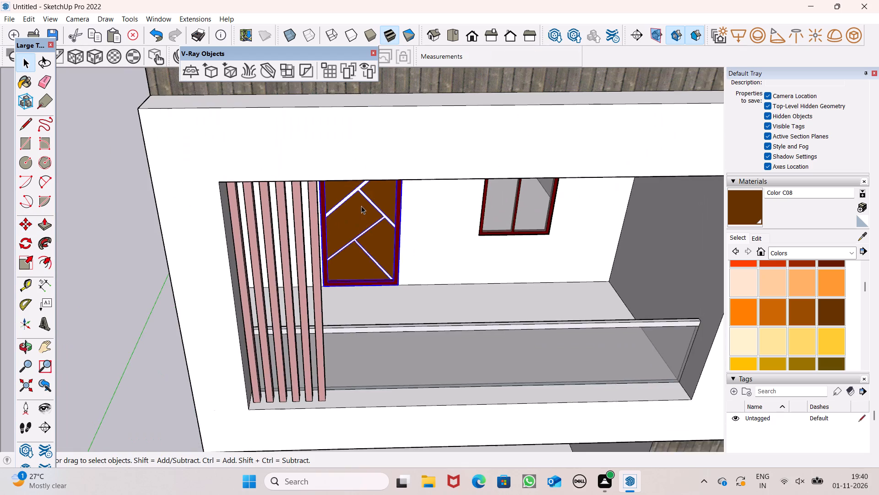
{"action": "middle_click_drag", "start_coordinate": [393, 247], "coordinate": [418, 174]}
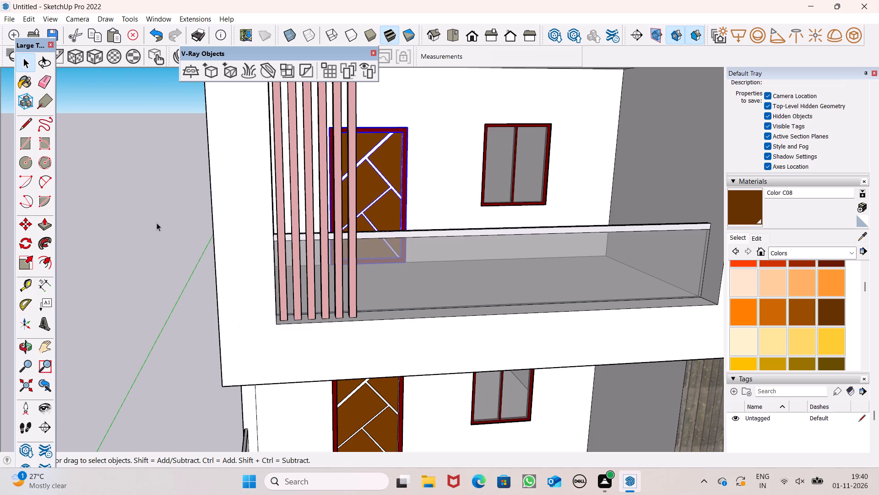
{"action": "left_click", "coordinate": [159, 212]}
Examine the door panels in all the balconies and the whole front facade from several angles.
{"action": "scroll", "coordinate": [162, 211], "scroll_direction": "down", "scroll_amount": 2}
{"action": "middle_click_drag", "start_coordinate": [175, 220], "coordinate": [168, 252]}
{"action": "scroll", "coordinate": [168, 252], "scroll_direction": "up", "scroll_amount": 1}
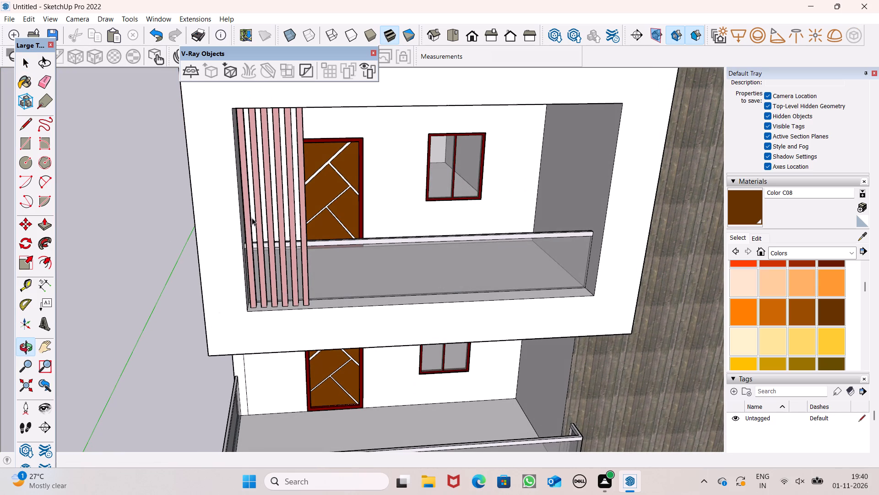
{"action": "scroll", "coordinate": [274, 228], "scroll_direction": "down", "scroll_amount": 2}
{"action": "middle_click_drag", "start_coordinate": [425, 295], "coordinate": [418, 321]}
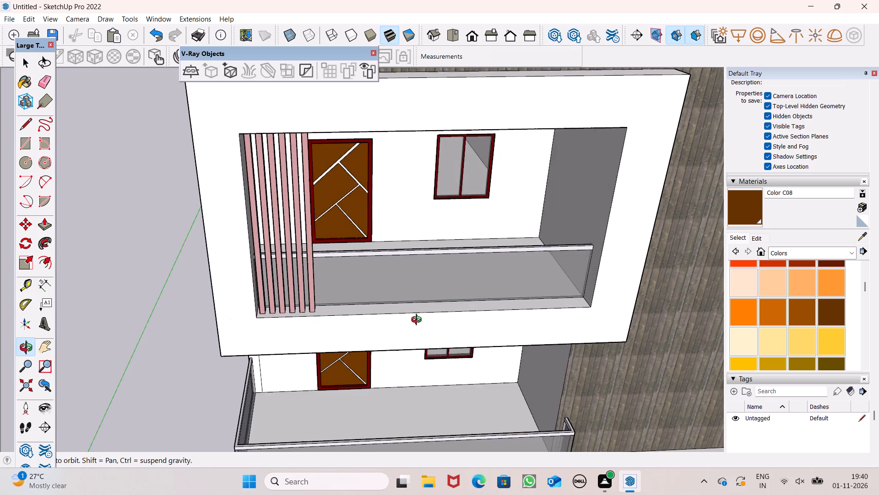
{"action": "middle_click_drag", "start_coordinate": [418, 321], "coordinate": [425, 309]}
{"action": "scroll", "coordinate": [320, 231], "scroll_direction": "down", "scroll_amount": 1}
{"action": "middle_click_drag", "start_coordinate": [423, 285], "coordinate": [377, 324]}
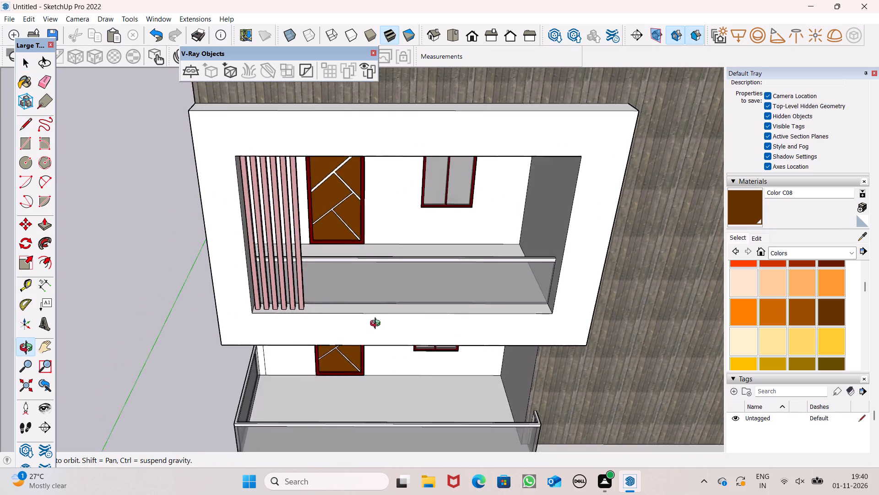
{"action": "middle_click_drag", "start_coordinate": [377, 324], "coordinate": [358, 275]}
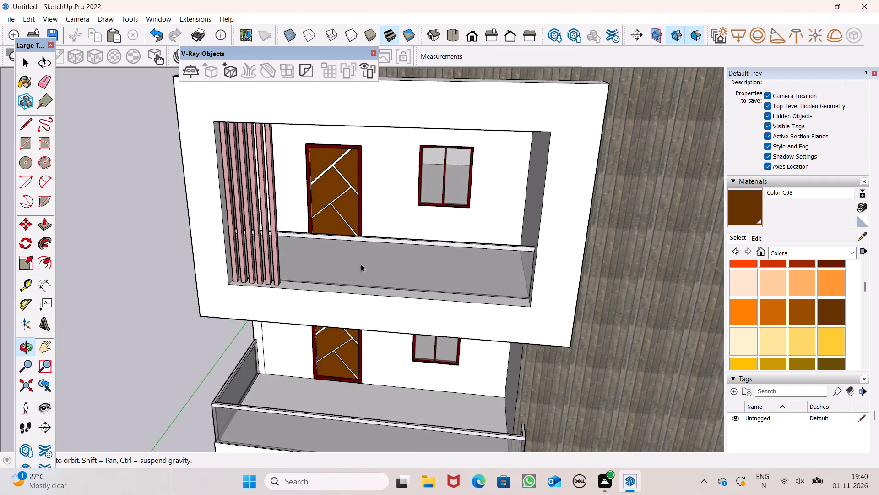
{"action": "scroll", "coordinate": [362, 203], "scroll_direction": "down", "scroll_amount": 3}
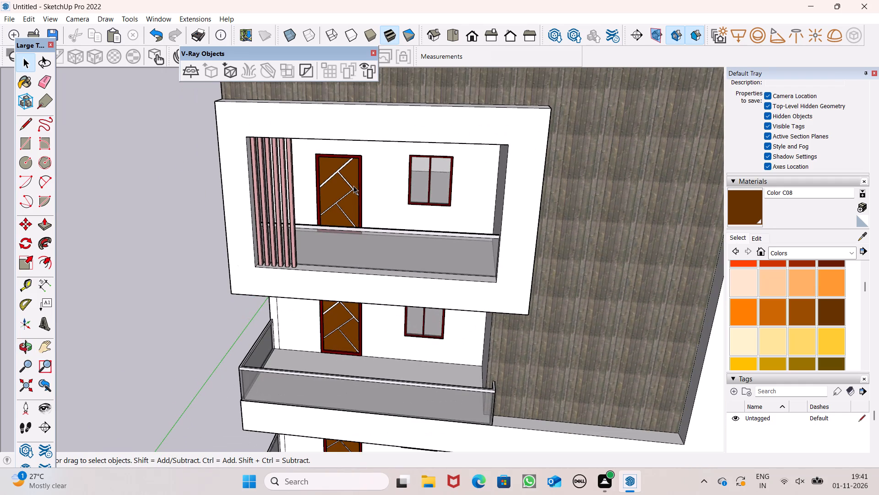
{"action": "scroll", "coordinate": [298, 287], "scroll_direction": "down", "scroll_amount": 1}
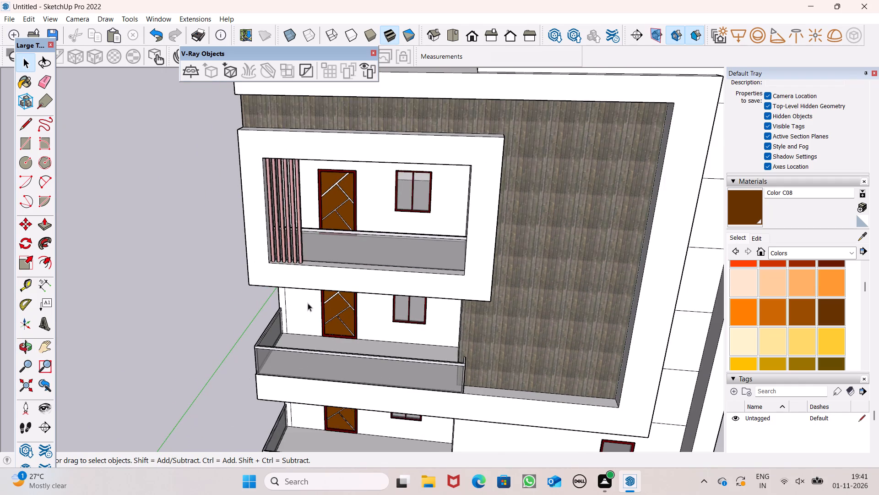
{"action": "middle_click_drag", "start_coordinate": [349, 308], "coordinate": [355, 380]}
{"action": "scroll", "coordinate": [297, 247], "scroll_direction": "down", "scroll_amount": 2}
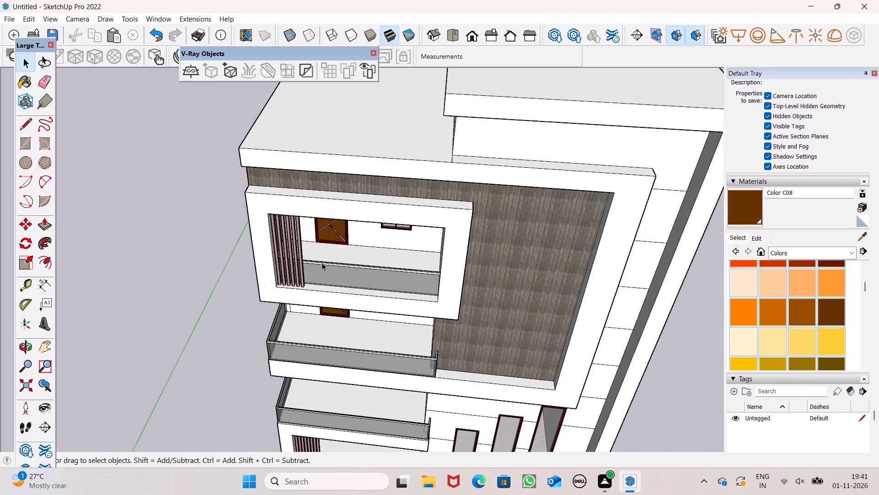
{"action": "middle_click_drag", "start_coordinate": [394, 334], "coordinate": [427, 215]}
{"action": "scroll", "coordinate": [433, 220], "scroll_direction": "up", "scroll_amount": 1}
{"action": "scroll", "coordinate": [304, 165], "scroll_direction": "down", "scroll_amount": 4}
{"action": "middle_click_drag", "start_coordinate": [461, 254], "coordinate": [439, 214]}
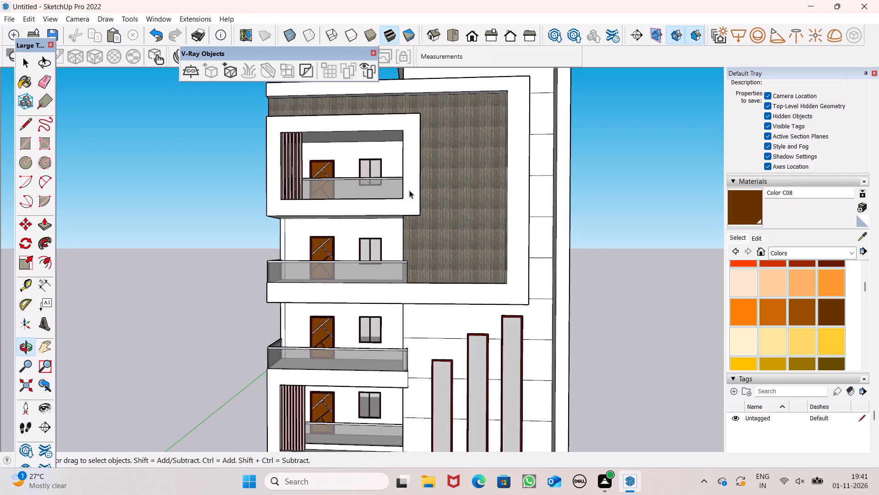
{"action": "scroll", "coordinate": [409, 190], "scroll_direction": "down", "scroll_amount": 3}
{"action": "middle_click_drag", "start_coordinate": [409, 233], "coordinate": [432, 286]}
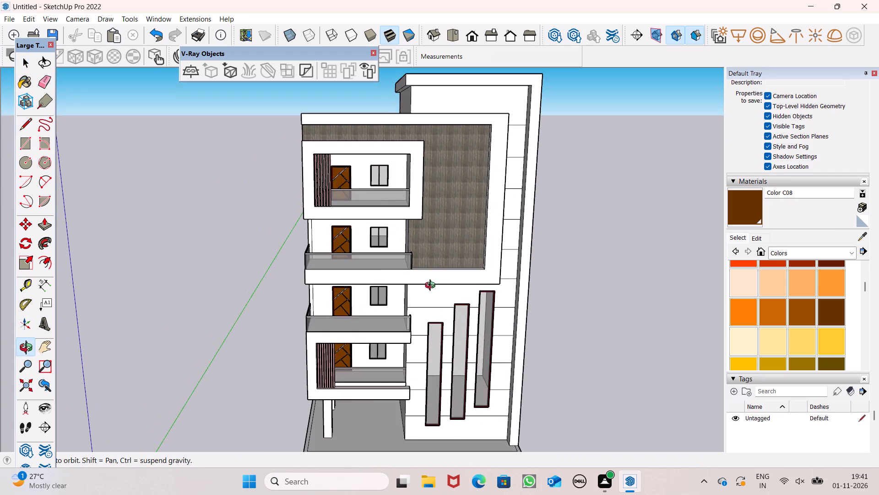
{"action": "middle_click_drag", "start_coordinate": [432, 286], "coordinate": [432, 286]}
Look through the Colors swatches, then choose 0017_IndianRed from the Colors-Named collection as the paint material.
{"action": "scroll", "coordinate": [811, 328], "scroll_direction": "down", "scroll_amount": 1}
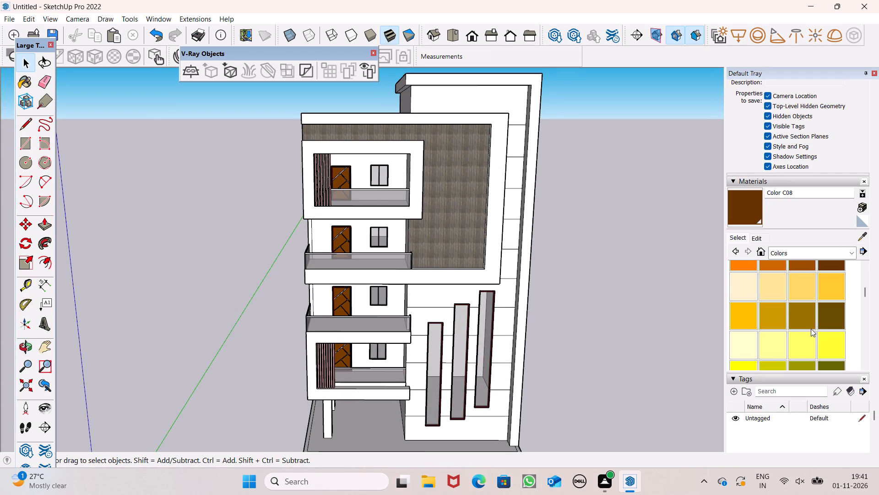
{"action": "scroll", "coordinate": [811, 329], "scroll_direction": "down", "scroll_amount": 2}
{"action": "scroll", "coordinate": [809, 336], "scroll_direction": "up", "scroll_amount": 1}
{"action": "scroll", "coordinate": [804, 304], "scroll_direction": "down", "scroll_amount": 4}
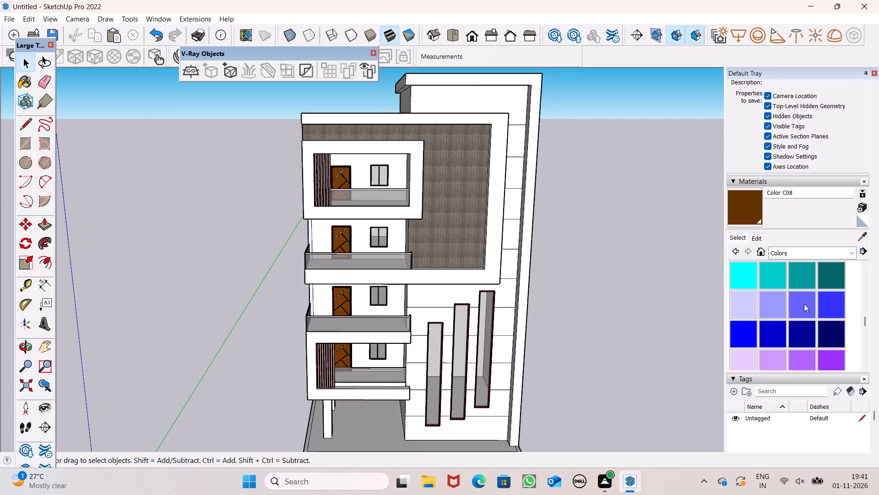
{"action": "scroll", "coordinate": [804, 304], "scroll_direction": "down", "scroll_amount": 5}
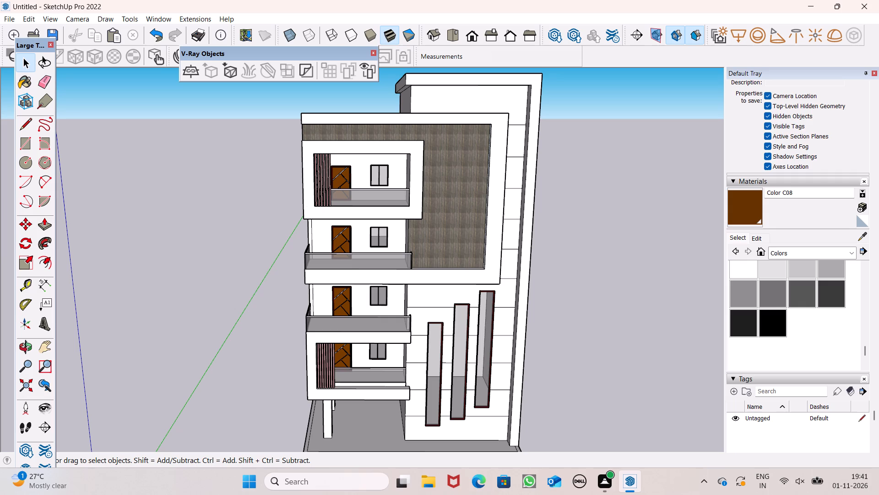
{"action": "left_click", "coordinate": [776, 253]}
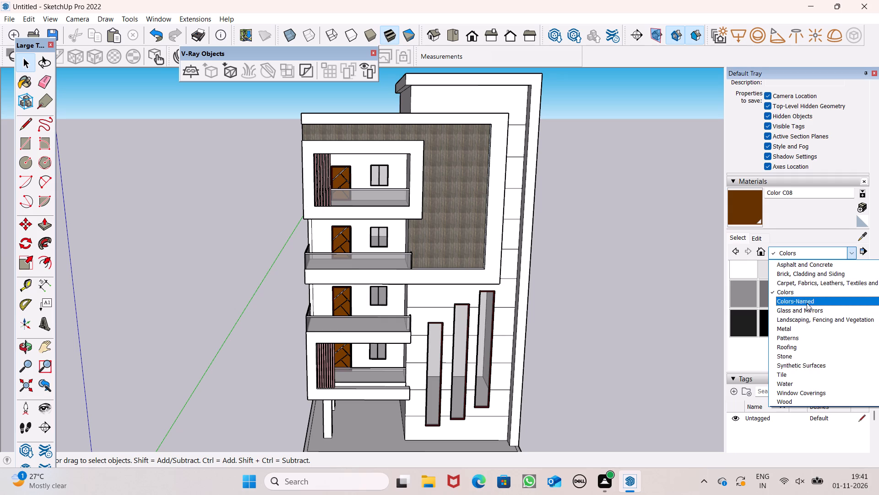
{"action": "left_click", "coordinate": [807, 302]}
{"action": "scroll", "coordinate": [808, 308], "scroll_direction": "down", "scroll_amount": 2}
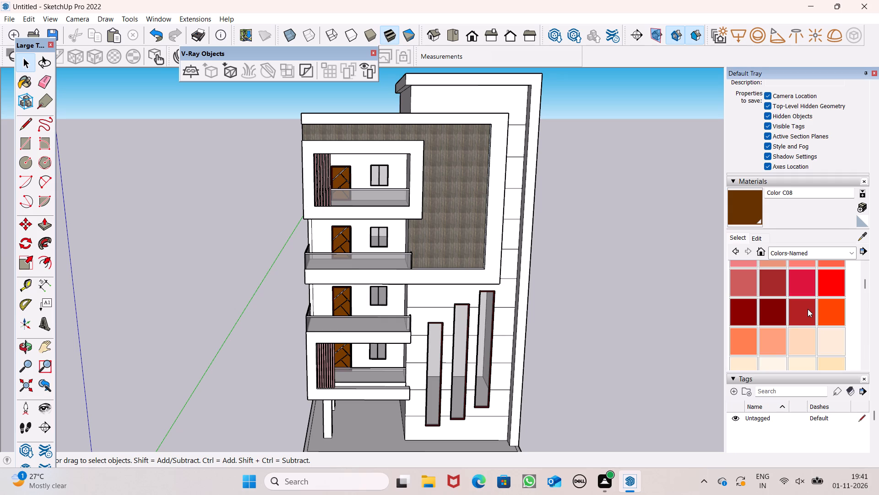
{"action": "left_click", "coordinate": [734, 288]}
Paint the white wall bands of the tall facade wall 0017_IndianRed, from its top down to just below the wood-clad frame.
{"action": "scroll", "coordinate": [528, 234], "scroll_direction": "up", "scroll_amount": 3}
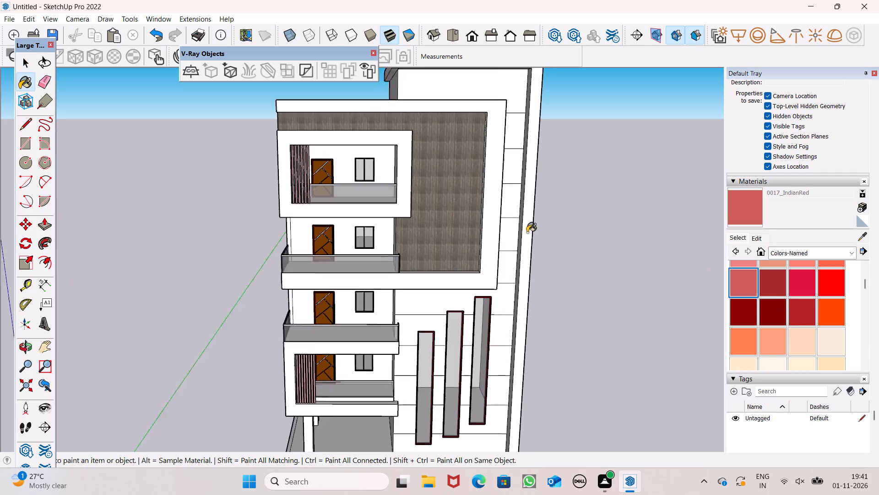
{"action": "scroll", "coordinate": [527, 232], "scroll_direction": "up", "scroll_amount": 4}
{"action": "scroll", "coordinate": [524, 280], "scroll_direction": "down", "scroll_amount": 5}
{"action": "middle_click_drag", "start_coordinate": [523, 282], "coordinate": [516, 333]}
{"action": "scroll", "coordinate": [517, 332], "scroll_direction": "up", "scroll_amount": 1}
{"action": "left_click", "coordinate": [514, 88]}
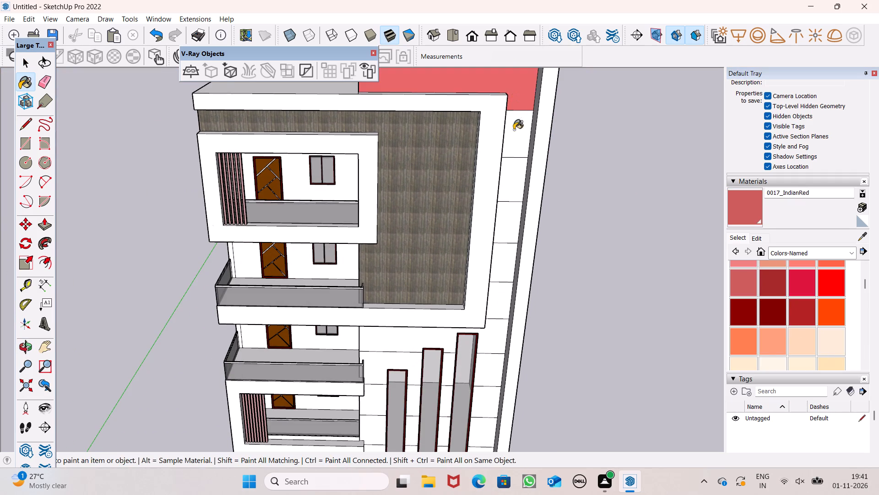
{"action": "scroll", "coordinate": [510, 218], "scroll_direction": "down", "scroll_amount": 2}
{"action": "scroll", "coordinate": [541, 165], "scroll_direction": "up", "scroll_amount": 2}
{"action": "left_click", "coordinate": [512, 155]}
{"action": "left_click", "coordinate": [510, 184]}
{"action": "left_click_drag", "start_coordinate": [498, 222], "coordinate": [498, 252]}
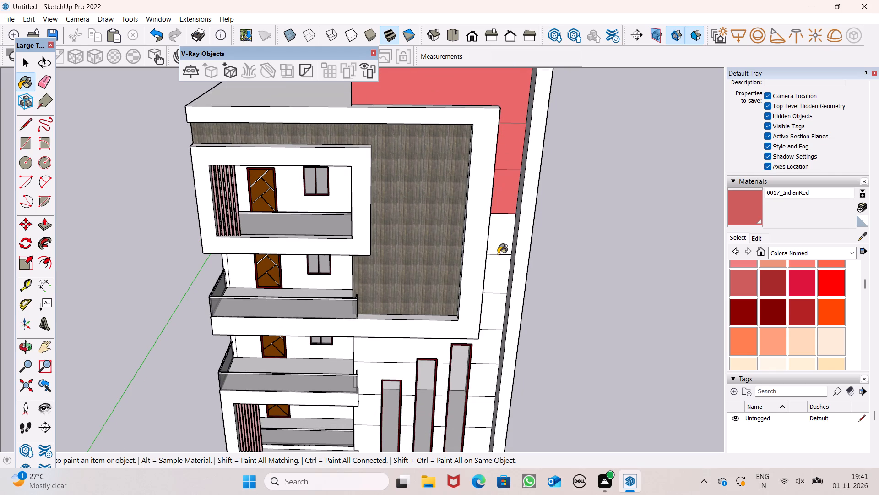
{"action": "left_click_drag", "start_coordinate": [498, 272], "coordinate": [494, 292]}
{"action": "left_click", "coordinate": [493, 296]}
{"action": "left_click_drag", "start_coordinate": [495, 324], "coordinate": [490, 336]}
{"action": "left_click", "coordinate": [490, 345]}
Paint the wall bands beside the tallest slit window and down to the base of the facade 0017_IndianRed.
{"action": "scroll", "coordinate": [488, 347], "scroll_direction": "down", "scroll_amount": 5}
{"action": "scroll", "coordinate": [488, 426], "scroll_direction": "up", "scroll_amount": 3}
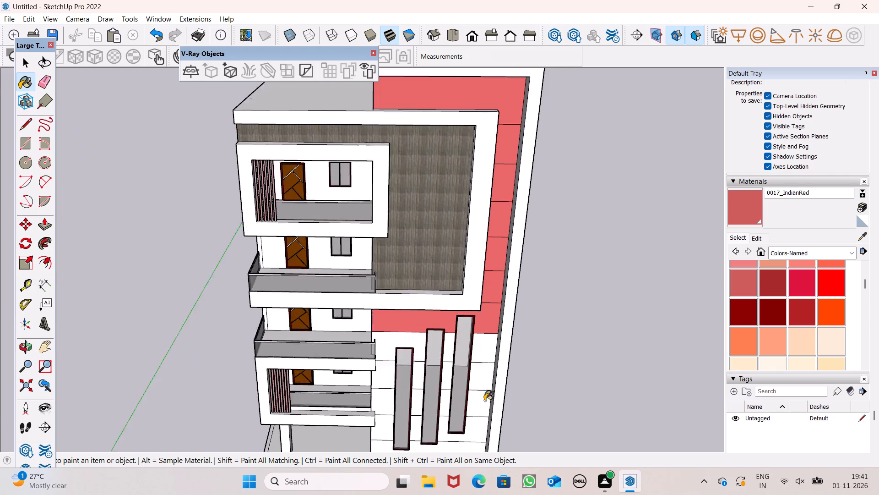
{"action": "scroll", "coordinate": [484, 401], "scroll_direction": "up", "scroll_amount": 4}
{"action": "left_click", "coordinate": [479, 347]}
{"action": "left_click", "coordinate": [475, 377]}
{"action": "scroll", "coordinate": [484, 234], "scroll_direction": "down", "scroll_amount": 6}
{"action": "scroll", "coordinate": [456, 376], "scroll_direction": "up", "scroll_amount": 5}
{"action": "left_click", "coordinate": [503, 330]}
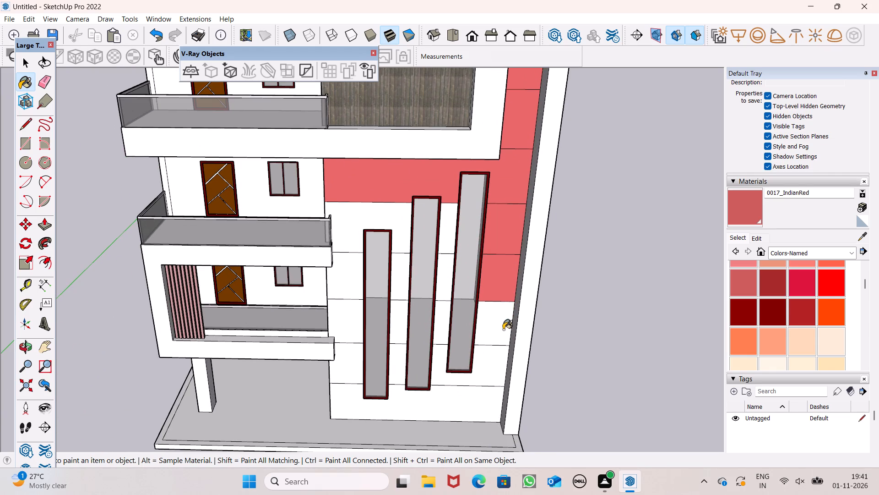
{"action": "left_click", "coordinate": [496, 375]}
{"action": "left_click_drag", "start_coordinate": [479, 419], "coordinate": [476, 412]}
Paint the remaining white wall patches between and beside the three slit windows 0017_IndianRed.
{"action": "left_click", "coordinate": [396, 356]}
{"action": "left_click", "coordinate": [398, 311]}
{"action": "left_click", "coordinate": [404, 256]}
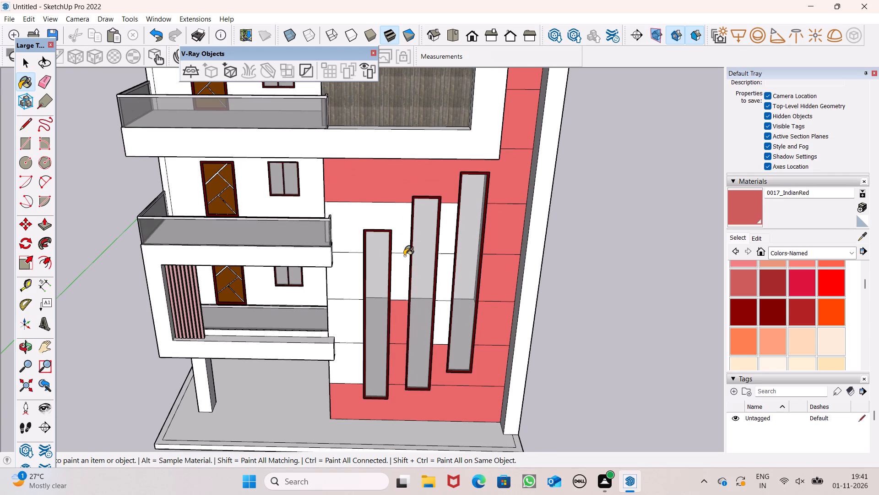
{"action": "left_click", "coordinate": [398, 214]}
{"action": "left_click", "coordinate": [346, 264]}
{"action": "left_click_drag", "start_coordinate": [345, 326], "coordinate": [346, 331]}
{"action": "left_click", "coordinate": [349, 378]}
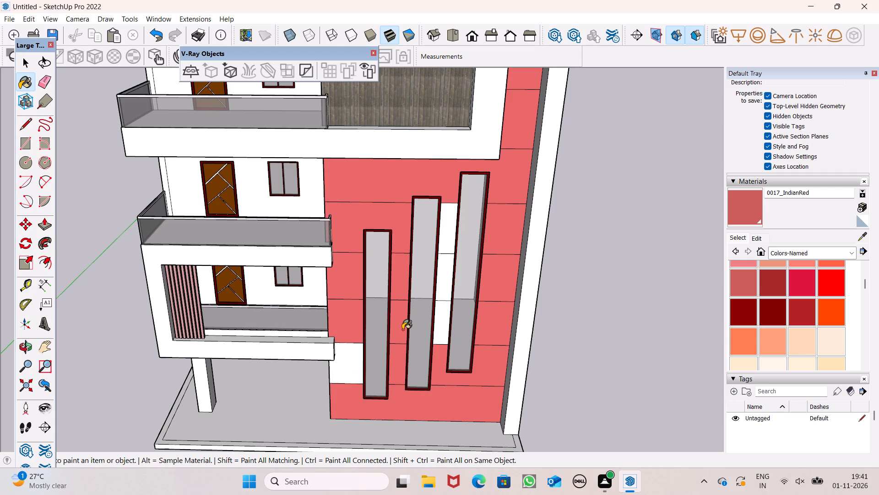
{"action": "left_click", "coordinate": [439, 323]}
{"action": "left_click", "coordinate": [439, 271]}
{"action": "left_click", "coordinate": [446, 238]}
Set the red value of the 0017_IndianRed material to 160.
{"action": "scroll", "coordinate": [464, 341], "scroll_direction": "down", "scroll_amount": 7}
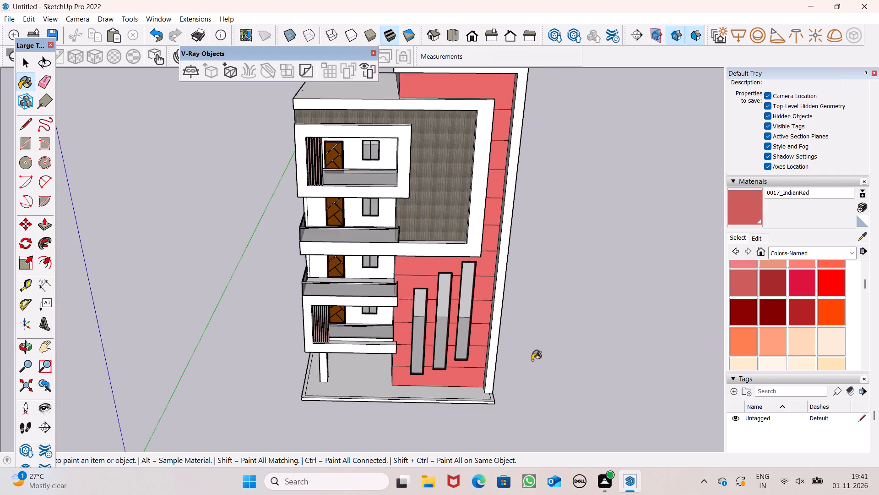
{"action": "middle_click_drag", "start_coordinate": [560, 361], "coordinate": [771, 313]}
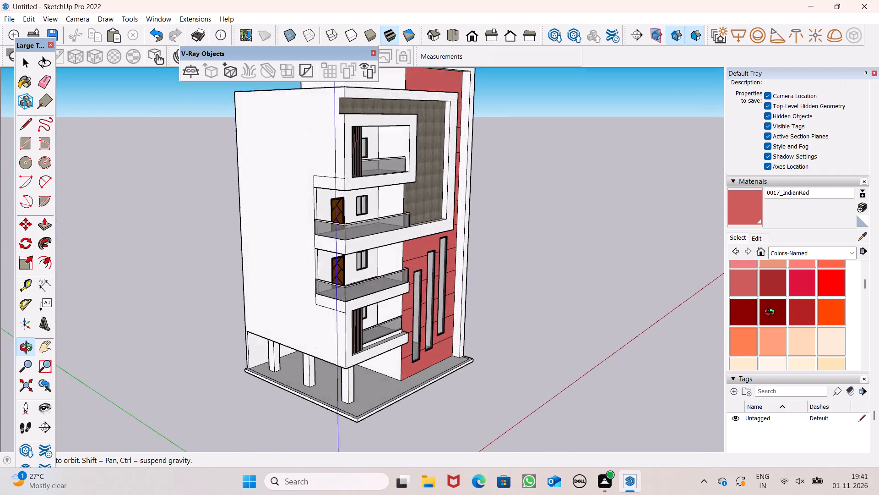
{"action": "middle_click_drag", "start_coordinate": [771, 313], "coordinate": [624, 308]}
{"action": "left_click", "coordinate": [757, 238]}
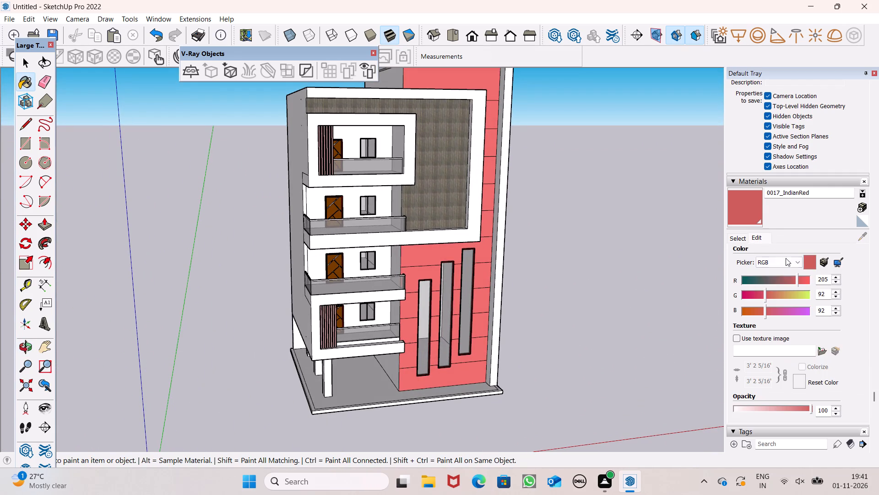
{"action": "left_click", "coordinate": [784, 278]}
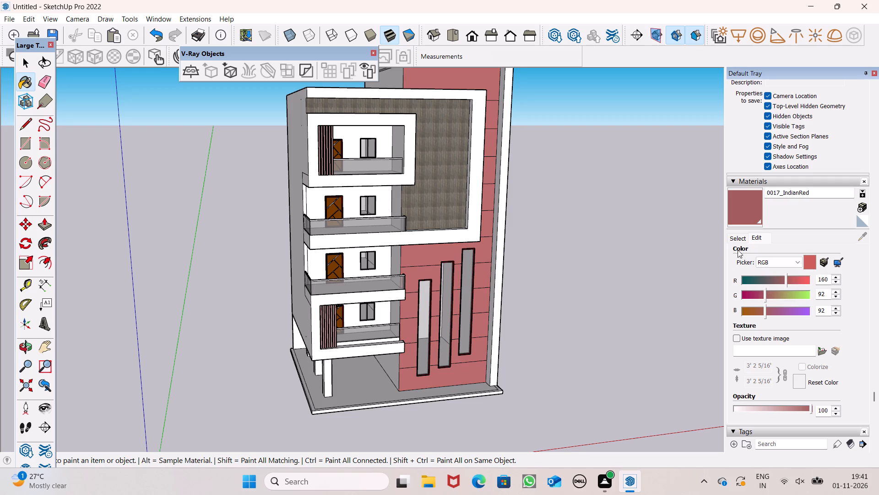
{"action": "left_click", "coordinate": [740, 223]}
Paint the side wall faces at the inner end of all four balconies and at ground level with the edited 0017_IndianRed.
{"action": "middle_click_drag", "start_coordinate": [388, 285], "coordinate": [502, 274]}
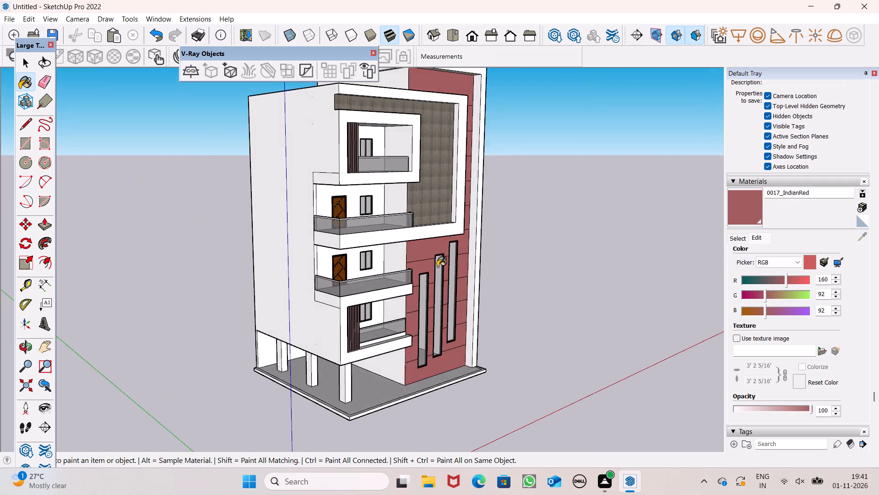
{"action": "scroll", "coordinate": [431, 267], "scroll_direction": "up", "scroll_amount": 5}
{"action": "left_click", "coordinate": [386, 261]}
{"action": "left_click_drag", "start_coordinate": [383, 349], "coordinate": [383, 340]}
{"action": "scroll", "coordinate": [391, 233], "scroll_direction": "down", "scroll_amount": 4}
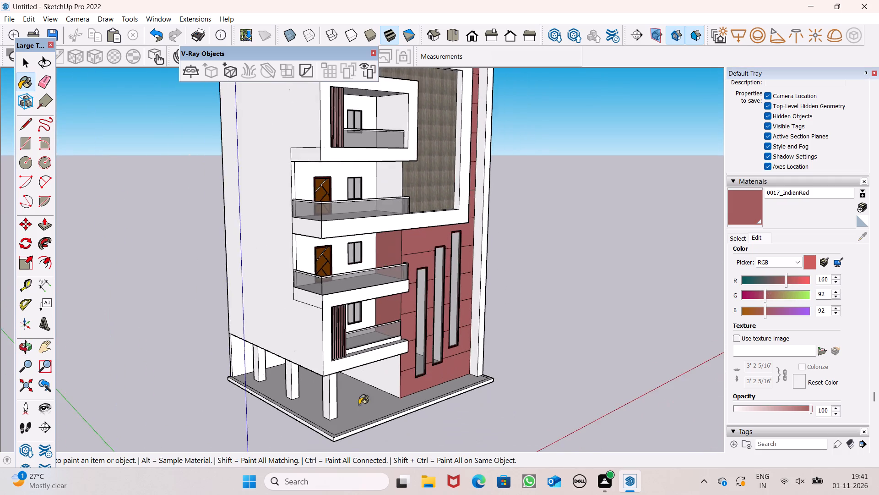
{"action": "scroll", "coordinate": [361, 415], "scroll_direction": "up", "scroll_amount": 4}
{"action": "left_click", "coordinate": [387, 363]}
{"action": "middle_click_drag", "start_coordinate": [411, 381], "coordinate": [404, 343]}
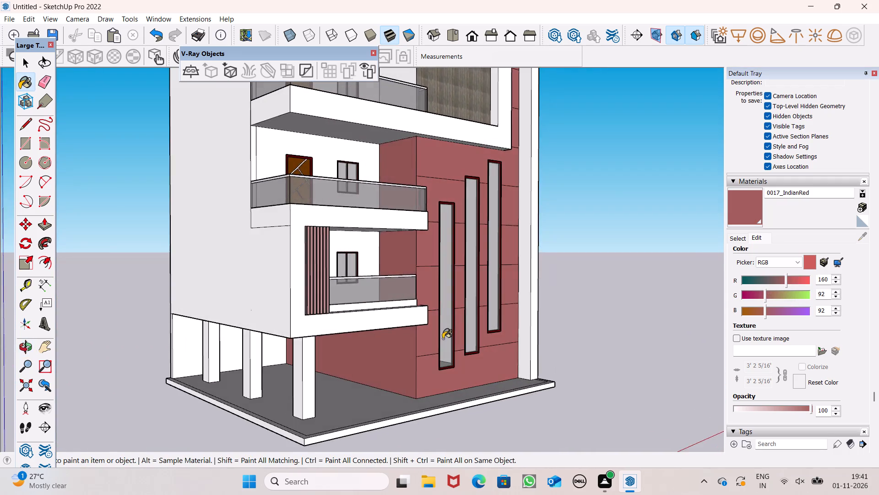
{"action": "scroll", "coordinate": [435, 350], "scroll_direction": "down", "scroll_amount": 6}
{"action": "scroll", "coordinate": [457, 165], "scroll_direction": "up", "scroll_amount": 6}
{"action": "left_click", "coordinate": [388, 125]}
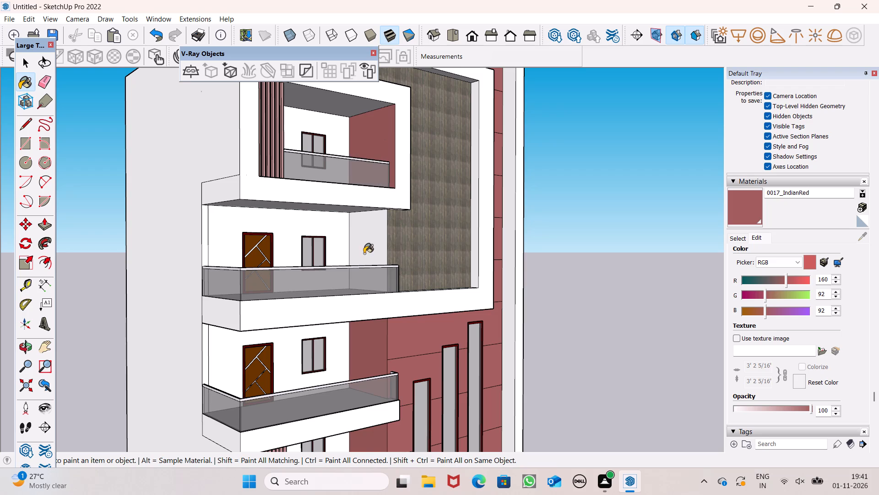
{"action": "left_click", "coordinate": [364, 251]}
Set the blue value of the 0017_IndianRed material to 52.
{"action": "scroll", "coordinate": [478, 228], "scroll_direction": "down", "scroll_amount": 3}
{"action": "middle_click_drag", "start_coordinate": [522, 247], "coordinate": [442, 321]}
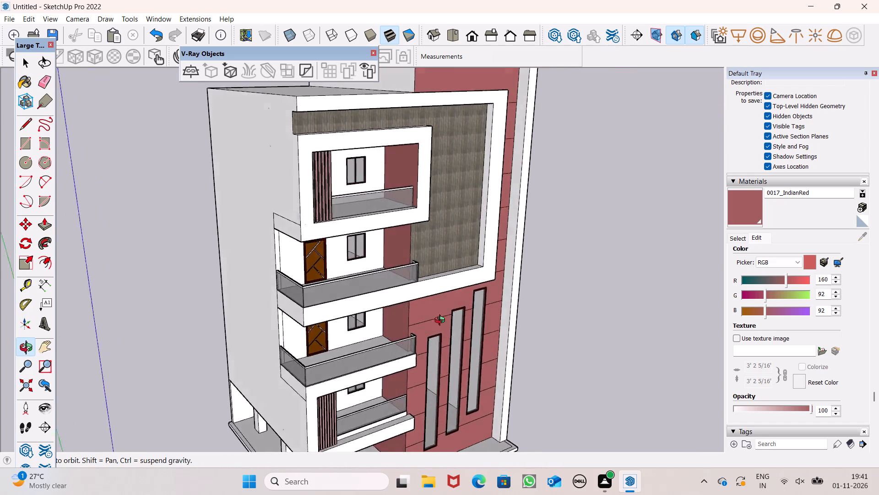
{"action": "middle_click_drag", "start_coordinate": [442, 321], "coordinate": [310, 321]}
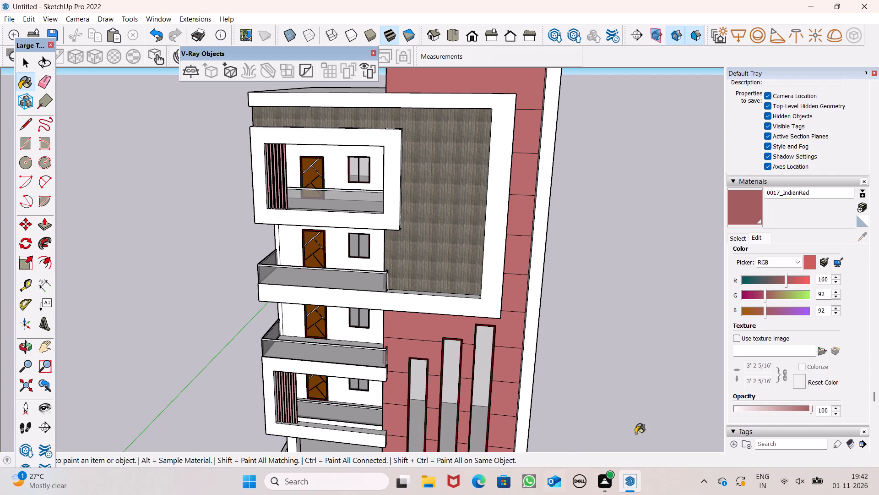
{"action": "left_click", "coordinate": [757, 309]}
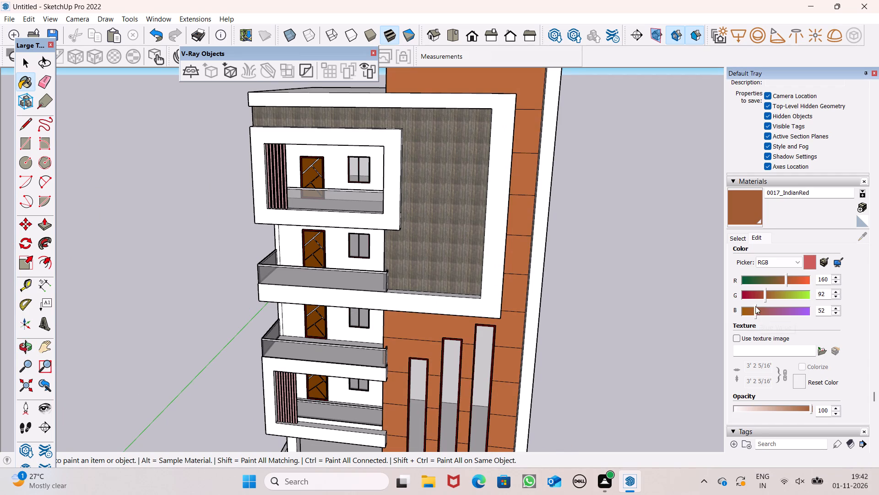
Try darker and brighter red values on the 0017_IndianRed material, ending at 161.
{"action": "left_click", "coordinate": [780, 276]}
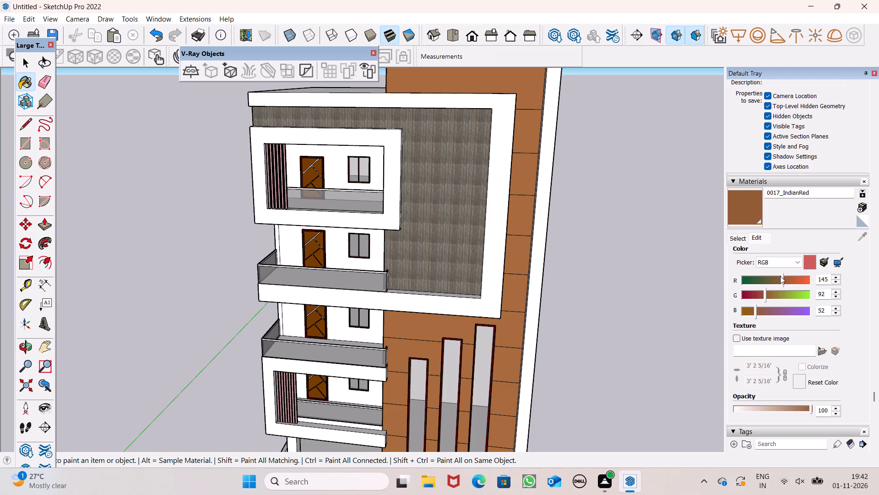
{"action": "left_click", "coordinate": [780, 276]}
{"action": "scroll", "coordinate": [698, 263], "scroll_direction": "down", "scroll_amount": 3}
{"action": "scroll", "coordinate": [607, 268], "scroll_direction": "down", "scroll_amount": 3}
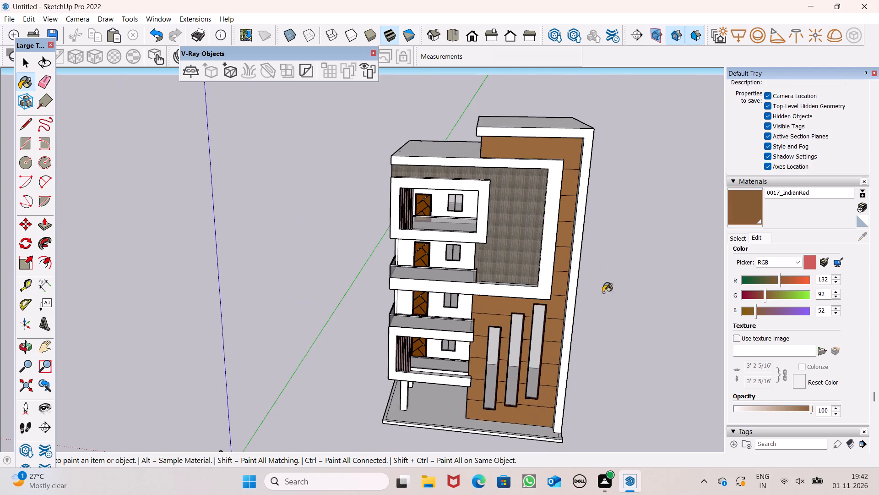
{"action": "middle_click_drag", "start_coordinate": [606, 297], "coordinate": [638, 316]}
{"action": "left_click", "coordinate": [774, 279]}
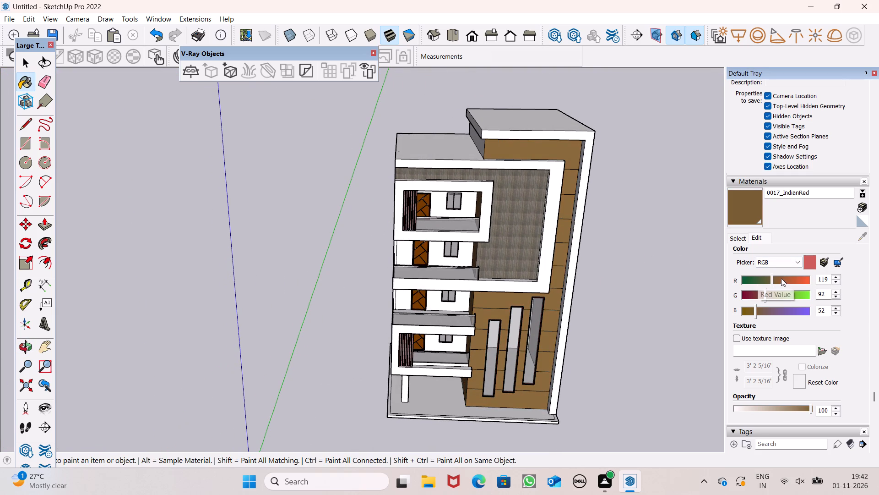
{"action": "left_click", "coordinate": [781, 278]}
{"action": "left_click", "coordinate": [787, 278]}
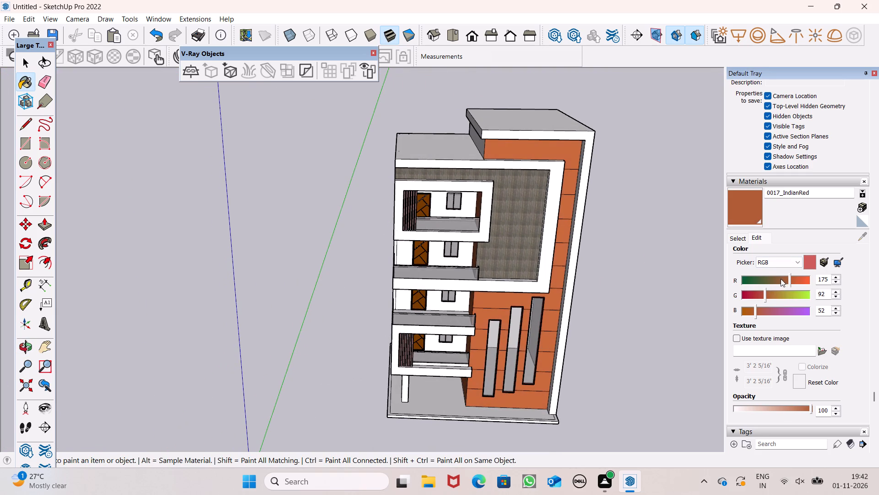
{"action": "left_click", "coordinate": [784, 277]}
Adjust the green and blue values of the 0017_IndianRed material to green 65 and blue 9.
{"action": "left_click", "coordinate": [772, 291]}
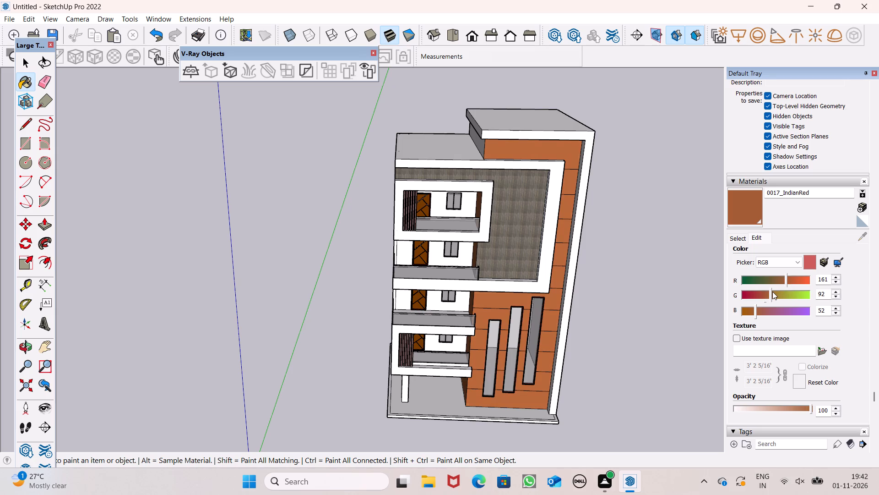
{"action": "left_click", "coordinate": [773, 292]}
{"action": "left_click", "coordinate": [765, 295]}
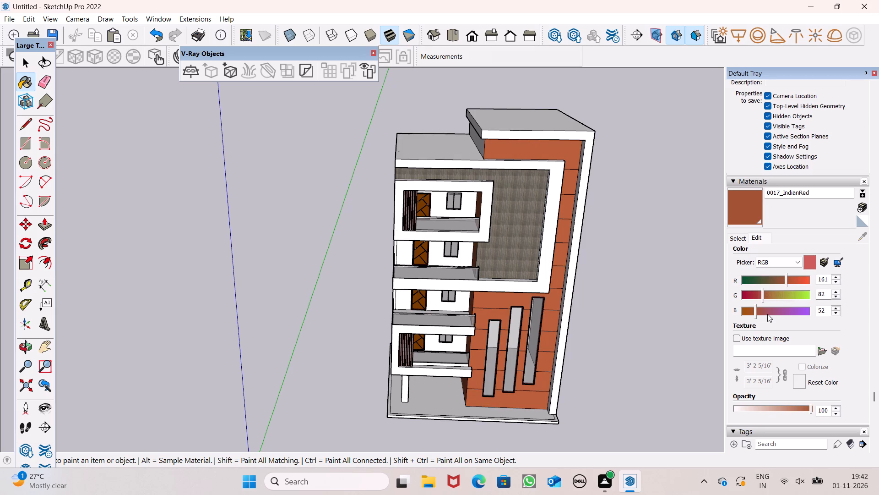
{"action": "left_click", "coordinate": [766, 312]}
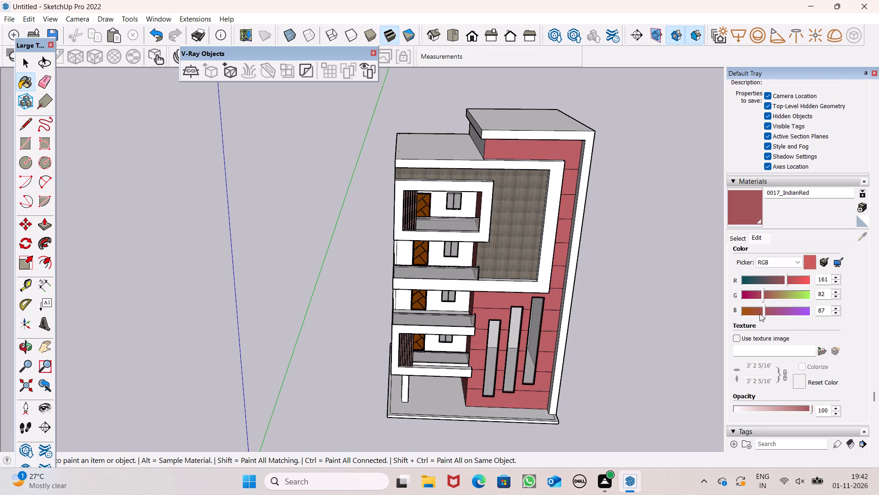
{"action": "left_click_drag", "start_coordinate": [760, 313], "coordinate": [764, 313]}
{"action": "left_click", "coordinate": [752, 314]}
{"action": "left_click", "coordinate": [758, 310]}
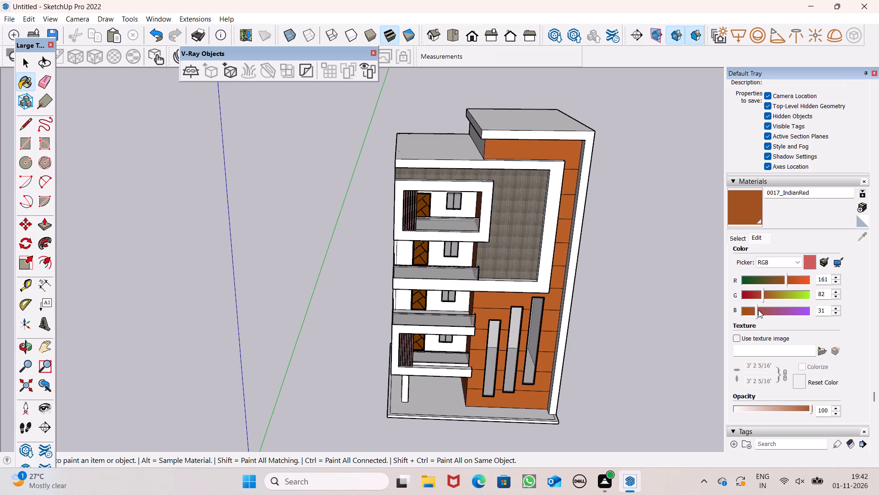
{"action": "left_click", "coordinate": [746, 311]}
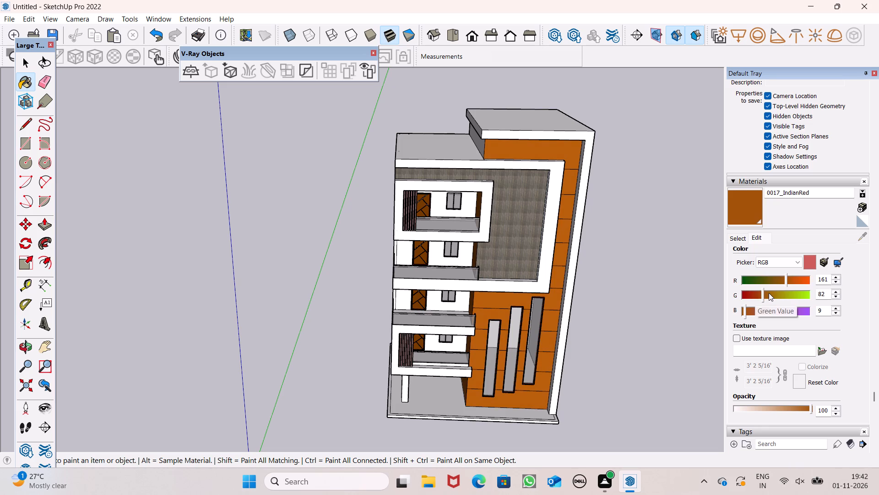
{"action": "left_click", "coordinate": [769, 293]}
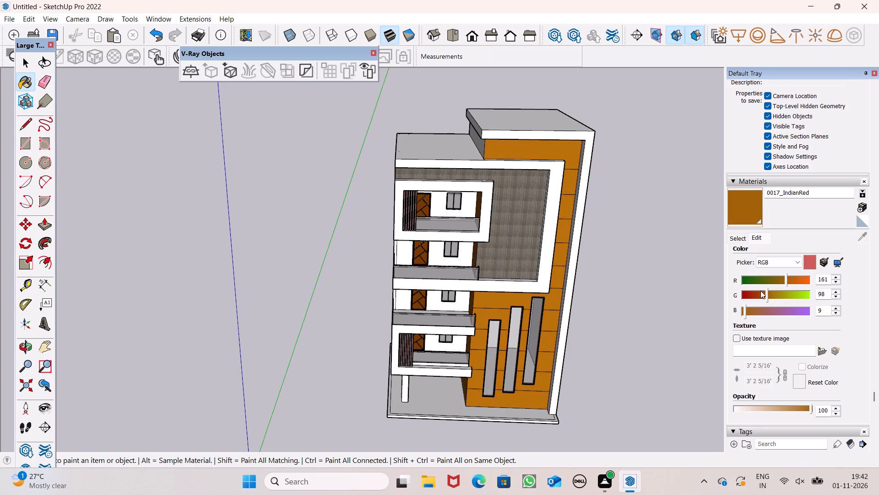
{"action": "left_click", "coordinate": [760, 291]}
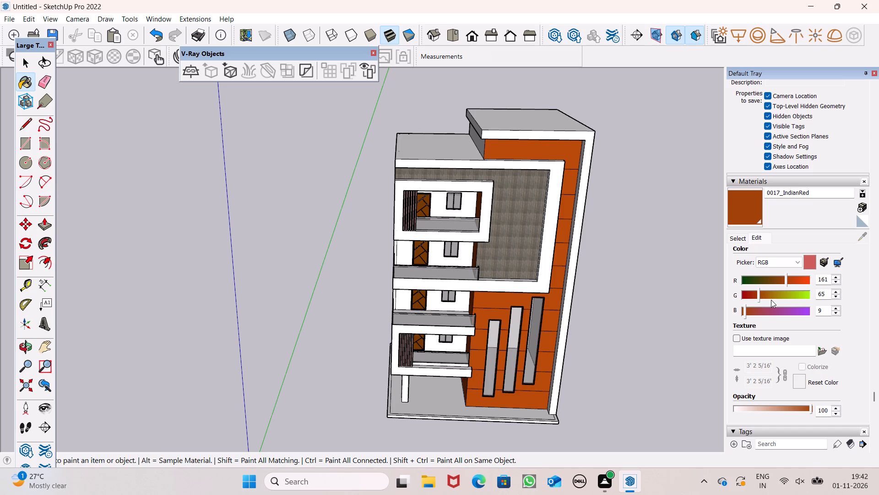
Set the 0017_IndianRed material's colour to red 162, green 94 and blue 81.
{"action": "left_click", "coordinate": [782, 278]}
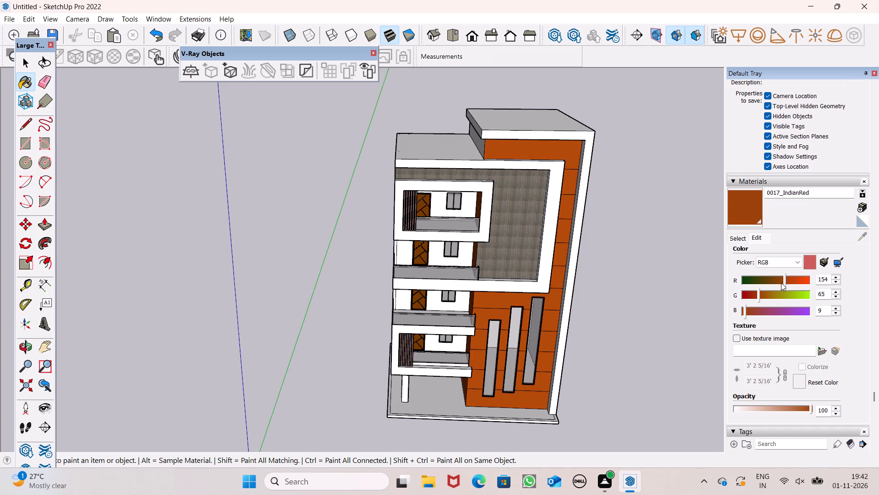
{"action": "left_click", "coordinate": [781, 281]}
{"action": "left_click", "coordinate": [781, 280]}
{"action": "left_click", "coordinate": [777, 280]}
{"action": "left_click", "coordinate": [772, 282]}
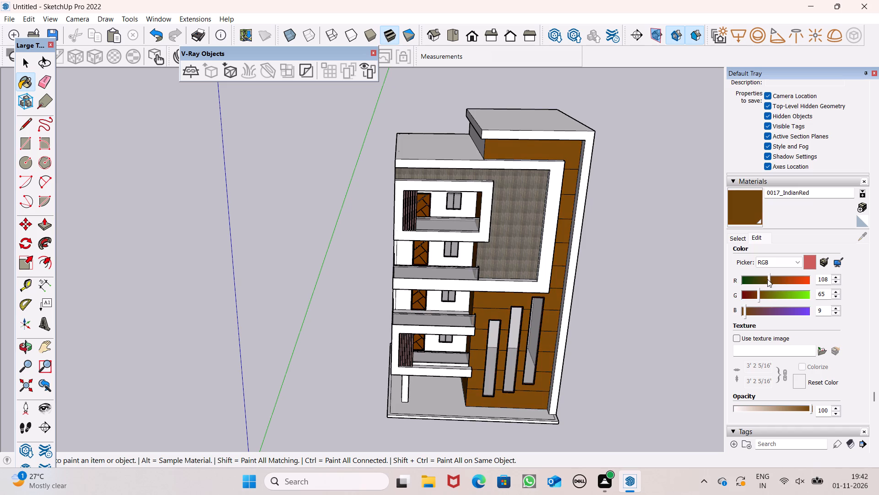
{"action": "left_click", "coordinate": [767, 279]}
{"action": "left_click", "coordinate": [772, 280]}
{"action": "left_click", "coordinate": [778, 278]}
{"action": "left_click", "coordinate": [784, 277]}
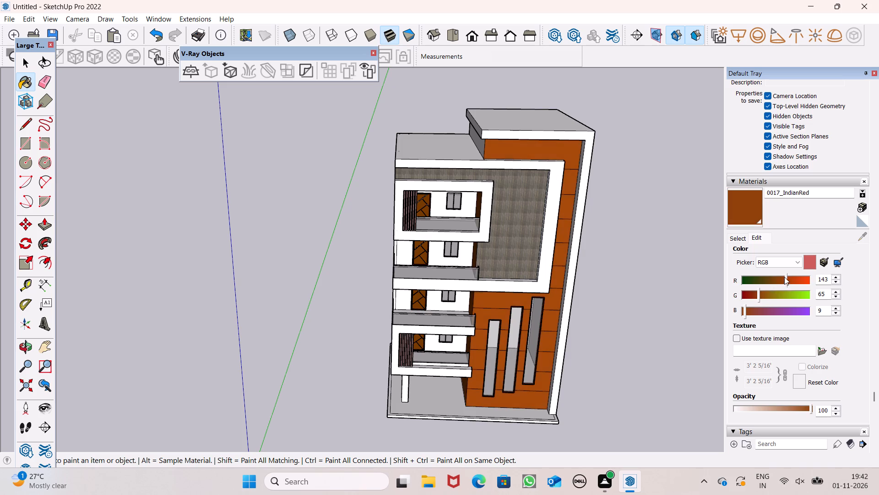
{"action": "left_click", "coordinate": [768, 292]}
{"action": "left_click", "coordinate": [765, 310]}
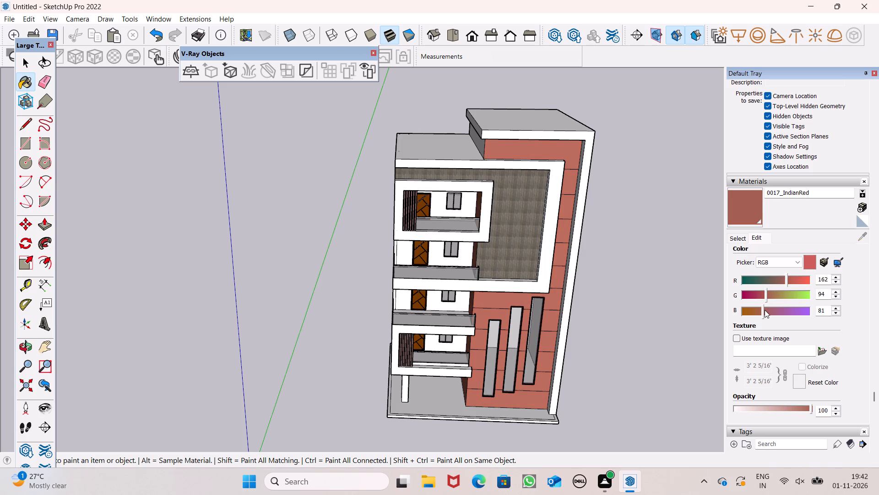
Paint the two uppermost bands of the feature wall with 0042_Sienna from the Colors-Named collection.
{"action": "left_click", "coordinate": [743, 238]}
{"action": "scroll", "coordinate": [776, 311], "scroll_direction": "down", "scroll_amount": 1}
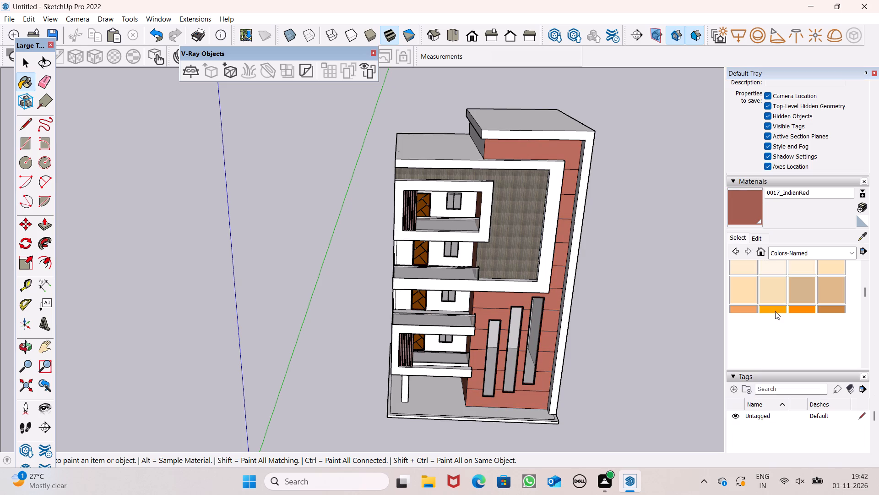
{"action": "scroll", "coordinate": [775, 311], "scroll_direction": "down", "scroll_amount": 1}
{"action": "left_click", "coordinate": [779, 352]}
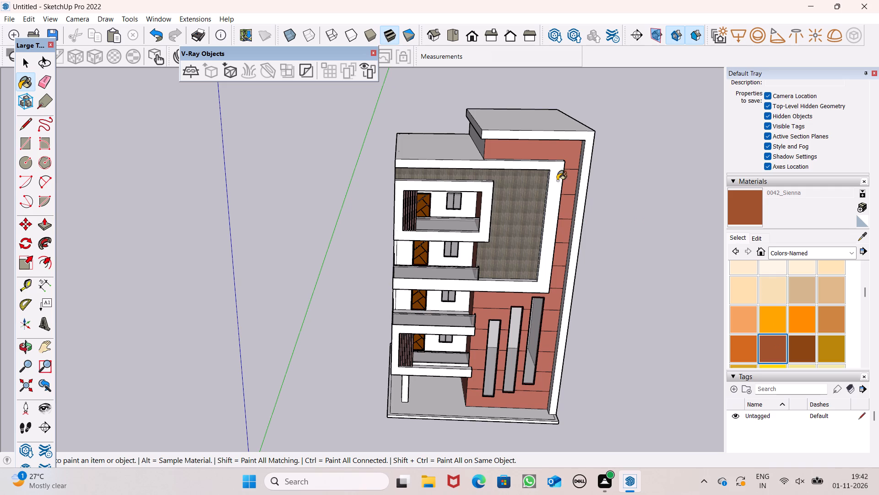
{"action": "left_click", "coordinate": [553, 145]}
{"action": "left_click", "coordinate": [570, 174]}
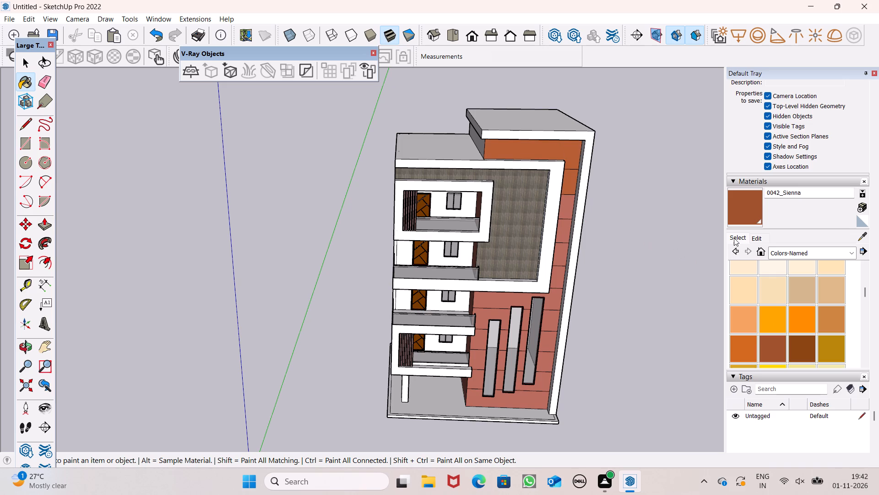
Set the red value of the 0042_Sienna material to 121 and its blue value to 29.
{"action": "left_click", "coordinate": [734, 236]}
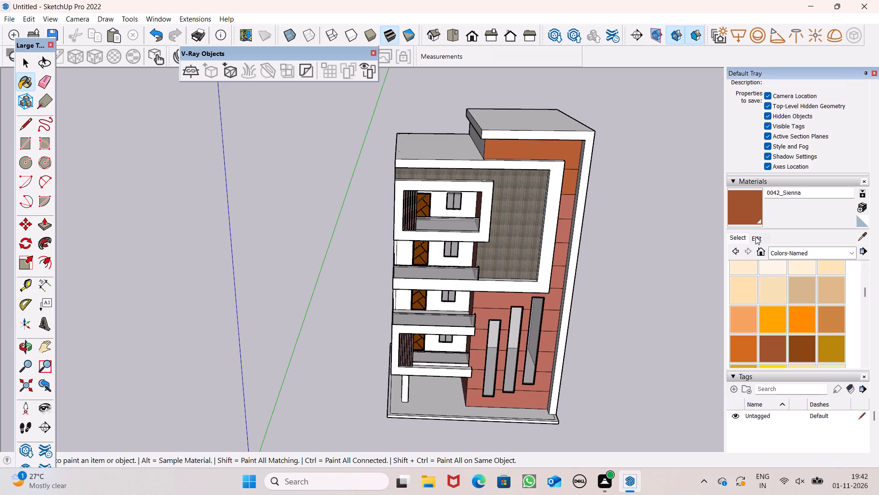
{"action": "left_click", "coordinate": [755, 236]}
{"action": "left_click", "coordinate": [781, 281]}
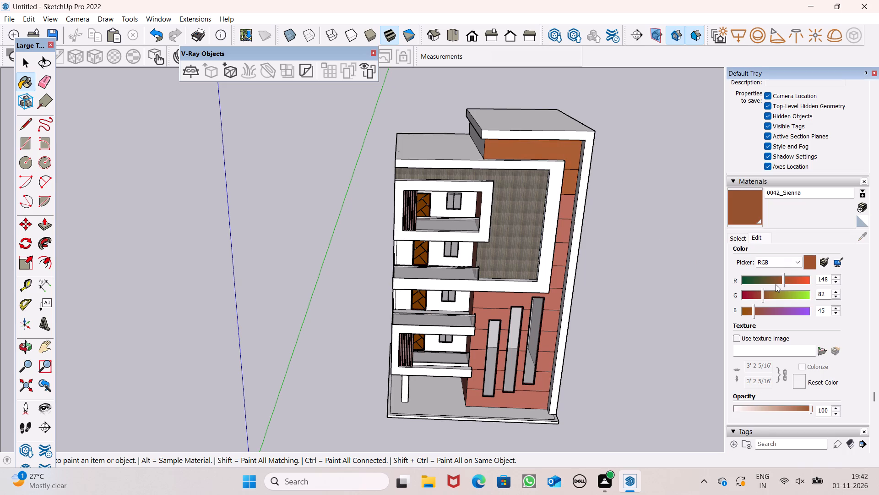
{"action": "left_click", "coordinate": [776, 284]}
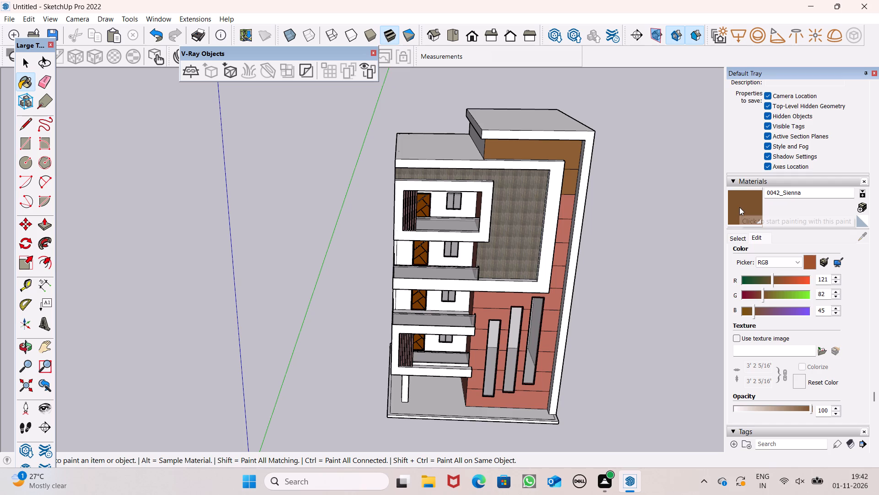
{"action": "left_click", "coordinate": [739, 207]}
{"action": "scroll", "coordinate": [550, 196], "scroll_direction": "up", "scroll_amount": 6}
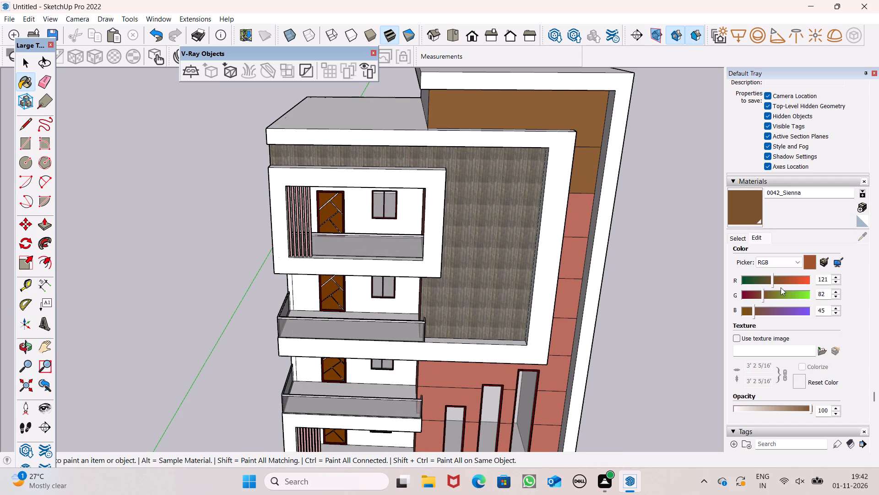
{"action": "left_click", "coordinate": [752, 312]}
Paint the feature wall bands beside and just below the large white-framed cladding panel with the edited 0042_Sienna.
{"action": "left_click", "coordinate": [585, 223]}
{"action": "left_click_drag", "start_coordinate": [577, 261], "coordinate": [577, 268]}
{"action": "left_click", "coordinate": [564, 317]}
{"action": "left_click", "coordinate": [564, 368]}
{"action": "left_click_drag", "start_coordinate": [546, 416], "coordinate": [546, 409]}
{"action": "left_click", "coordinate": [557, 321]}
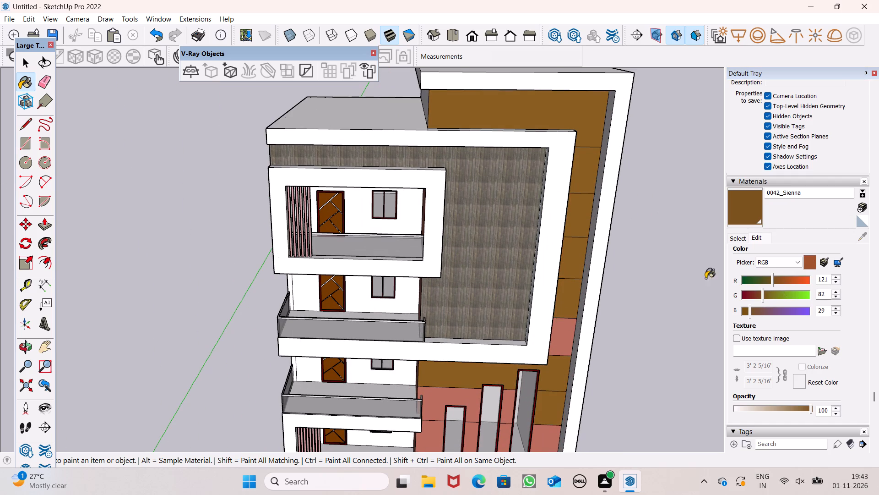
Set the 0042_Sienna material's colour to red 134, green 93 and blue 13.
{"action": "left_click", "coordinate": [776, 279]}
{"action": "scroll", "coordinate": [732, 235], "scroll_direction": "down", "scroll_amount": 7}
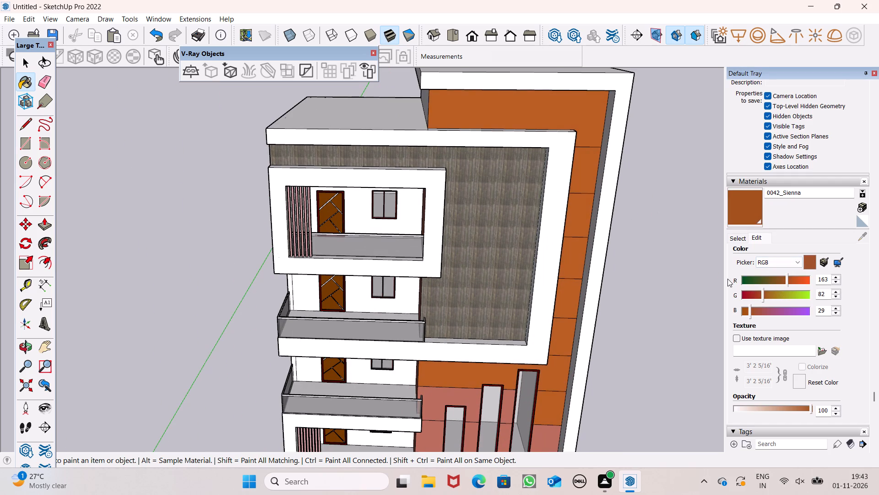
{"action": "left_click", "coordinate": [774, 291]}
{"action": "left_click", "coordinate": [777, 278]}
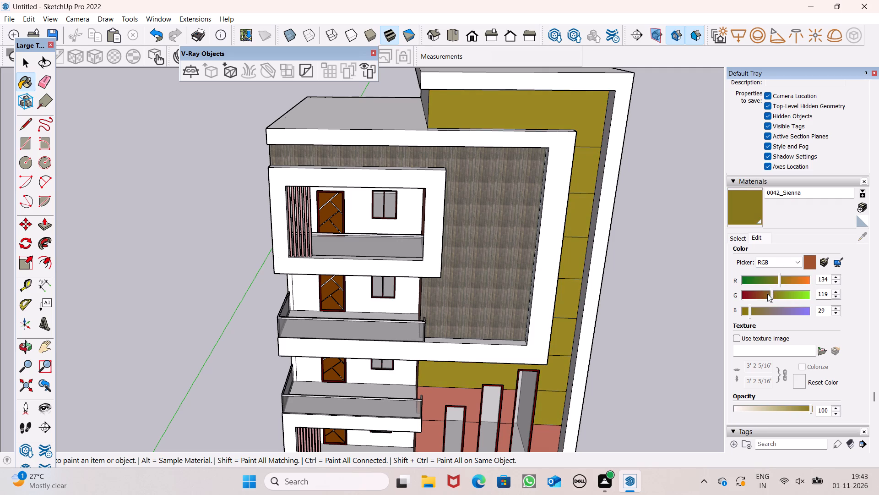
{"action": "left_click", "coordinate": [767, 294]}
{"action": "left_click", "coordinate": [756, 307]}
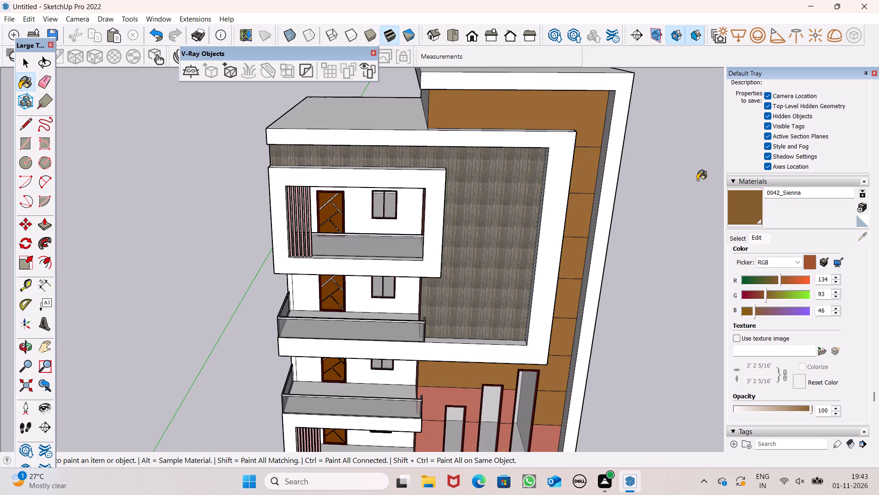
{"action": "scroll", "coordinate": [650, 153], "scroll_direction": "down", "scroll_amount": 5}
{"action": "middle_click_drag", "start_coordinate": [669, 236], "coordinate": [588, 209]}
{"action": "scroll", "coordinate": [588, 211], "scroll_direction": "up", "scroll_amount": 1}
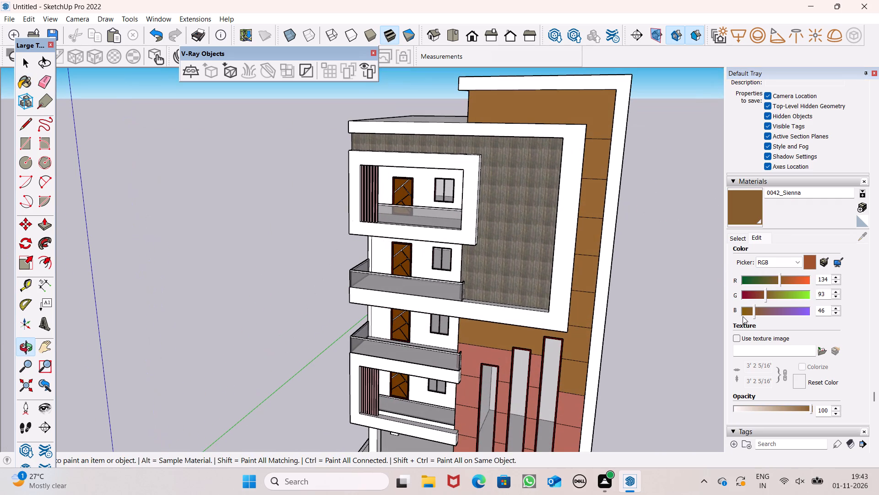
{"action": "left_click", "coordinate": [748, 315]}
Set the red value of the 0042_Sienna material to 119.
{"action": "scroll", "coordinate": [722, 210], "scroll_direction": "down", "scroll_amount": 7}
{"action": "scroll", "coordinate": [614, 188], "scroll_direction": "down", "scroll_amount": 5}
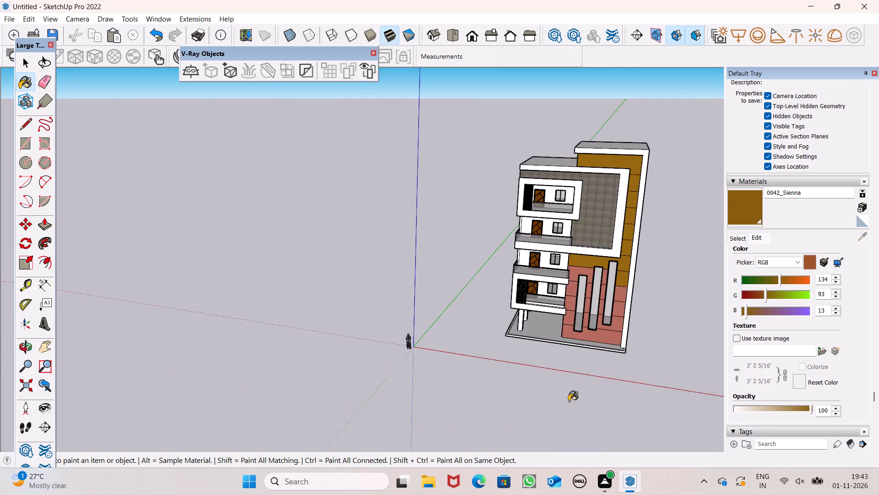
{"action": "middle_click_drag", "start_coordinate": [578, 418], "coordinate": [625, 336]}
{"action": "scroll", "coordinate": [730, 303], "scroll_direction": "up", "scroll_amount": 3}
{"action": "scroll", "coordinate": [763, 313], "scroll_direction": "down", "scroll_amount": 3}
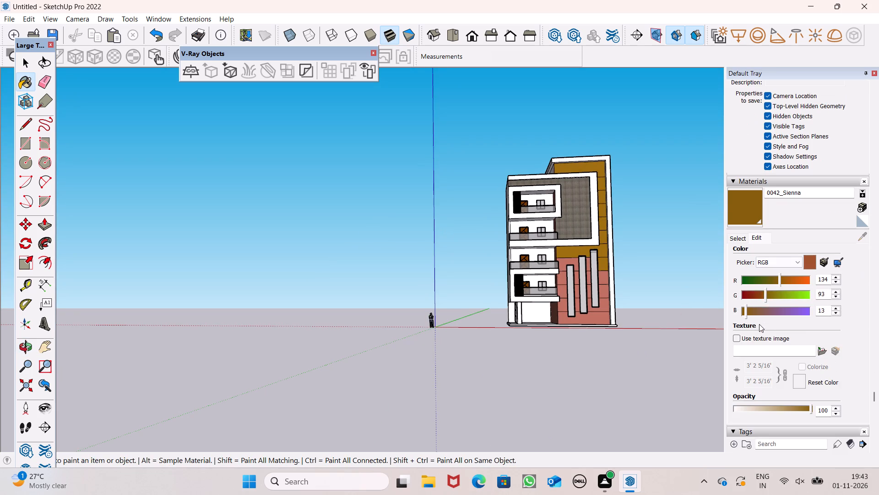
{"action": "left_click", "coordinate": [770, 278]}
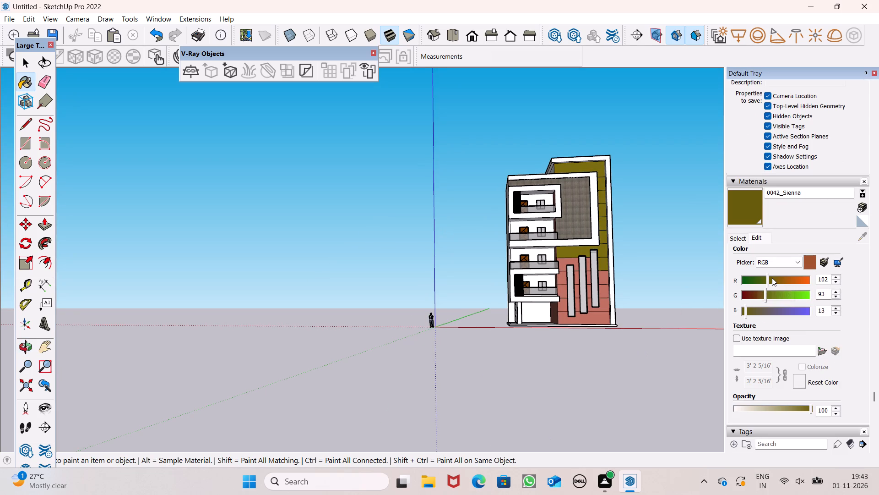
{"action": "left_click", "coordinate": [772, 278]}
{"action": "middle_click_drag", "start_coordinate": [628, 275], "coordinate": [597, 349]}
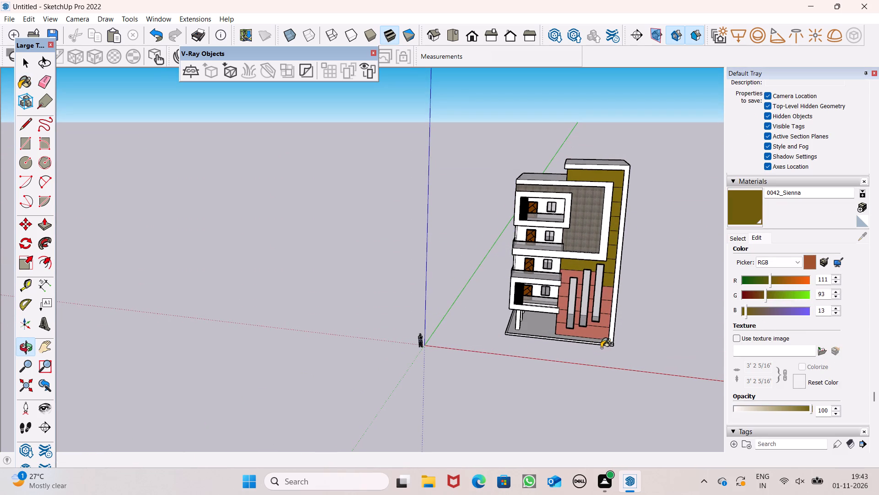
{"action": "left_click", "coordinate": [774, 279]}
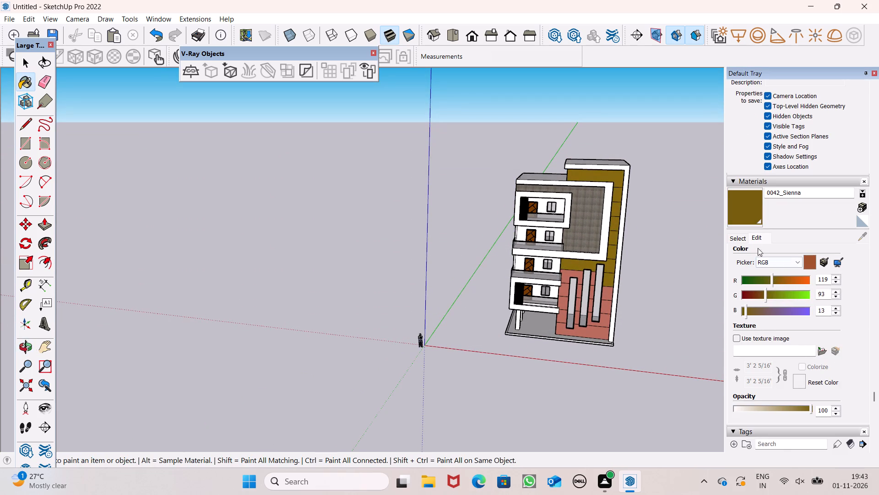
Paint the upper feature wall bands, above and beside the large white-framed cladding panel, with 0040_Peru from the Colors-Named collection.
{"action": "left_click", "coordinate": [744, 242]}
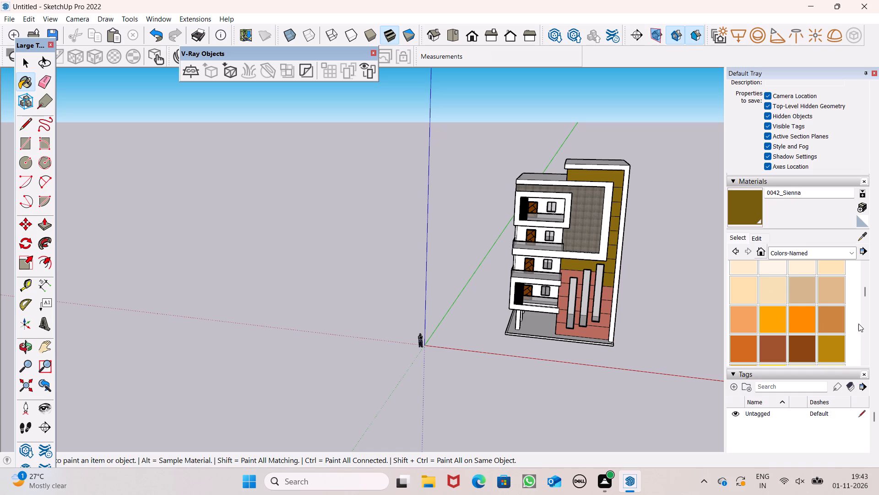
{"action": "left_click", "coordinate": [819, 326]}
{"action": "scroll", "coordinate": [616, 219], "scroll_direction": "up", "scroll_amount": 5}
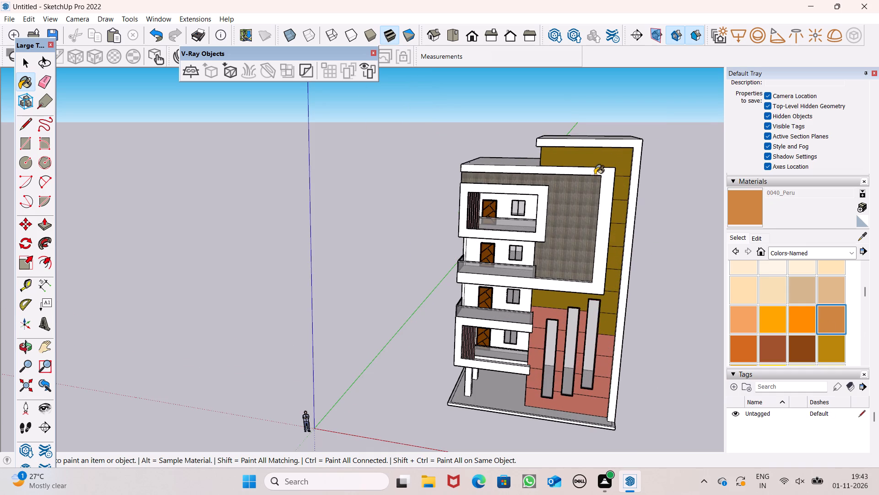
{"action": "scroll", "coordinate": [612, 162], "scroll_direction": "up", "scroll_amount": 6}
{"action": "left_click", "coordinate": [613, 162]}
{"action": "left_click", "coordinate": [636, 208]}
{"action": "left_click_drag", "start_coordinate": [626, 253], "coordinate": [626, 258]}
{"action": "left_click", "coordinate": [623, 303]}
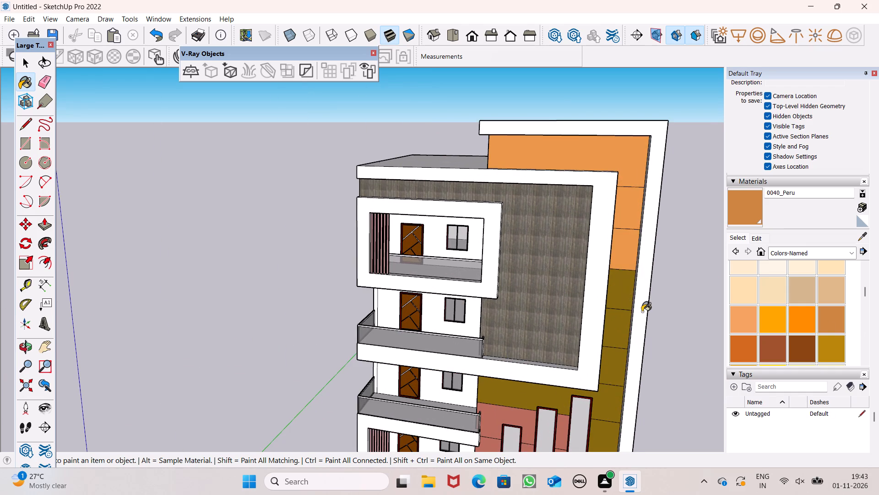
Set the 0040_Peru material's red value to 150 and its green value to 101.
{"action": "left_click", "coordinate": [752, 238]}
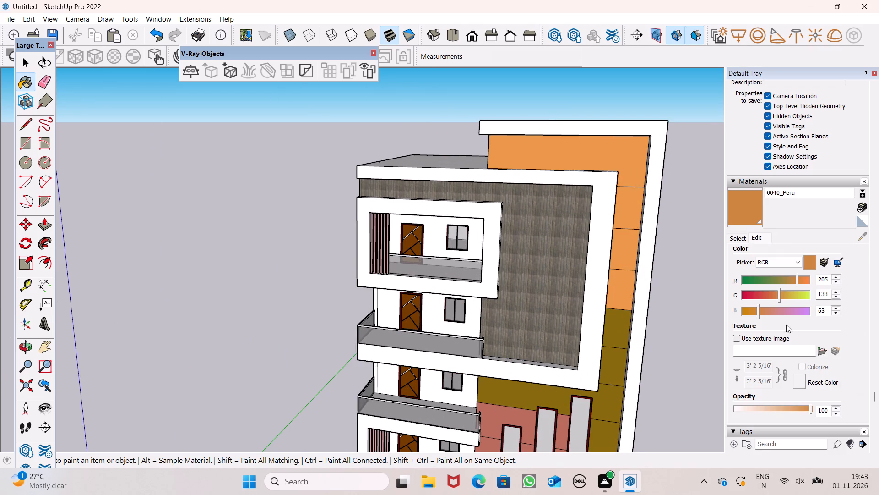
{"action": "left_click_drag", "start_coordinate": [769, 295], "coordinate": [769, 290]}
{"action": "left_click", "coordinate": [790, 281]}
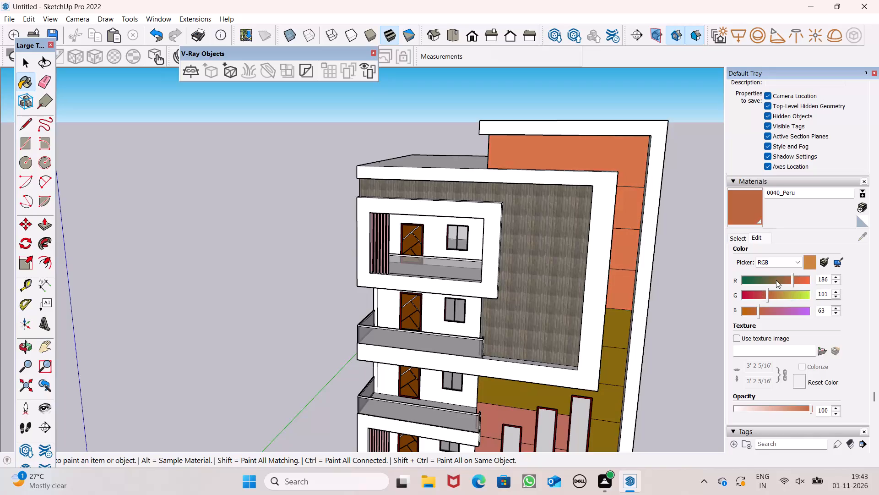
{"action": "left_click", "coordinate": [781, 280]}
Paint the remaining mustard bands beside and just below the white-framed cladding panel with the edited 0040_Peru.
{"action": "scroll", "coordinate": [684, 241], "scroll_direction": "down", "scroll_amount": 1}
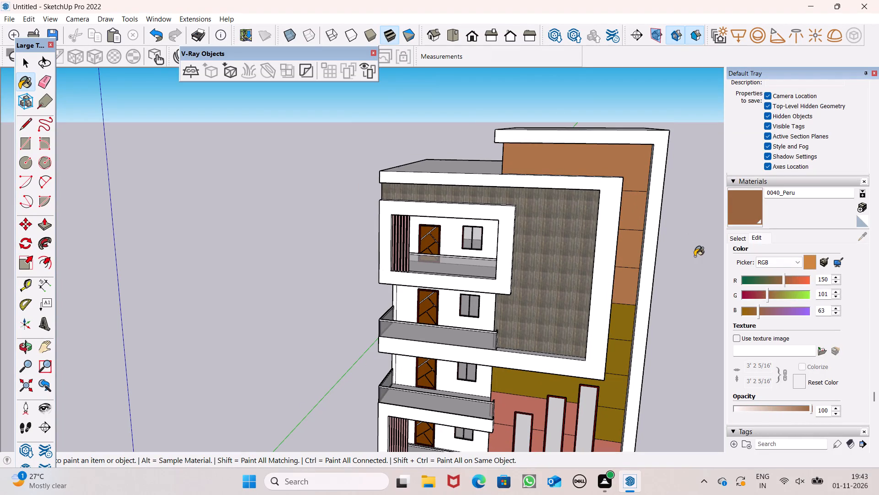
{"action": "left_click", "coordinate": [745, 214]}
{"action": "left_click", "coordinate": [621, 324]}
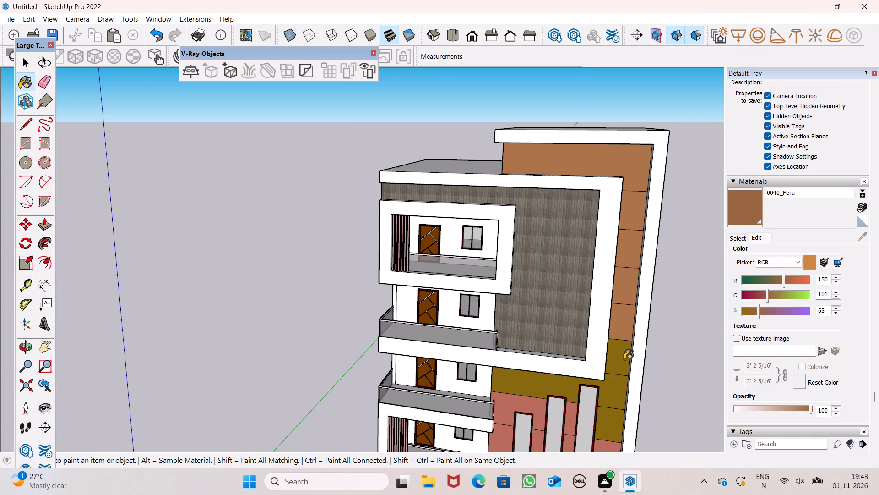
{"action": "left_click", "coordinate": [623, 366]}
{"action": "left_click", "coordinate": [613, 401]}
{"action": "left_click", "coordinate": [611, 416]}
{"action": "scroll", "coordinate": [641, 262], "scroll_direction": "down", "scroll_amount": 5}
{"action": "scroll", "coordinate": [604, 373], "scroll_direction": "up", "scroll_amount": 7}
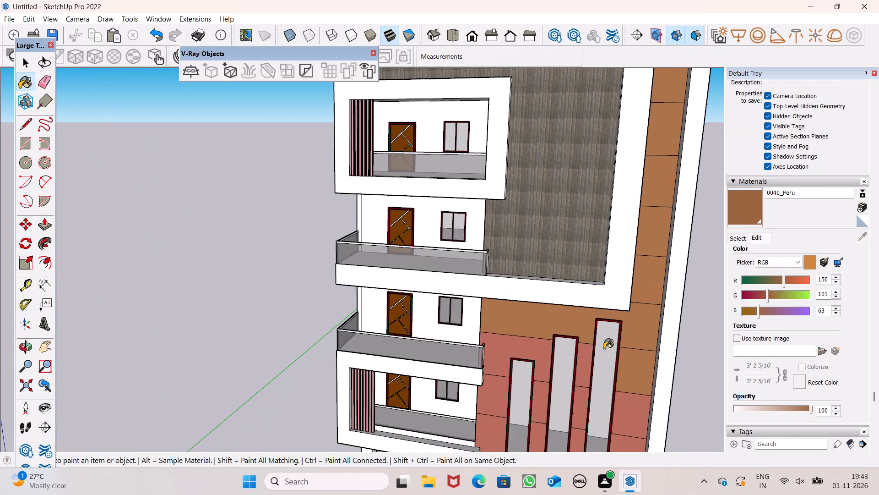
Paint the bands at the tops of the tall vertical windows and between the balconies and the nearest window with 0040_Peru.
{"action": "left_click", "coordinate": [585, 362]}
{"action": "left_click_drag", "start_coordinate": [542, 363], "coordinate": [548, 354]}
{"action": "scroll", "coordinate": [670, 299], "scroll_direction": "down", "scroll_amount": 7}
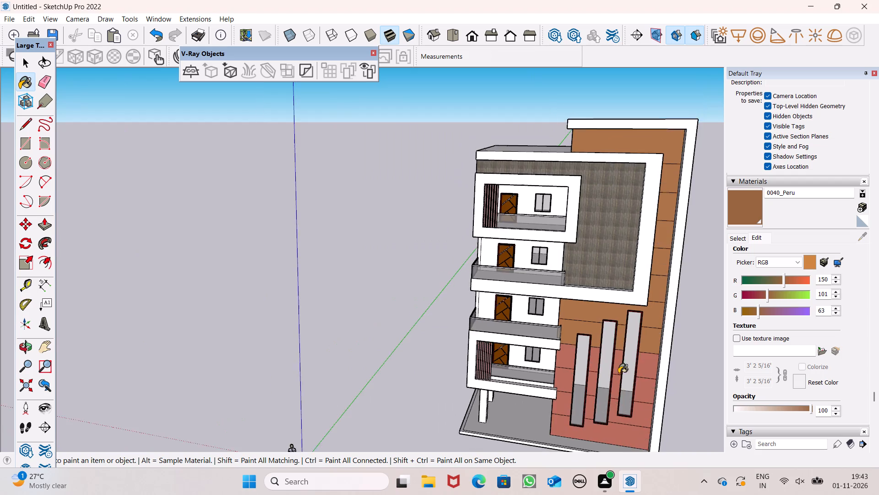
{"action": "scroll", "coordinate": [569, 448], "scroll_direction": "up", "scroll_amount": 7}
{"action": "left_click", "coordinate": [567, 282]}
{"action": "left_click", "coordinate": [568, 335]}
{"action": "left_click", "coordinate": [554, 401]}
{"action": "left_click_drag", "start_coordinate": [555, 438], "coordinate": [555, 427]}
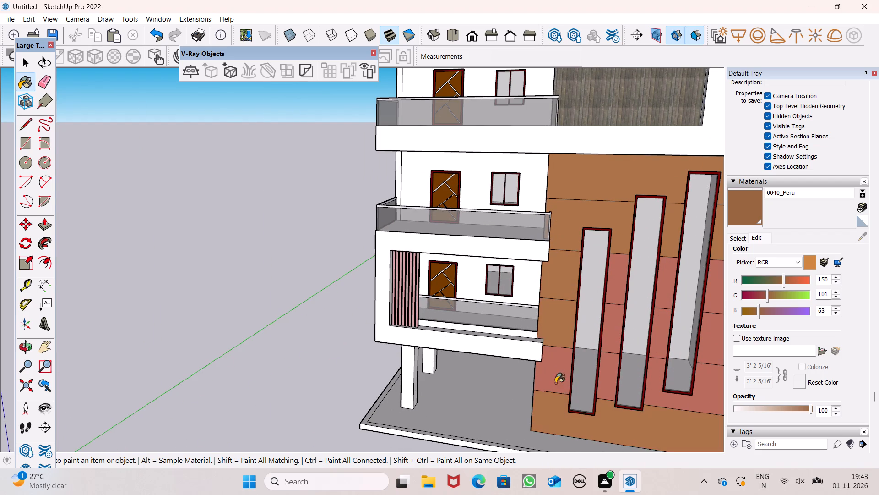
{"action": "left_click", "coordinate": [555, 375]}
Paint the remaining red bands between the three tall vertical windows and along the wall's outer edge with 0040_Peru.
{"action": "left_click", "coordinate": [604, 375]}
{"action": "left_click", "coordinate": [613, 335]}
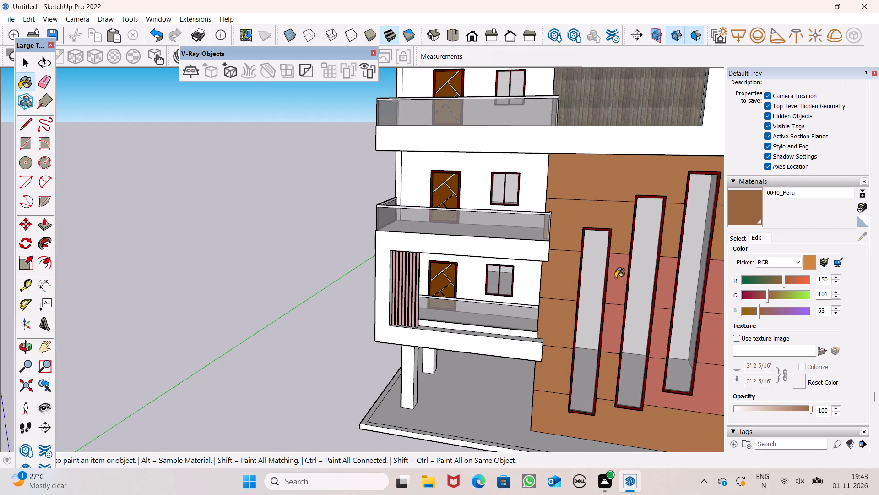
{"action": "left_click", "coordinate": [615, 278]}
{"action": "left_click", "coordinate": [663, 294]}
{"action": "left_click_drag", "start_coordinate": [663, 348], "coordinate": [663, 352]}
{"action": "left_click", "coordinate": [656, 382]}
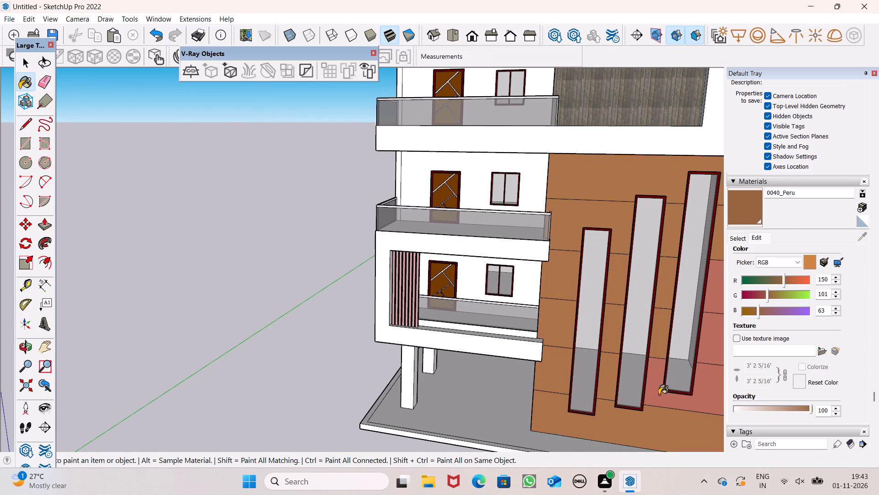
{"action": "scroll", "coordinate": [431, 394], "scroll_direction": "down", "scroll_amount": 6}
{"action": "scroll", "coordinate": [527, 345], "scroll_direction": "up", "scroll_amount": 6}
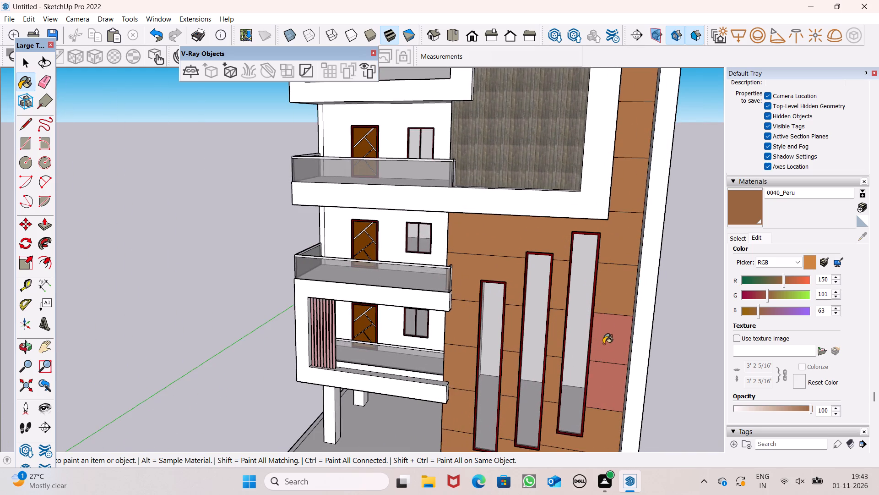
{"action": "scroll", "coordinate": [603, 344], "scroll_direction": "up", "scroll_amount": 2}
{"action": "left_click", "coordinate": [606, 342]}
{"action": "left_click", "coordinate": [622, 402]}
Paint the feature wall's side faces at ground level and at the lowest balcony with 0040_Peru.
{"action": "scroll", "coordinate": [583, 363], "scroll_direction": "down", "scroll_amount": 4}
{"action": "middle_click_drag", "start_coordinate": [417, 374], "coordinate": [433, 374]}
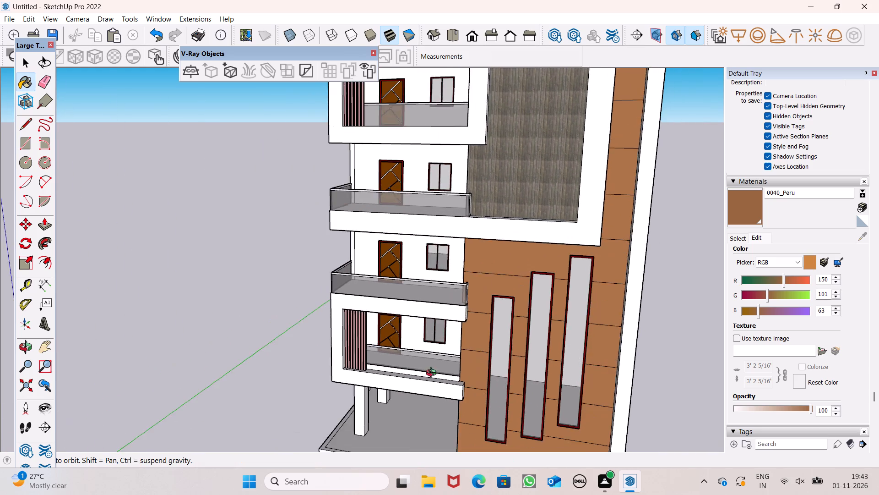
{"action": "middle_click_drag", "start_coordinate": [433, 374], "coordinate": [618, 361]}
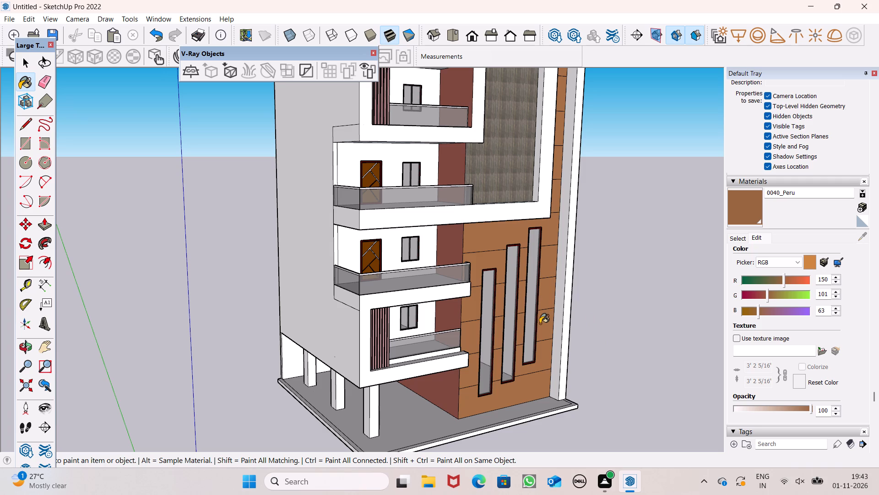
{"action": "middle_click_drag", "start_coordinate": [536, 324], "coordinate": [611, 334]}
{"action": "scroll", "coordinate": [611, 335], "scroll_direction": "up", "scroll_amount": 1}
{"action": "scroll", "coordinate": [403, 351], "scroll_direction": "up", "scroll_amount": 4}
{"action": "left_click", "coordinate": [427, 387]}
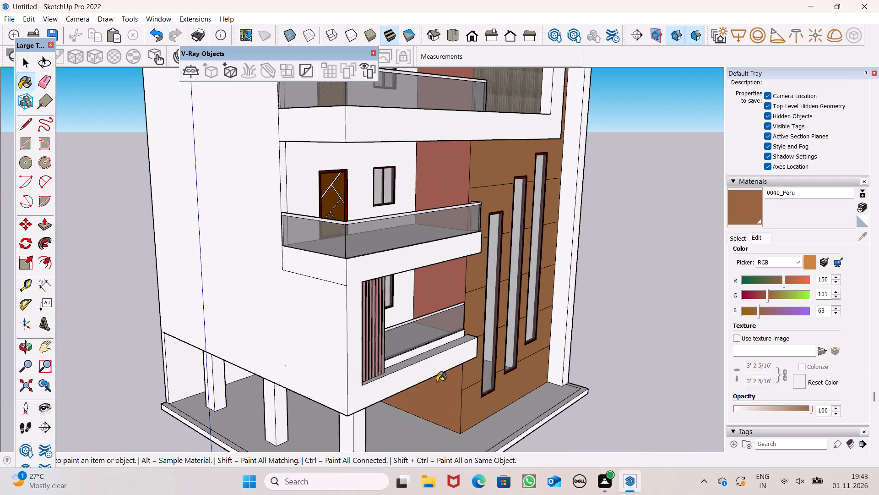
{"action": "middle_click_drag", "start_coordinate": [436, 382], "coordinate": [404, 387]}
{"action": "scroll", "coordinate": [408, 398], "scroll_direction": "up", "scroll_amount": 1}
{"action": "left_click", "coordinate": [454, 290]}
Paint the feature wall's side faces at the three upper balconies with 0040_Peru.
{"action": "scroll", "coordinate": [441, 306], "scroll_direction": "down", "scroll_amount": 4}
{"action": "middle_click_drag", "start_coordinate": [465, 344], "coordinate": [412, 355]}
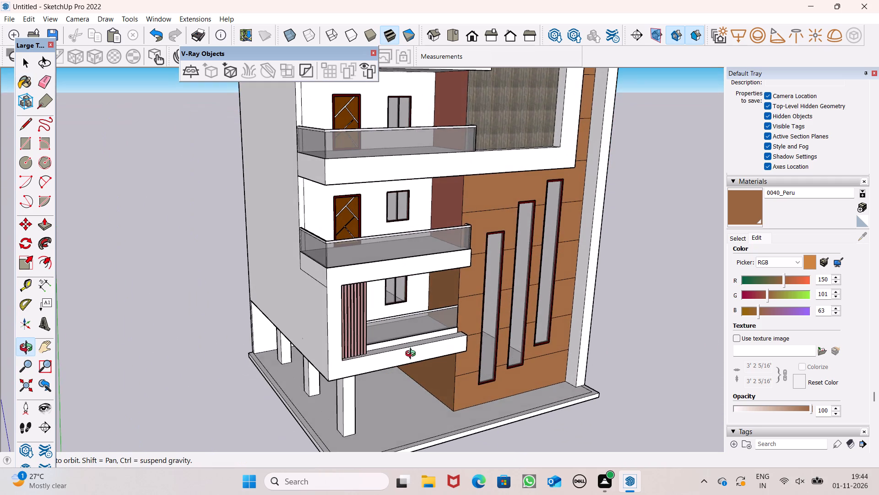
{"action": "middle_click_drag", "start_coordinate": [412, 355], "coordinate": [414, 350]}
{"action": "left_click", "coordinate": [455, 199]}
{"action": "scroll", "coordinate": [460, 212], "scroll_direction": "down", "scroll_amount": 4}
{"action": "middle_click_drag", "start_coordinate": [475, 233], "coordinate": [453, 268]}
{"action": "left_click", "coordinate": [456, 142]}
{"action": "middle_click_drag", "start_coordinate": [449, 225], "coordinate": [566, 123]}
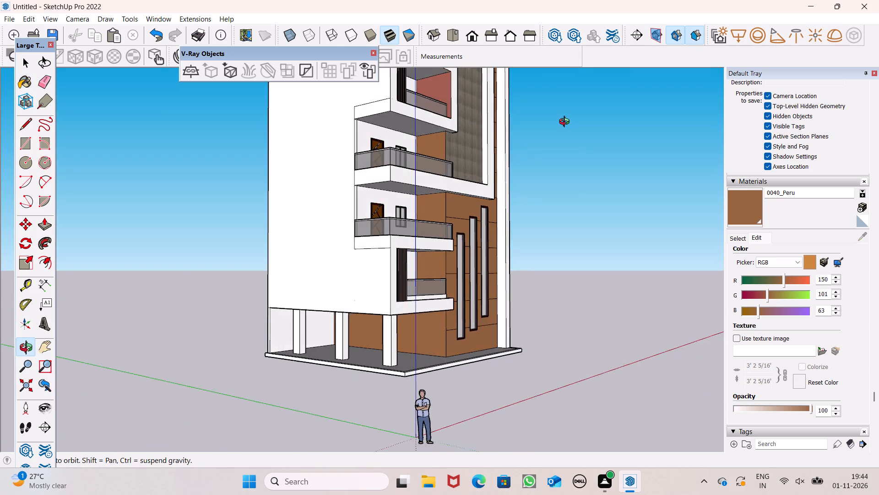
{"action": "middle_click_drag", "start_coordinate": [566, 123], "coordinate": [566, 124]}
{"action": "scroll", "coordinate": [566, 124], "scroll_direction": "up", "scroll_amount": 1}
{"action": "scroll", "coordinate": [532, 131], "scroll_direction": "down", "scroll_amount": 3}
{"action": "left_click", "coordinate": [457, 96]}
Paint the feature wall's side face above the lower roof with 0040_Peru.
{"action": "scroll", "coordinate": [451, 108], "scroll_direction": "down", "scroll_amount": 6}
{"action": "middle_click_drag", "start_coordinate": [452, 126], "coordinate": [310, 162]}
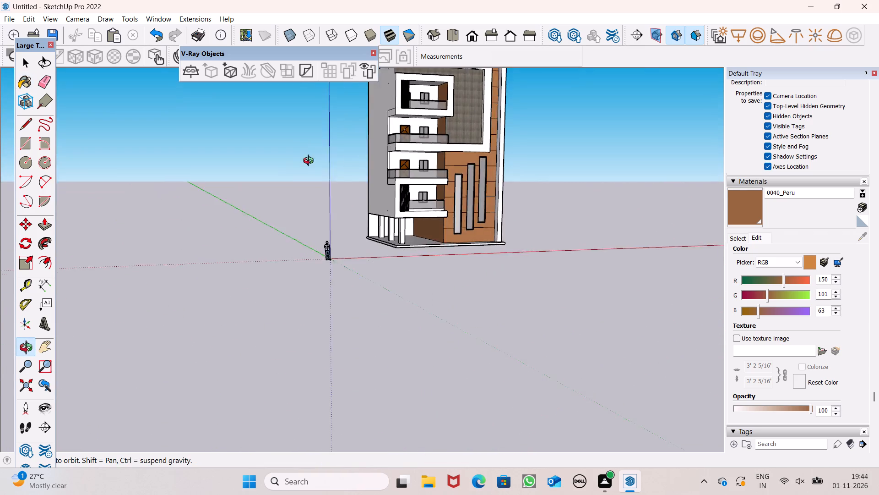
{"action": "middle_click_drag", "start_coordinate": [310, 162], "coordinate": [434, 259]}
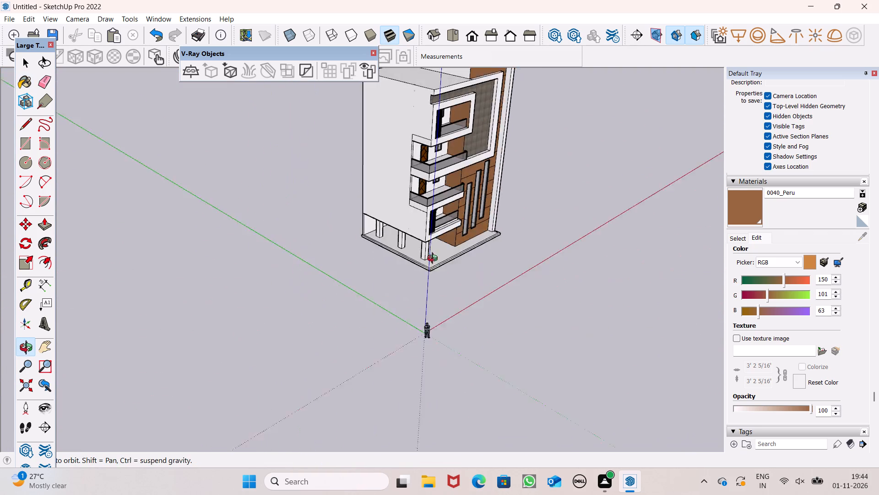
{"action": "middle_click_drag", "start_coordinate": [434, 259], "coordinate": [485, 247]}
{"action": "scroll", "coordinate": [365, 288], "scroll_direction": "down", "scroll_amount": 5}
{"action": "scroll", "coordinate": [351, 124], "scroll_direction": "up", "scroll_amount": 7}
{"action": "left_click", "coordinate": [442, 130]}
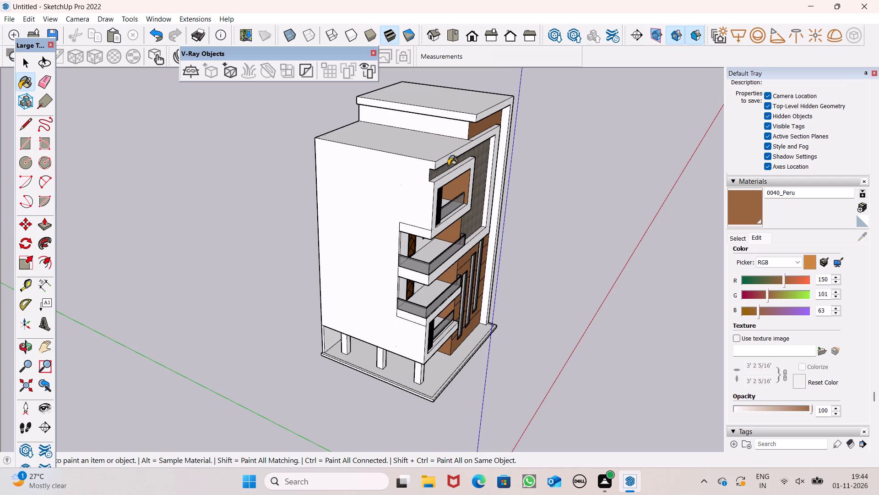
Set the red value of the 0040_Peru material to 143.
{"action": "middle_click_drag", "start_coordinate": [448, 172], "coordinate": [402, 125]}
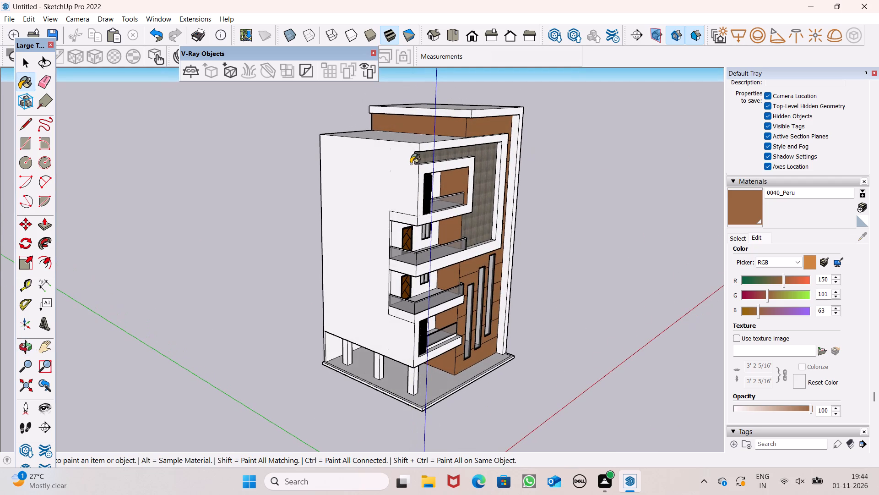
{"action": "scroll", "coordinate": [387, 143], "scroll_direction": "down", "scroll_amount": 4}
{"action": "middle_click_drag", "start_coordinate": [441, 214], "coordinate": [233, 158]}
{"action": "scroll", "coordinate": [234, 158], "scroll_direction": "up", "scroll_amount": 1}
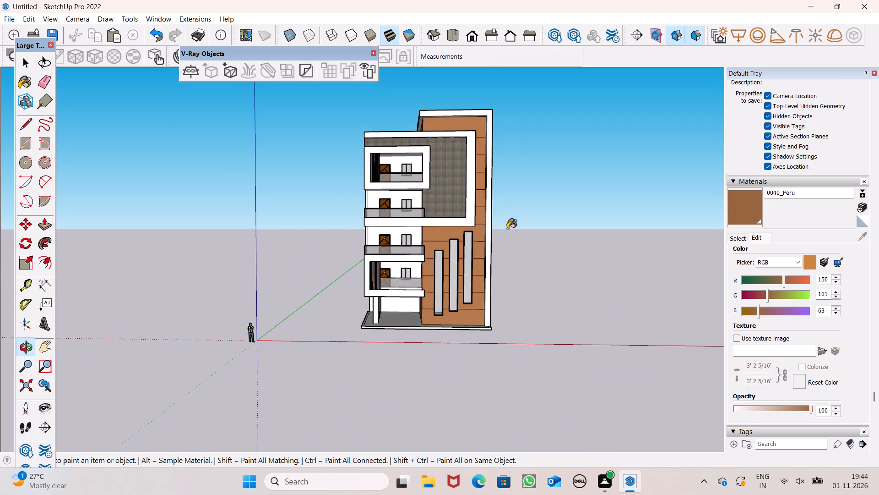
{"action": "scroll", "coordinate": [571, 218], "scroll_direction": "down", "scroll_amount": 3}
{"action": "middle_click_drag", "start_coordinate": [590, 250], "coordinate": [553, 334]}
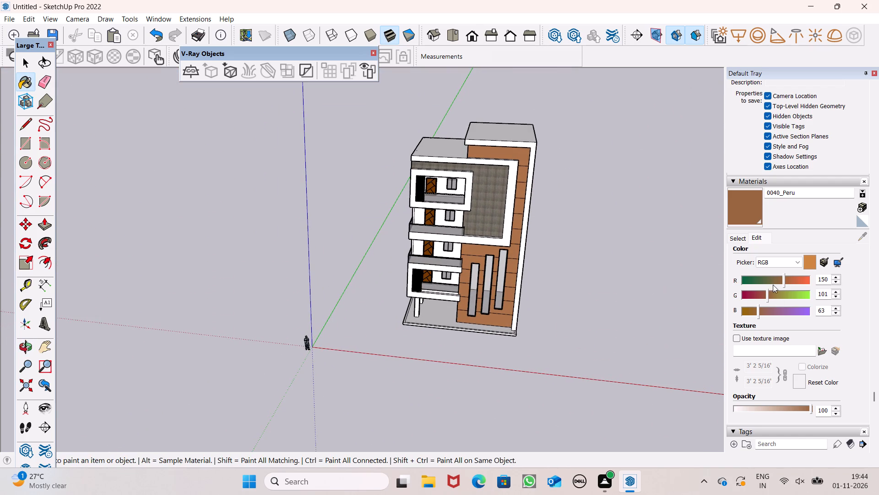
{"action": "left_click", "coordinate": [774, 278]}
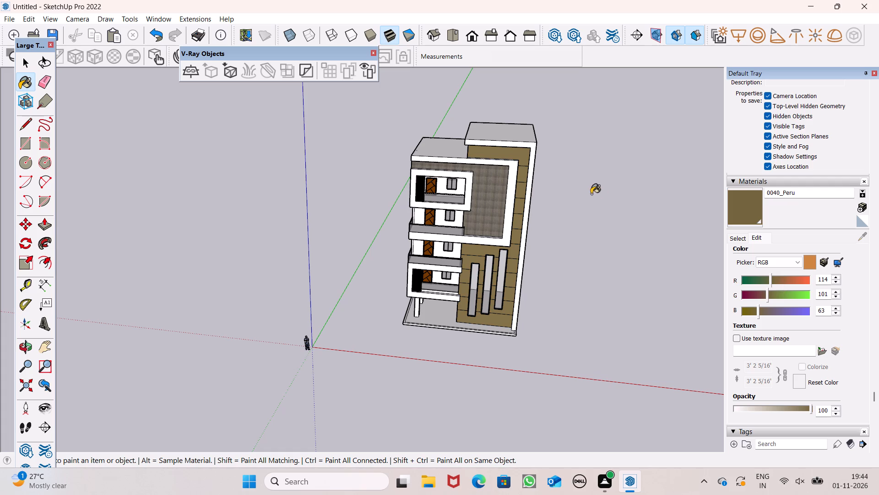
{"action": "left_click", "coordinate": [779, 277]}
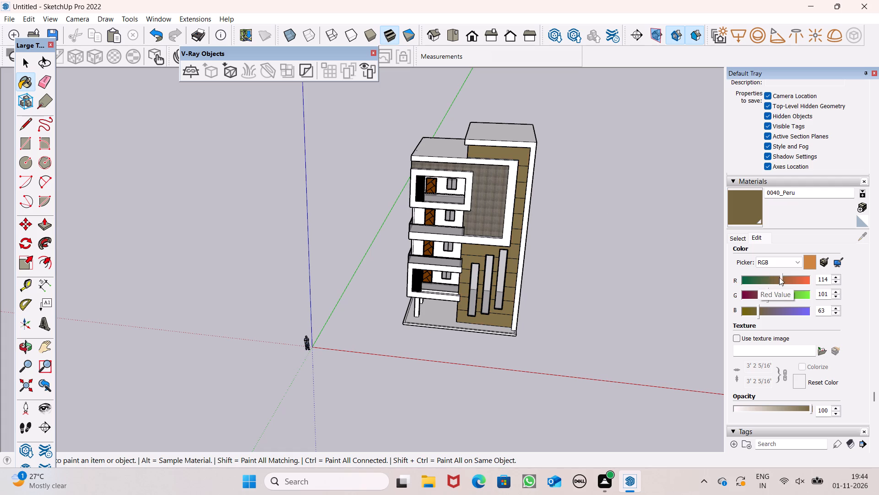
Set the 0040_Peru material's green value to 110 and its blue value to 89.
{"action": "scroll", "coordinate": [535, 269], "scroll_direction": "down", "scroll_amount": 1}
{"action": "middle_click_drag", "start_coordinate": [586, 309], "coordinate": [586, 310]}
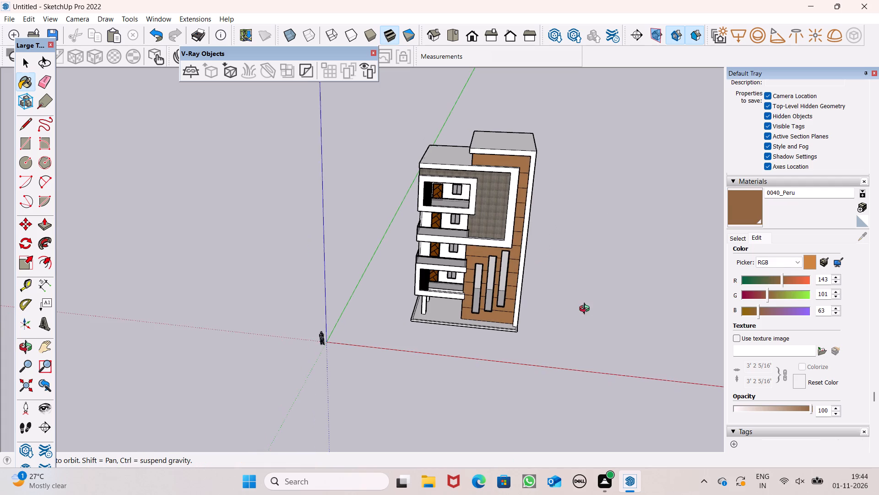
{"action": "middle_click_drag", "start_coordinate": [586, 310], "coordinate": [603, 237]}
{"action": "scroll", "coordinate": [607, 236], "scroll_direction": "up", "scroll_amount": 1}
{"action": "left_click_drag", "start_coordinate": [582, 255], "coordinate": [552, 281]}
{"action": "left_click_drag", "start_coordinate": [551, 281], "coordinate": [569, 228]}
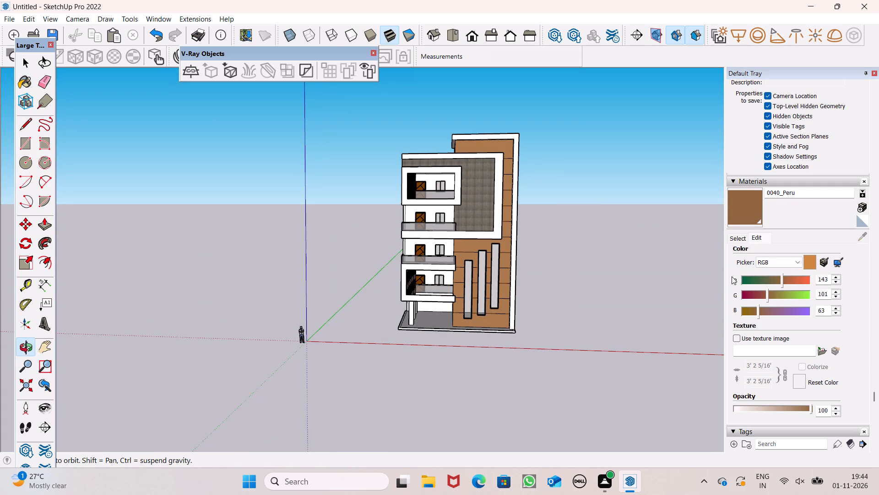
{"action": "left_click", "coordinate": [773, 294]}
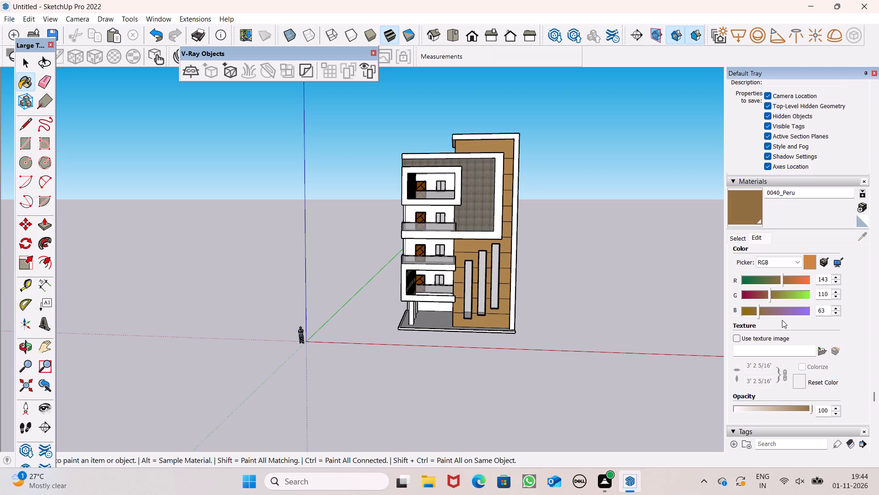
{"action": "left_click", "coordinate": [767, 310]}
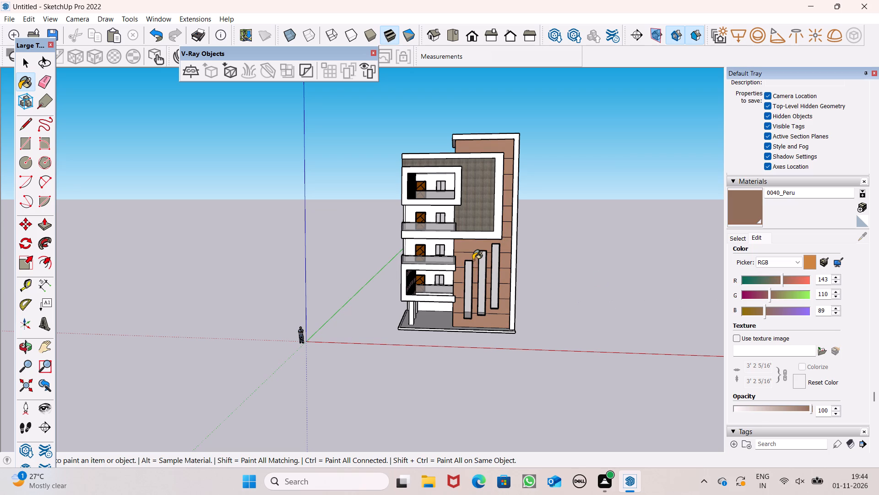
{"action": "key", "text": "space"}
Examine the recoloured feature wall and balconies from several angles, both at a distance and close up.
{"action": "scroll", "coordinate": [474, 270], "scroll_direction": "down", "scroll_amount": 2}
{"action": "middle_click_drag", "start_coordinate": [339, 313], "coordinate": [401, 291]}
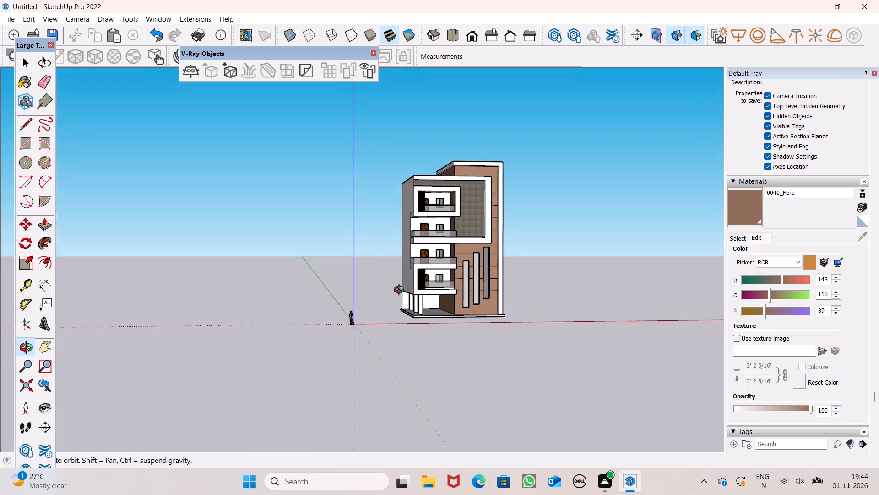
{"action": "middle_click_drag", "start_coordinate": [401, 291], "coordinate": [387, 422]}
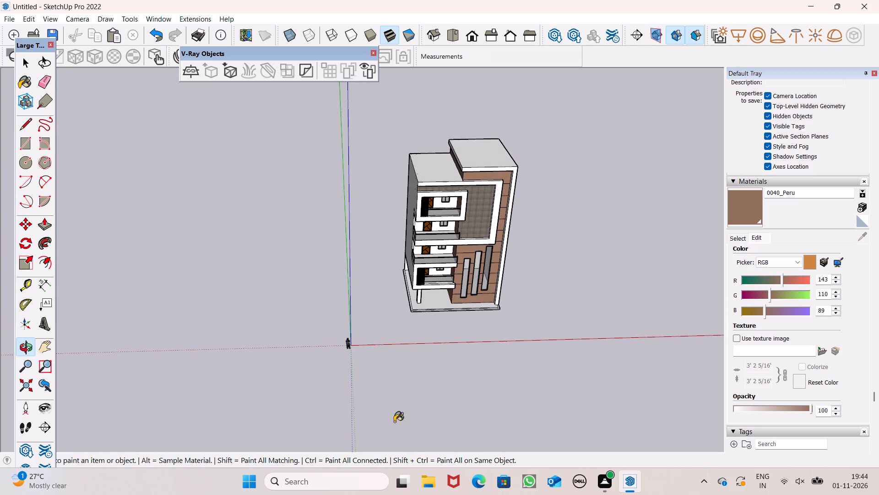
{"action": "scroll", "coordinate": [419, 233], "scroll_direction": "up", "scroll_amount": 8}
{"action": "middle_click_drag", "start_coordinate": [436, 308], "coordinate": [528, 271]}
{"action": "scroll", "coordinate": [536, 264], "scroll_direction": "up", "scroll_amount": 1}
{"action": "middle_click_drag", "start_coordinate": [528, 271], "coordinate": [434, 284]}
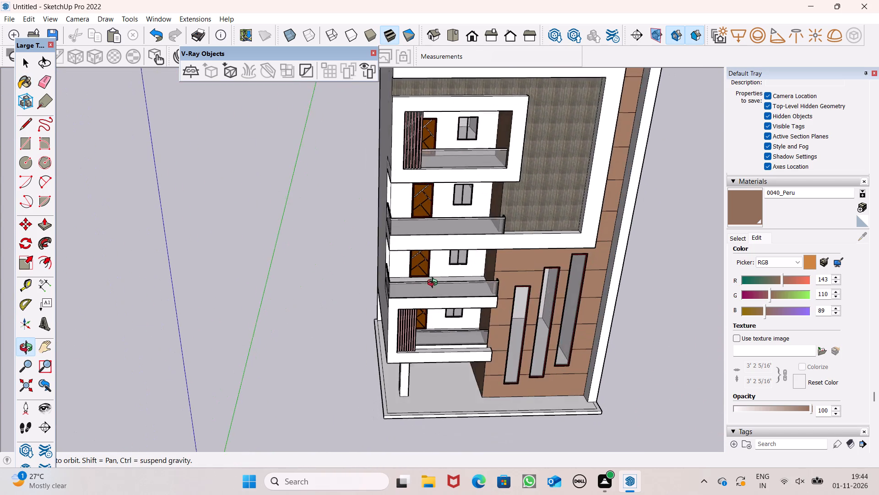
{"action": "middle_click_drag", "start_coordinate": [434, 284], "coordinate": [450, 272]}
Paint the front and inner faces of the frame around the wood-clad panel with 0058_Olive from Colors-Named.
{"action": "left_click", "coordinate": [743, 242]}
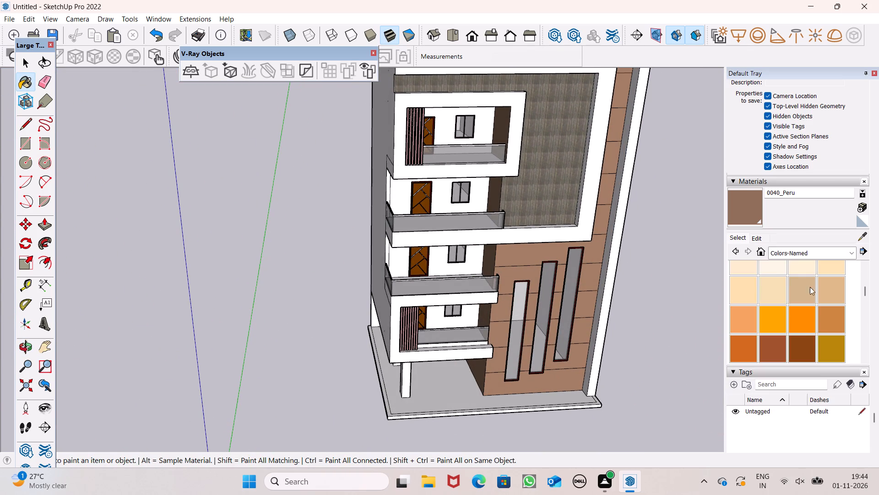
{"action": "left_click", "coordinate": [815, 251]}
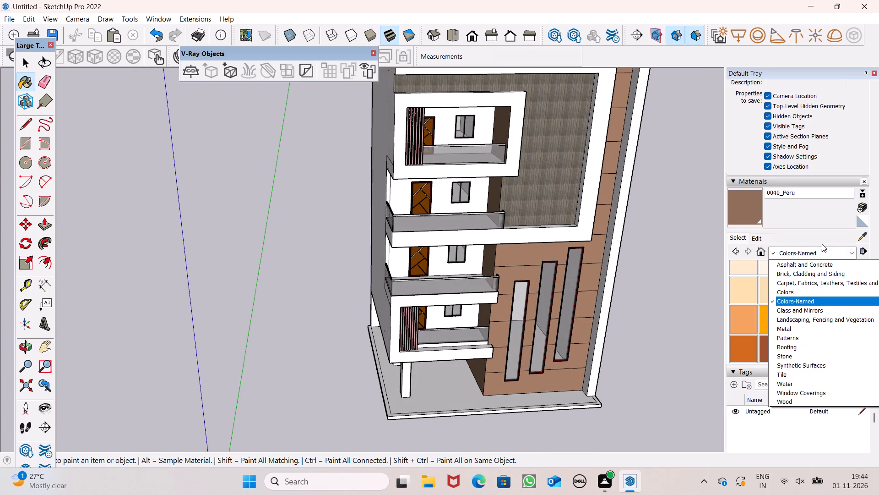
{"action": "scroll", "coordinate": [743, 296], "scroll_direction": "down", "scroll_amount": 1}
{"action": "left_click", "coordinate": [711, 309]}
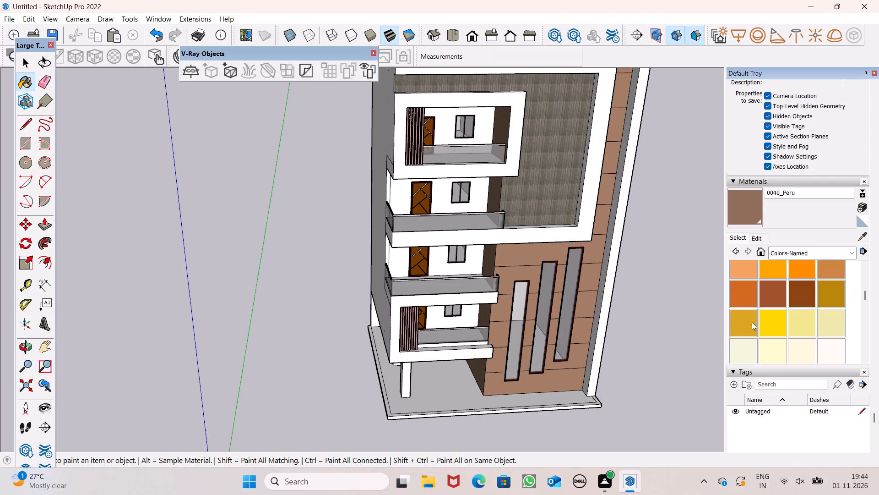
{"action": "scroll", "coordinate": [768, 325], "scroll_direction": "down", "scroll_amount": 2}
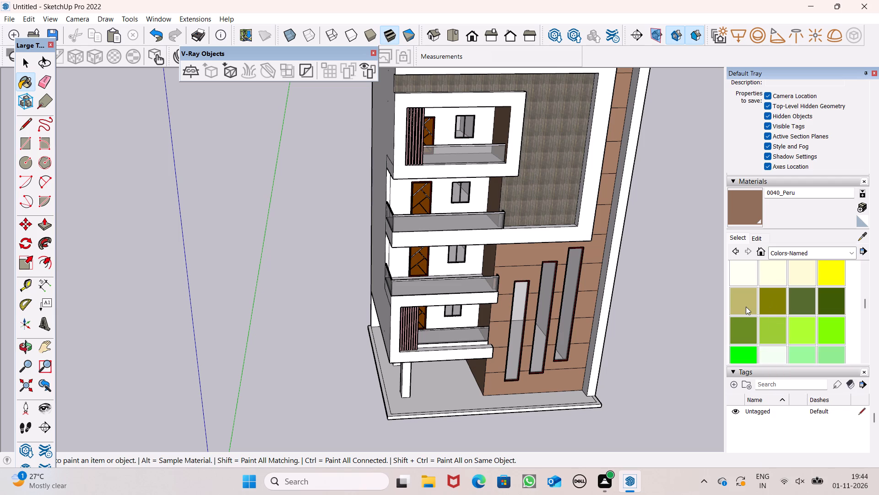
{"action": "left_click", "coordinate": [771, 302]}
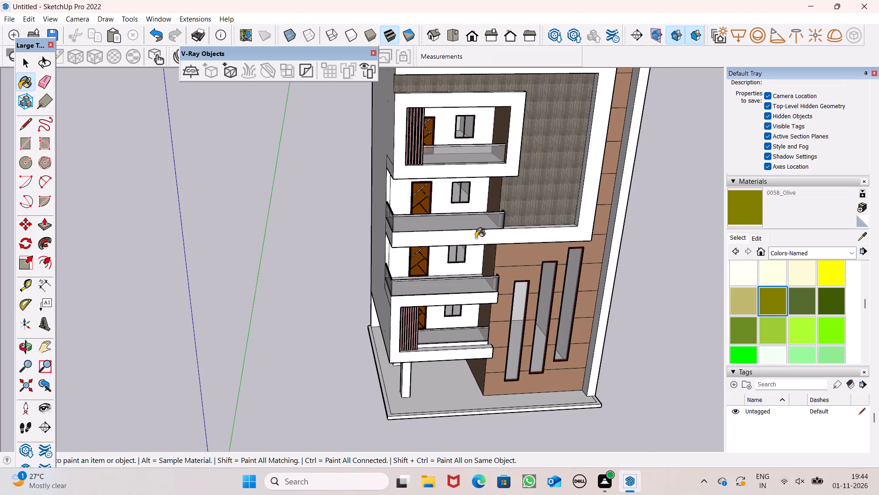
{"action": "scroll", "coordinate": [475, 244], "scroll_direction": "up", "scroll_amount": 4}
{"action": "left_click", "coordinate": [562, 232]}
{"action": "scroll", "coordinate": [630, 211], "scroll_direction": "up", "scroll_amount": 4}
{"action": "left_click", "coordinate": [630, 211]}
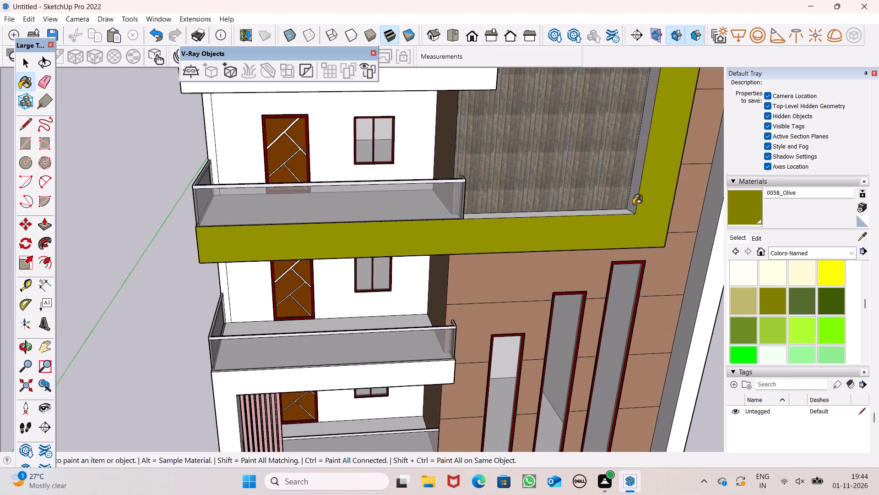
{"action": "left_click", "coordinate": [633, 204]}
{"action": "left_click", "coordinate": [609, 213]}
Paint the underside and the outer side faces of the same frame with 0058_Olive.
{"action": "middle_click_drag", "start_coordinate": [631, 231], "coordinate": [645, 263]}
{"action": "scroll", "coordinate": [626, 215], "scroll_direction": "up", "scroll_amount": 6}
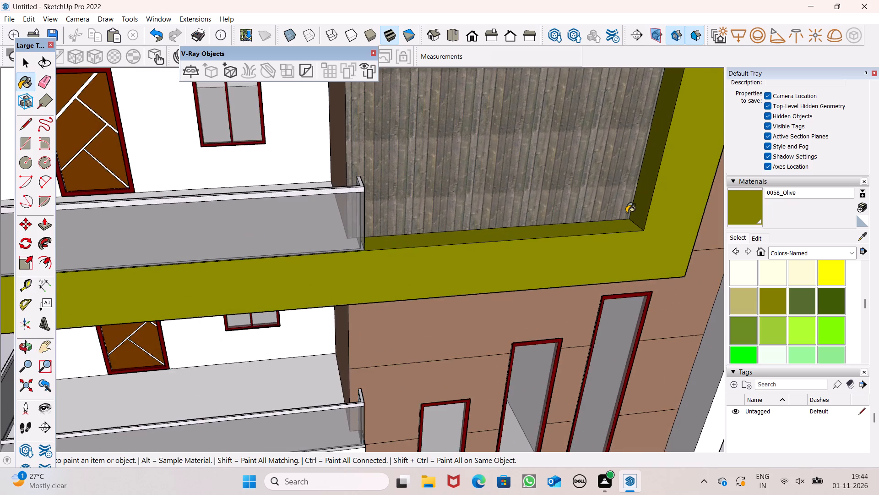
{"action": "scroll", "coordinate": [457, 224], "scroll_direction": "down", "scroll_amount": 5}
{"action": "middle_click_drag", "start_coordinate": [508, 269], "coordinate": [263, 100]}
{"action": "scroll", "coordinate": [200, 104], "scroll_direction": "up", "scroll_amount": 1}
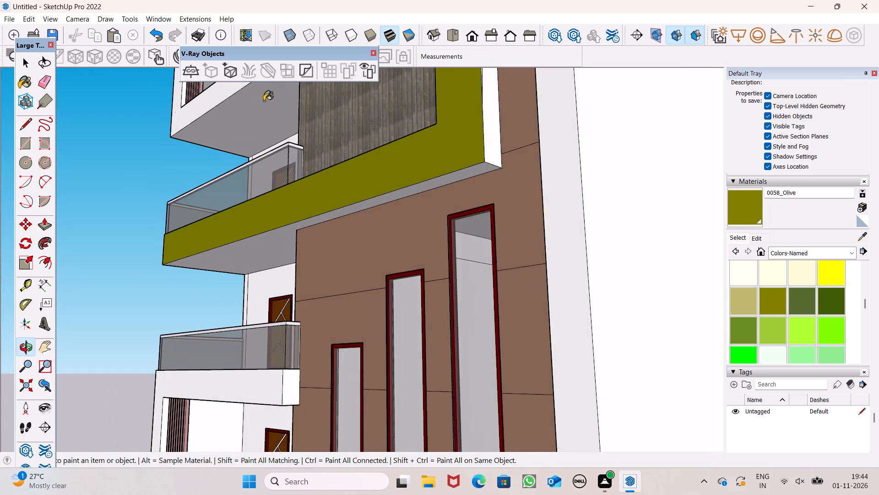
{"action": "scroll", "coordinate": [413, 156], "scroll_direction": "up", "scroll_amount": 1}
{"action": "left_click", "coordinate": [503, 165]}
{"action": "left_click", "coordinate": [494, 169]}
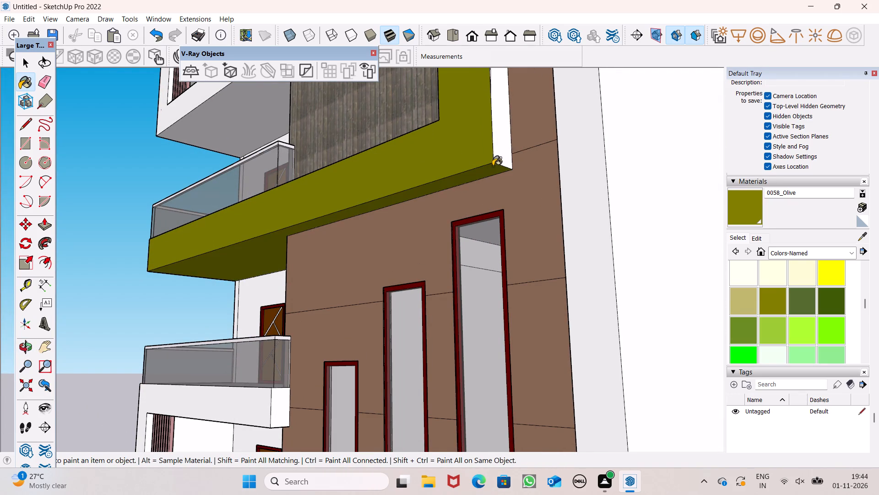
{"action": "left_click", "coordinate": [499, 154]}
{"action": "scroll", "coordinate": [493, 140], "scroll_direction": "down", "scroll_amount": 4}
{"action": "middle_click_drag", "start_coordinate": [311, 194], "coordinate": [317, 291]}
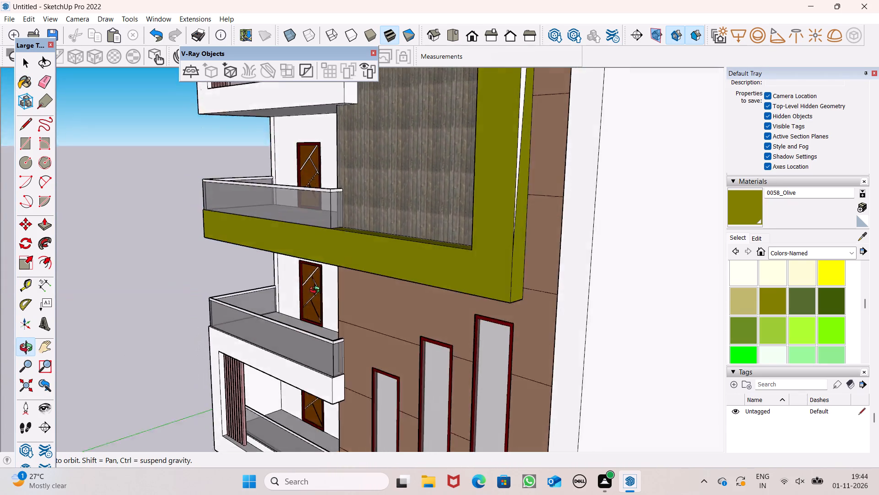
{"action": "middle_click_drag", "start_coordinate": [317, 291], "coordinate": [300, 314]}
{"action": "middle_click_drag", "start_coordinate": [476, 269], "coordinate": [439, 381]}
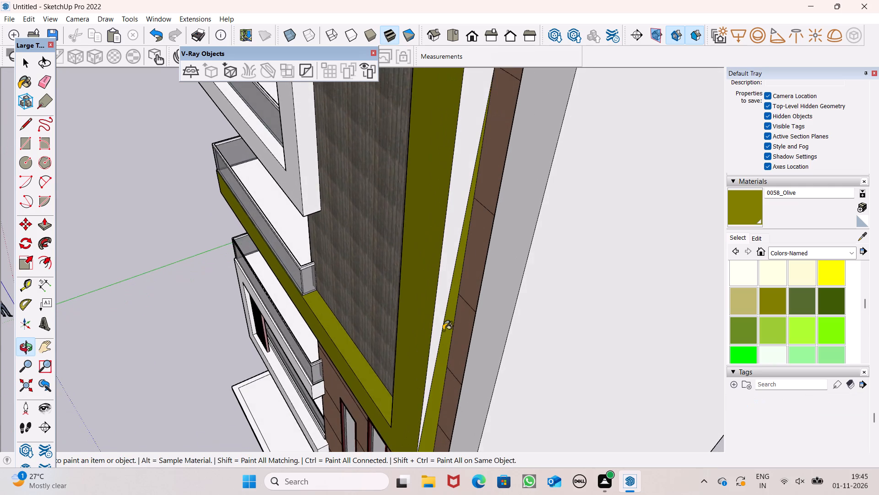
{"action": "scroll", "coordinate": [439, 291], "scroll_direction": "up", "scroll_amount": 3}
{"action": "left_click", "coordinate": [445, 281]}
Set the 0058_Olive material's green value to 102 and its blue value to 74.
{"action": "scroll", "coordinate": [451, 285], "scroll_direction": "down", "scroll_amount": 8}
{"action": "middle_click_drag", "start_coordinate": [458, 294], "coordinate": [498, 284]}
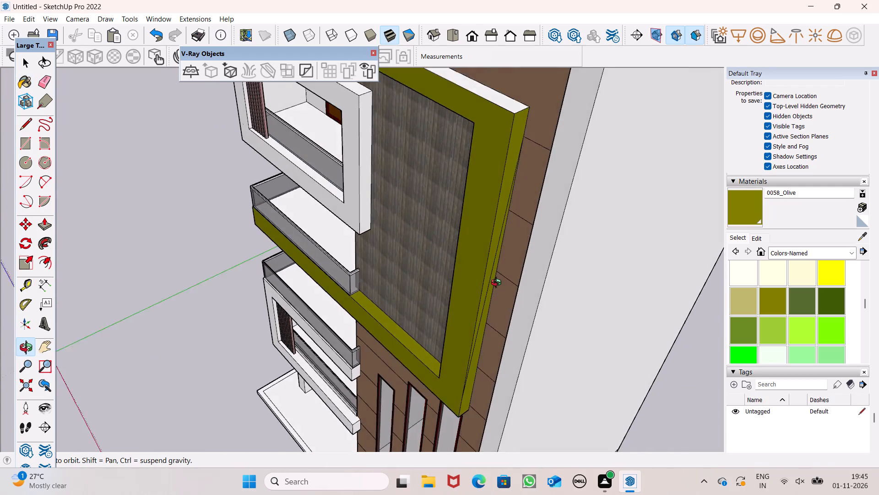
{"action": "middle_click_drag", "start_coordinate": [498, 284], "coordinate": [515, 271]}
{"action": "scroll", "coordinate": [515, 271], "scroll_direction": "up", "scroll_amount": 1}
{"action": "key", "text": "space"}
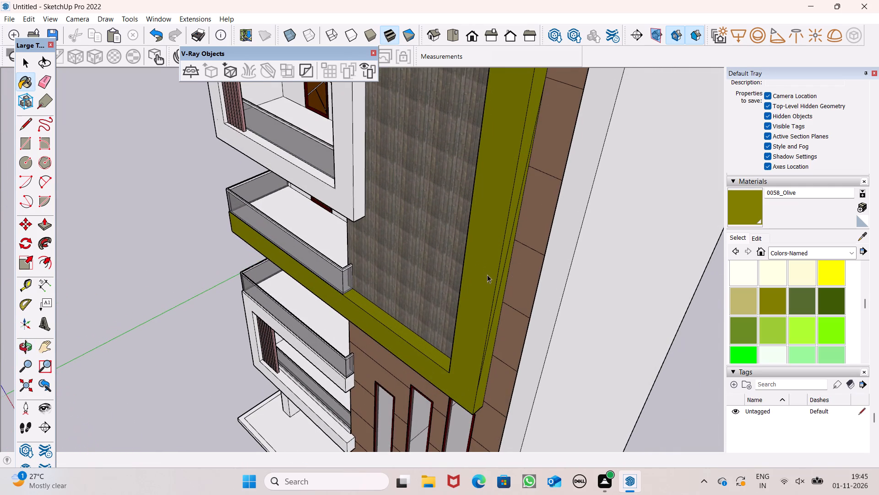
{"action": "middle_click_drag", "start_coordinate": [488, 276], "coordinate": [688, 221]}
{"action": "left_click", "coordinate": [757, 239]}
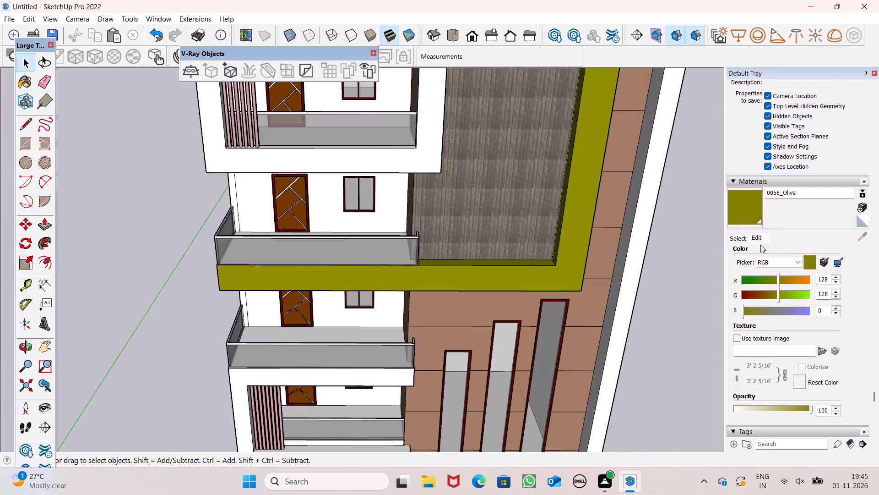
{"action": "left_click", "coordinate": [770, 294]}
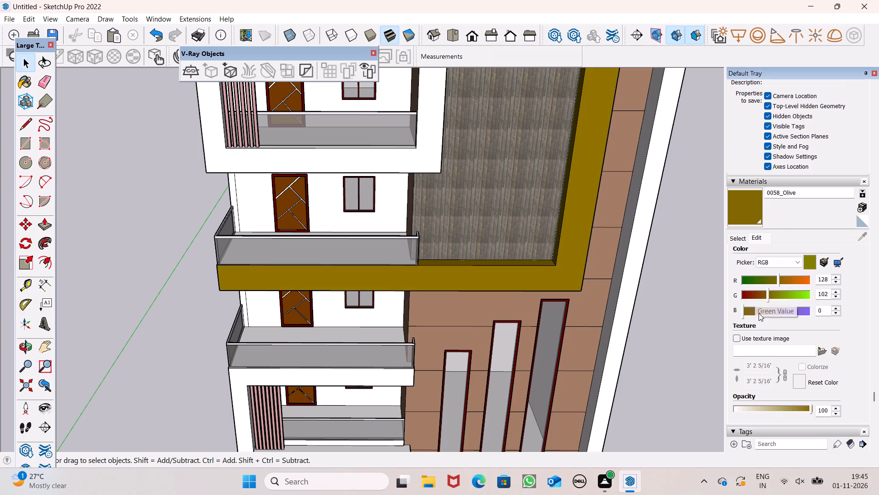
{"action": "left_click", "coordinate": [764, 311]}
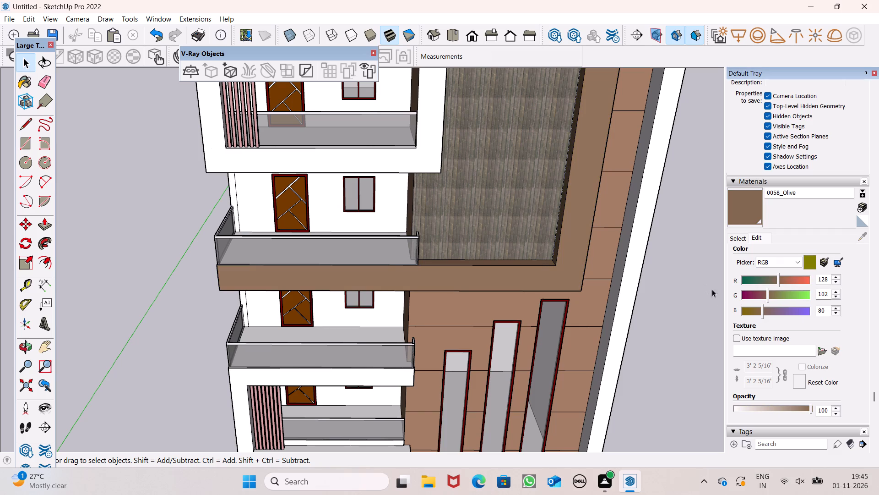
{"action": "left_click", "coordinate": [757, 311]}
{"action": "left_click", "coordinate": [762, 312]}
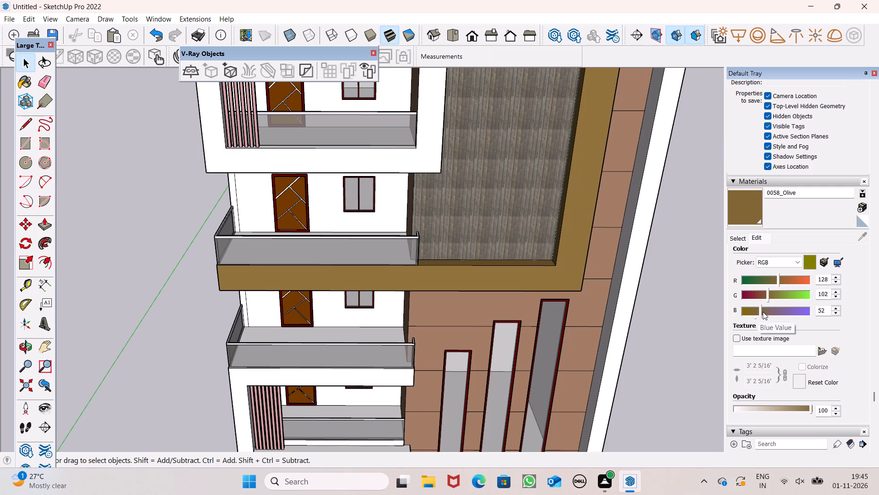
Paint the side end of the frame's balcony slab and the side strip above that balcony with 0058_Olive.
{"action": "left_click", "coordinate": [741, 218]}
{"action": "scroll", "coordinate": [741, 218], "scroll_direction": "down", "scroll_amount": 1}
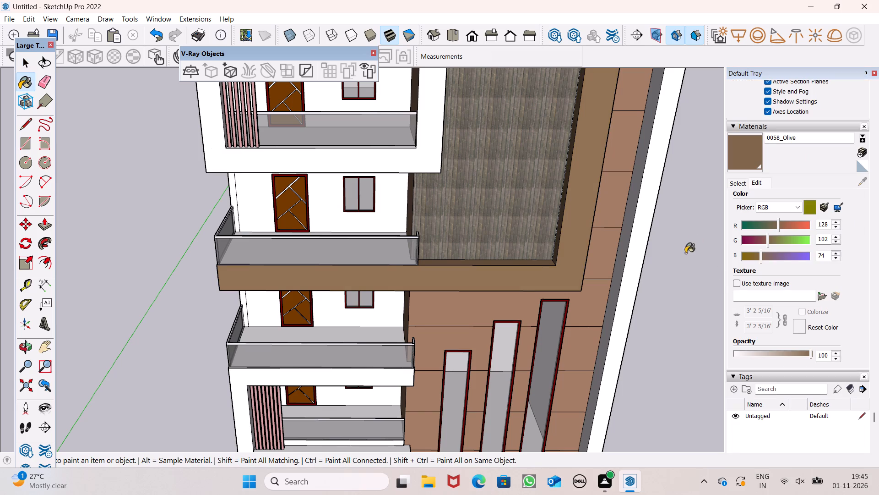
{"action": "scroll", "coordinate": [601, 265], "scroll_direction": "down", "scroll_amount": 1}
{"action": "middle_click_drag", "start_coordinate": [495, 264], "coordinate": [599, 278]}
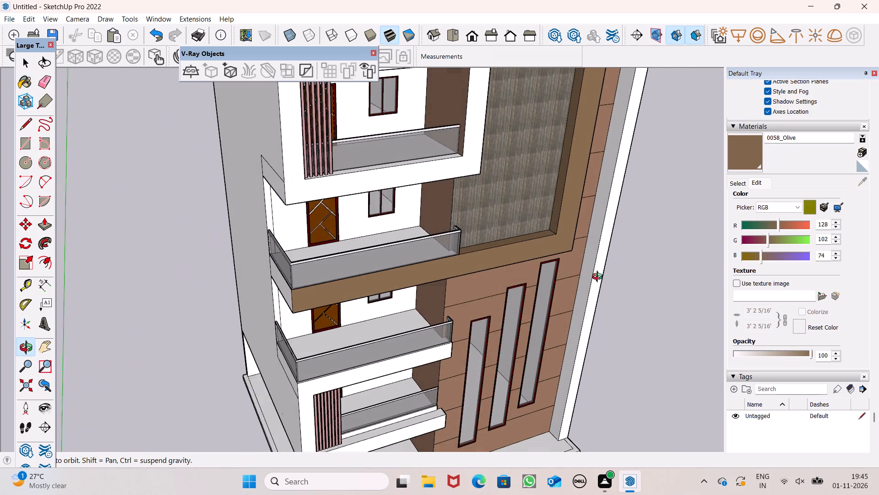
{"action": "middle_click_drag", "start_coordinate": [599, 278], "coordinate": [603, 275]}
{"action": "middle_click_drag", "start_coordinate": [356, 302], "coordinate": [430, 290]}
{"action": "scroll", "coordinate": [430, 291], "scroll_direction": "up", "scroll_amount": 1}
{"action": "left_click", "coordinate": [317, 301]}
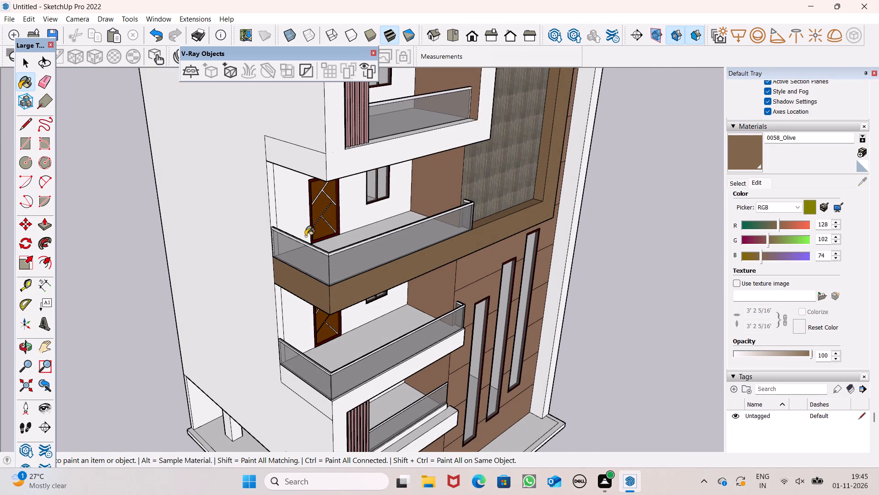
{"action": "scroll", "coordinate": [317, 214], "scroll_direction": "up", "scroll_amount": 1}
{"action": "left_click", "coordinate": [305, 155]}
{"action": "scroll", "coordinate": [315, 201], "scroll_direction": "down", "scroll_amount": 5}
Paint the building's large side wall and its lower roof with 0058_Olive.
{"action": "middle_click_drag", "start_coordinate": [313, 215], "coordinate": [255, 226]}
{"action": "scroll", "coordinate": [259, 228], "scroll_direction": "up", "scroll_amount": 1}
{"action": "scroll", "coordinate": [263, 227], "scroll_direction": "down", "scroll_amount": 2}
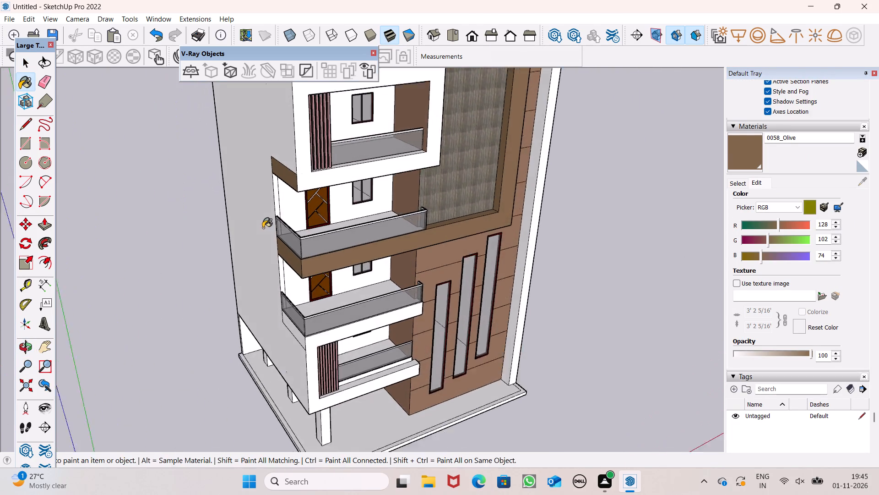
{"action": "scroll", "coordinate": [263, 228], "scroll_direction": "down", "scroll_amount": 1}
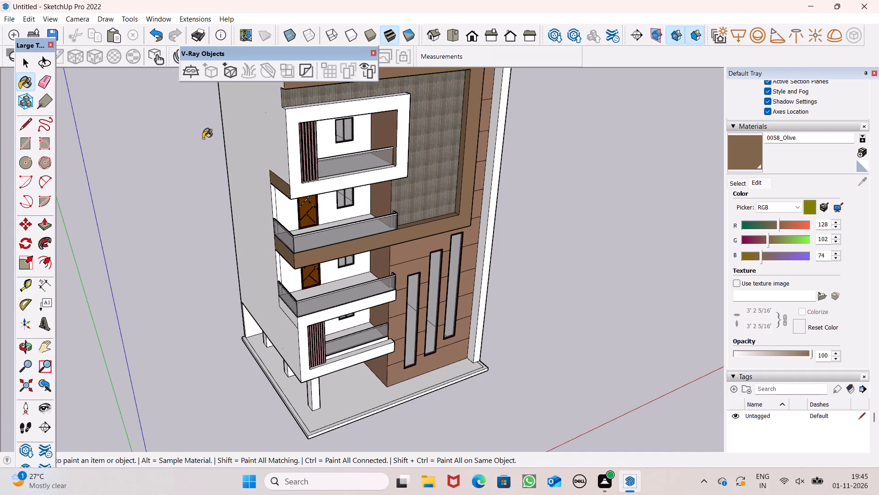
{"action": "scroll", "coordinate": [216, 136], "scroll_direction": "down", "scroll_amount": 3}
{"action": "middle_click_drag", "start_coordinate": [251, 144], "coordinate": [314, 161]}
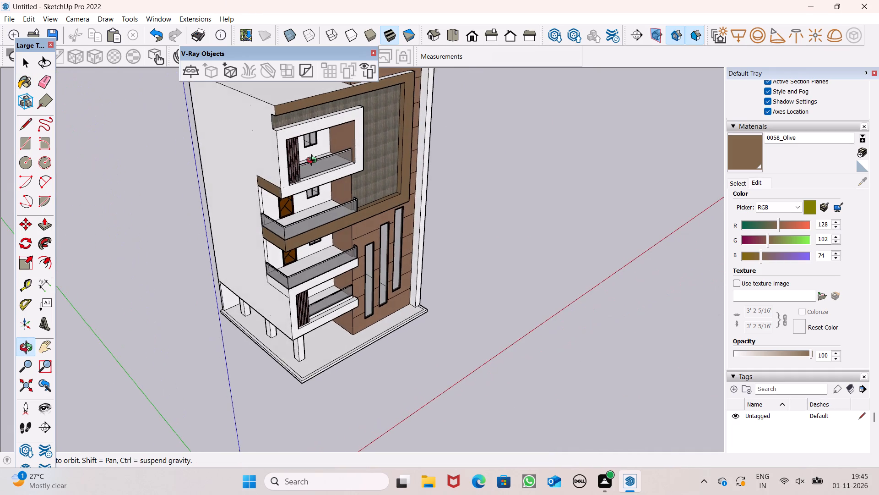
{"action": "middle_click_drag", "start_coordinate": [314, 161], "coordinate": [326, 145]}
{"action": "left_click", "coordinate": [282, 152]}
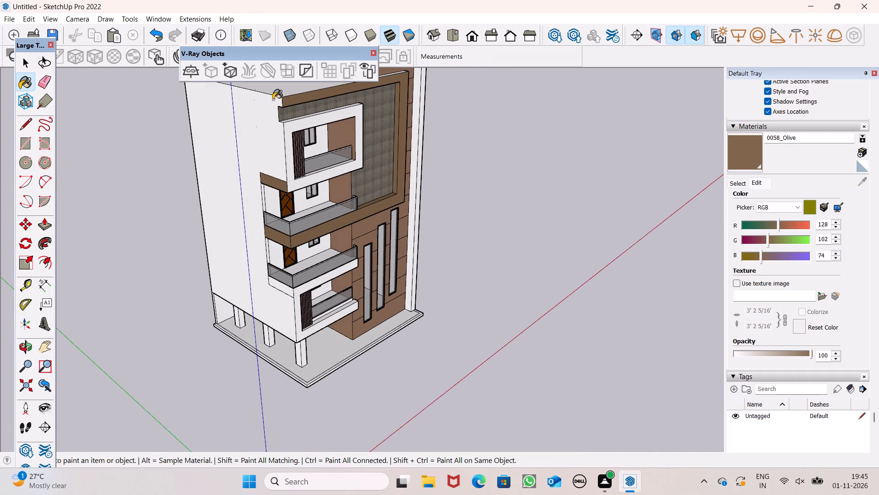
{"action": "scroll", "coordinate": [274, 131], "scroll_direction": "down", "scroll_amount": 6}
{"action": "left_click", "coordinate": [276, 99]}
Paint the side end of the balcony slab above the lowest balcony with 0058_Olive.
{"action": "middle_click_drag", "start_coordinate": [288, 125], "coordinate": [21, 105]}
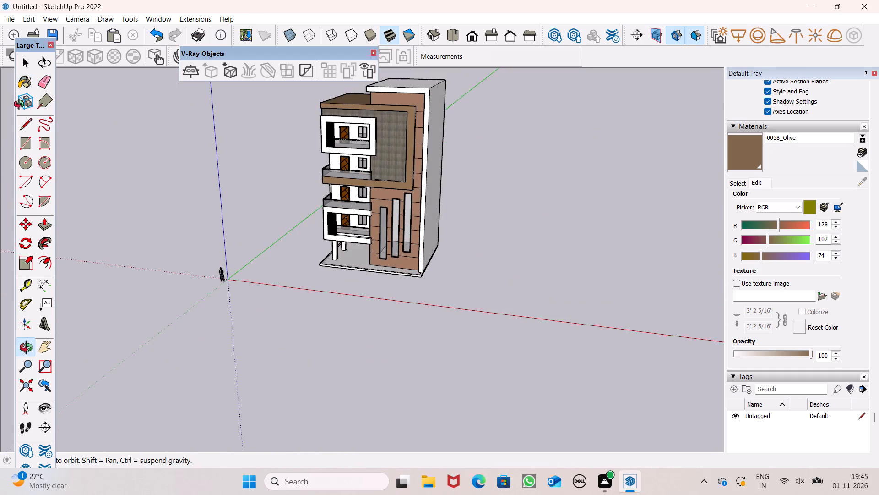
{"action": "middle_click_drag", "start_coordinate": [21, 105], "coordinate": [24, 109]}
{"action": "middle_click_drag", "start_coordinate": [261, 236], "coordinate": [407, 247]}
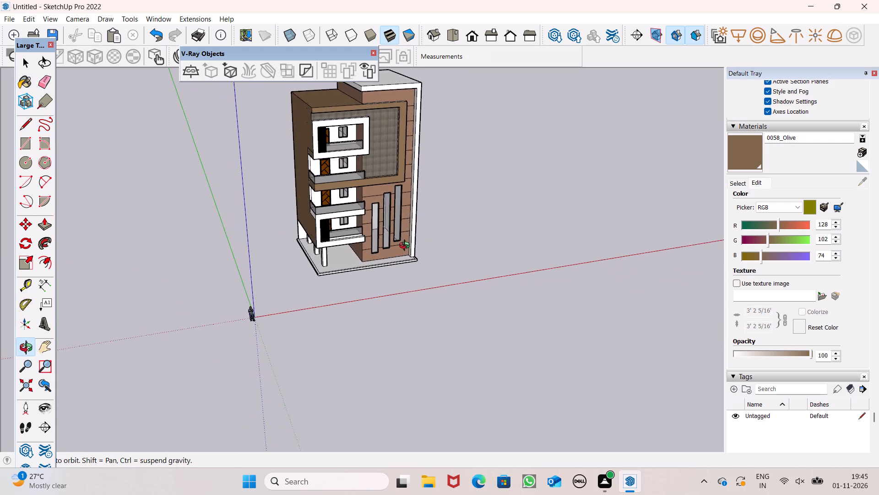
{"action": "middle_click_drag", "start_coordinate": [407, 247], "coordinate": [396, 254]}
{"action": "scroll", "coordinate": [395, 249], "scroll_direction": "up", "scroll_amount": 1}
{"action": "scroll", "coordinate": [318, 212], "scroll_direction": "up", "scroll_amount": 5}
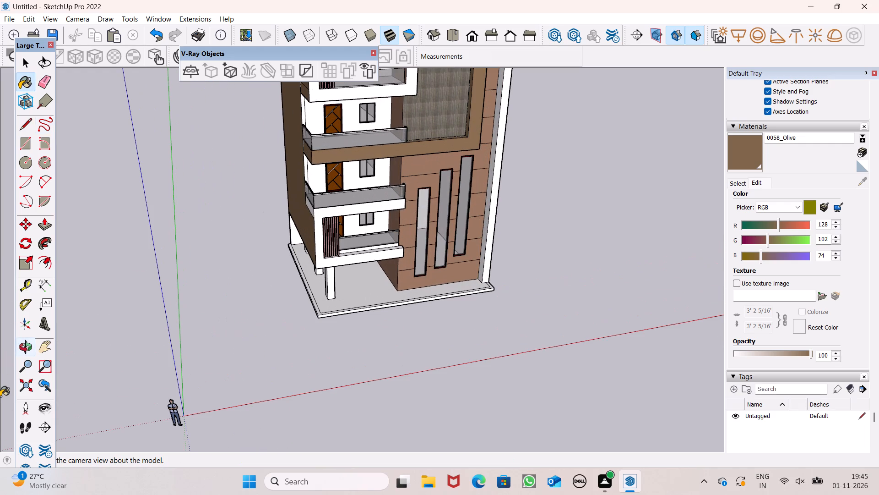
{"action": "scroll", "coordinate": [0, 362], "scroll_direction": "up", "scroll_amount": 4}
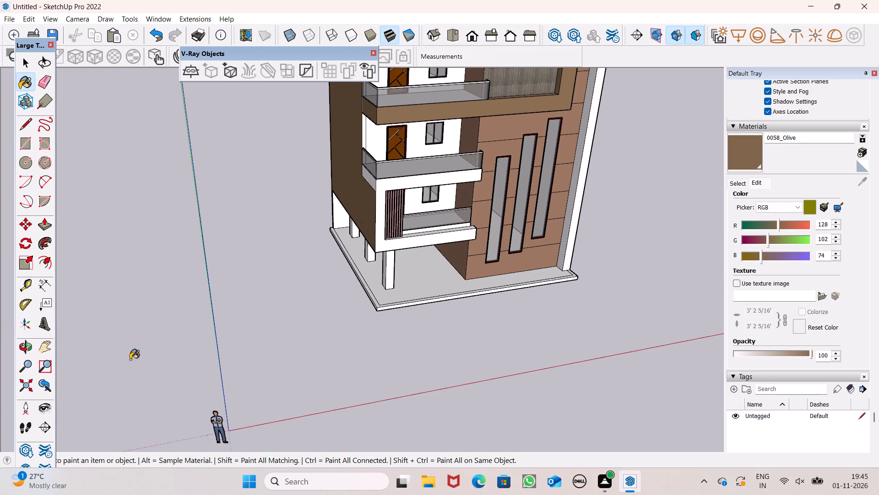
{"action": "scroll", "coordinate": [162, 328], "scroll_direction": "up", "scroll_amount": 1}
{"action": "scroll", "coordinate": [201, 330], "scroll_direction": "down", "scroll_amount": 4}
{"action": "middle_click_drag", "start_coordinate": [199, 357], "coordinate": [125, 211]}
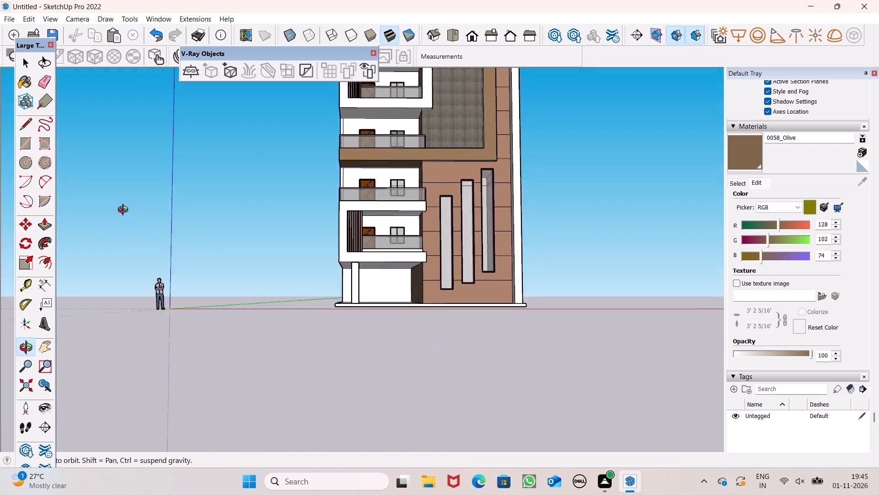
{"action": "middle_click_drag", "start_coordinate": [125, 211], "coordinate": [157, 285]}
{"action": "scroll", "coordinate": [241, 281], "scroll_direction": "up", "scroll_amount": 1}
{"action": "middle_click_drag", "start_coordinate": [241, 281], "coordinate": [384, 301]}
{"action": "scroll", "coordinate": [360, 245], "scroll_direction": "up", "scroll_amount": 6}
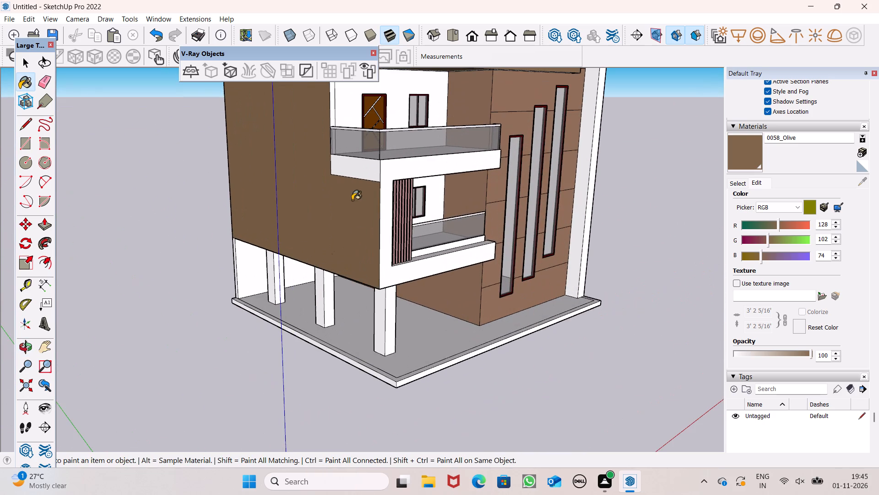
{"action": "left_click", "coordinate": [363, 173]}
Examine the painted side wall and balcony ends from the side of the building.
{"action": "scroll", "coordinate": [364, 173], "scroll_direction": "down", "scroll_amount": 6}
{"action": "middle_click_drag", "start_coordinate": [348, 218], "coordinate": [477, 294]}
{"action": "scroll", "coordinate": [351, 224], "scroll_direction": "up", "scroll_amount": 1}
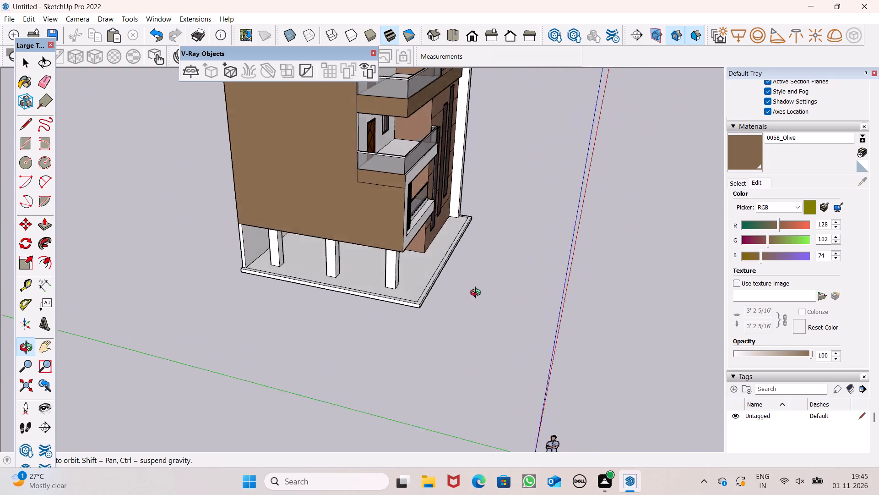
{"action": "middle_click_drag", "start_coordinate": [477, 294], "coordinate": [483, 297]}
{"action": "scroll", "coordinate": [433, 265], "scroll_direction": "down", "scroll_amount": 6}
{"action": "middle_click_drag", "start_coordinate": [418, 266], "coordinate": [459, 186]}
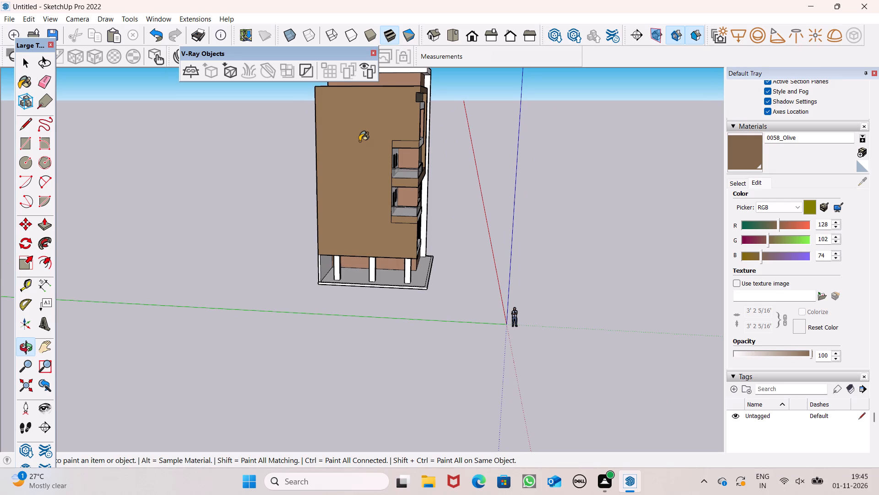
{"action": "scroll", "coordinate": [359, 141], "scroll_direction": "up", "scroll_amount": 1}
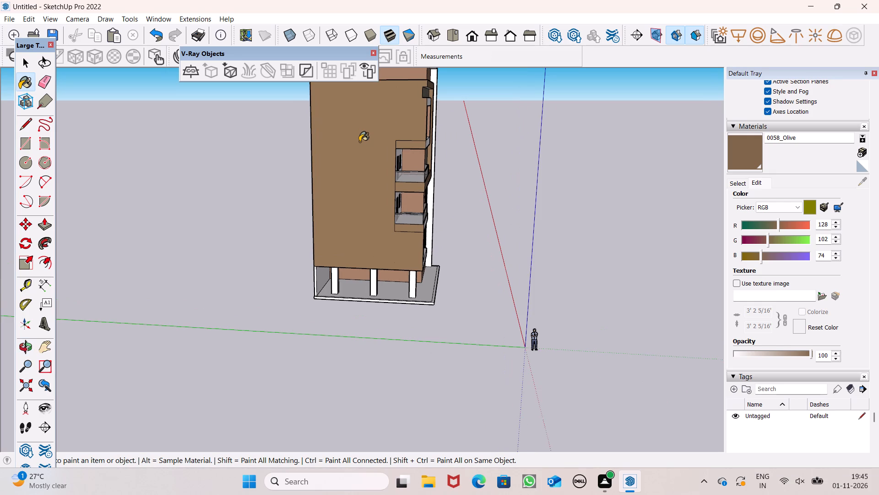
{"action": "scroll", "coordinate": [262, 129], "scroll_direction": "down", "scroll_amount": 3}
Erase the leftover edges where the side wall meets the balcony slab ends and the strip above the upper side balcony.
{"action": "left_click", "coordinate": [38, 80]}
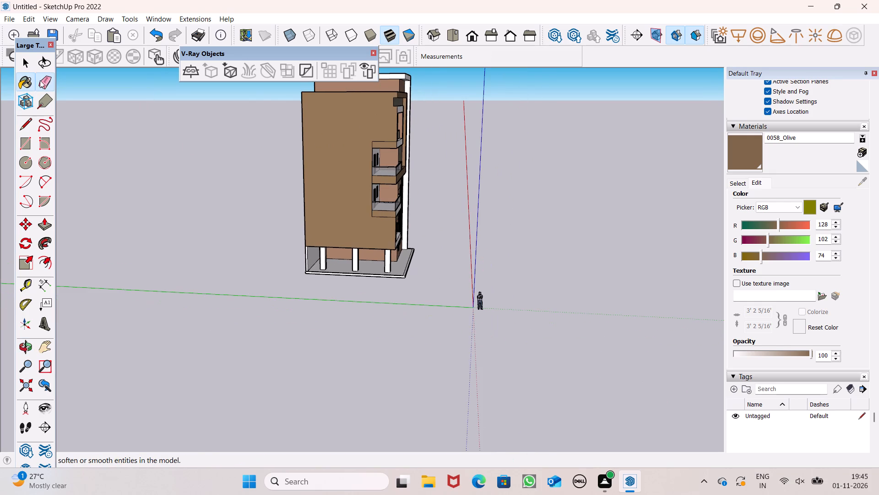
{"action": "middle_click_drag", "start_coordinate": [193, 142], "coordinate": [214, 184]}
{"action": "scroll", "coordinate": [340, 156], "scroll_direction": "up", "scroll_amount": 8}
{"action": "scroll", "coordinate": [390, 148], "scroll_direction": "up", "scroll_amount": 5}
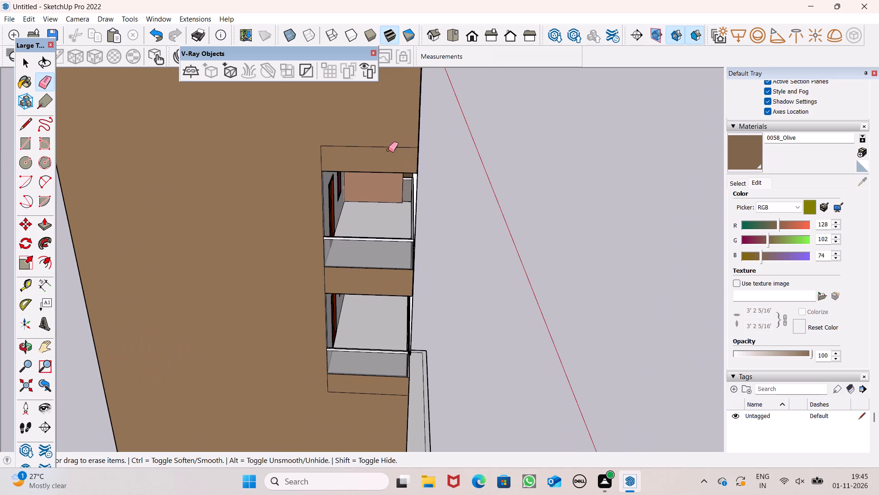
{"action": "left_click_drag", "start_coordinate": [369, 144], "coordinate": [320, 159]}
{"action": "scroll", "coordinate": [308, 108], "scroll_direction": "down", "scroll_amount": 4}
{"action": "scroll", "coordinate": [308, 223], "scroll_direction": "up", "scroll_amount": 2}
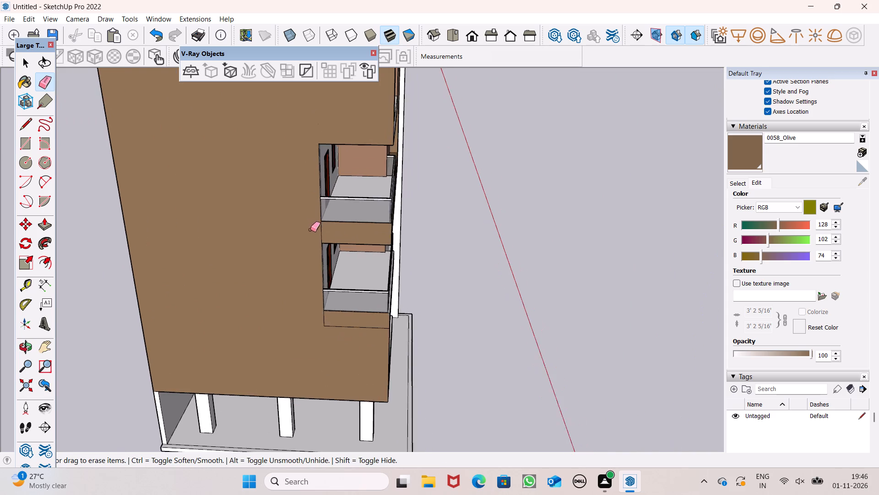
{"action": "scroll", "coordinate": [310, 230], "scroll_direction": "up", "scroll_amount": 1}
{"action": "middle_click_drag", "start_coordinate": [315, 249], "coordinate": [317, 212]}
{"action": "left_click_drag", "start_coordinate": [329, 214], "coordinate": [324, 214]}
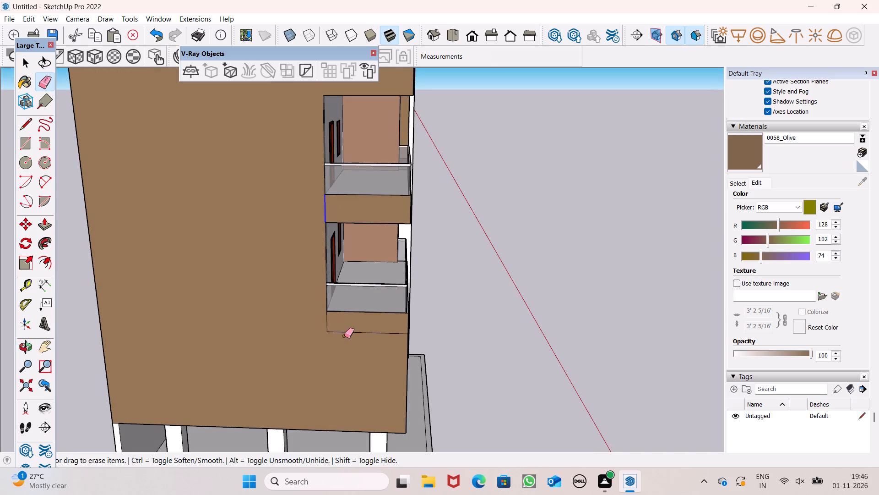
{"action": "left_click_drag", "start_coordinate": [344, 335], "coordinate": [326, 322]}
{"action": "scroll", "coordinate": [328, 300], "scroll_direction": "down", "scroll_amount": 6}
{"action": "scroll", "coordinate": [374, 394], "scroll_direction": "up", "scroll_amount": 1}
Examine the building's materials from the front and from the unpainted side wall.
{"action": "middle_click_drag", "start_coordinate": [374, 394], "coordinate": [153, 390]}
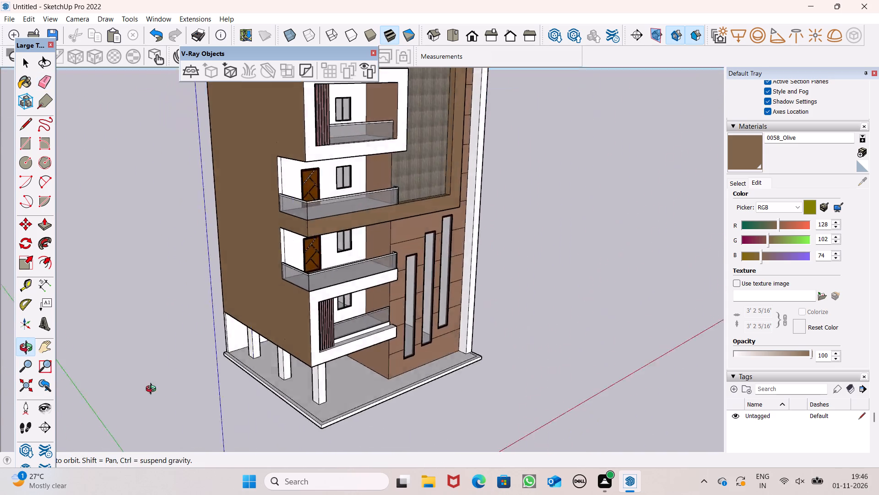
{"action": "middle_click_drag", "start_coordinate": [153, 390], "coordinate": [70, 391]}
{"action": "scroll", "coordinate": [203, 306], "scroll_direction": "down", "scroll_amount": 4}
{"action": "middle_click_drag", "start_coordinate": [195, 324], "coordinate": [30, 333]}
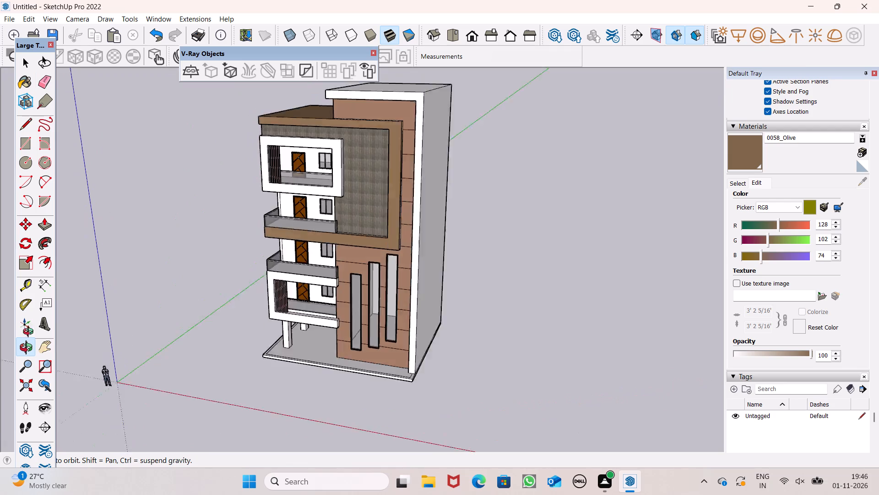
{"action": "middle_click_drag", "start_coordinate": [30, 333], "coordinate": [330, 286]}
{"action": "scroll", "coordinate": [331, 289], "scroll_direction": "up", "scroll_amount": 2}
{"action": "scroll", "coordinate": [306, 250], "scroll_direction": "down", "scroll_amount": 1}
{"action": "middle_click_drag", "start_coordinate": [317, 263], "coordinate": [236, 304]}
{"action": "scroll", "coordinate": [243, 259], "scroll_direction": "down", "scroll_amount": 4}
{"action": "middle_click_drag", "start_coordinate": [344, 280], "coordinate": [74, 251]}
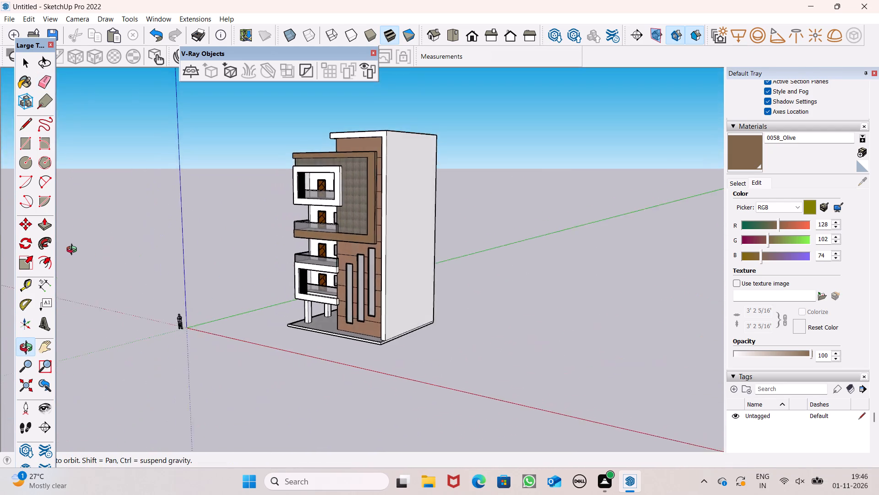
{"action": "middle_click_drag", "start_coordinate": [74, 251], "coordinate": [261, 310]}
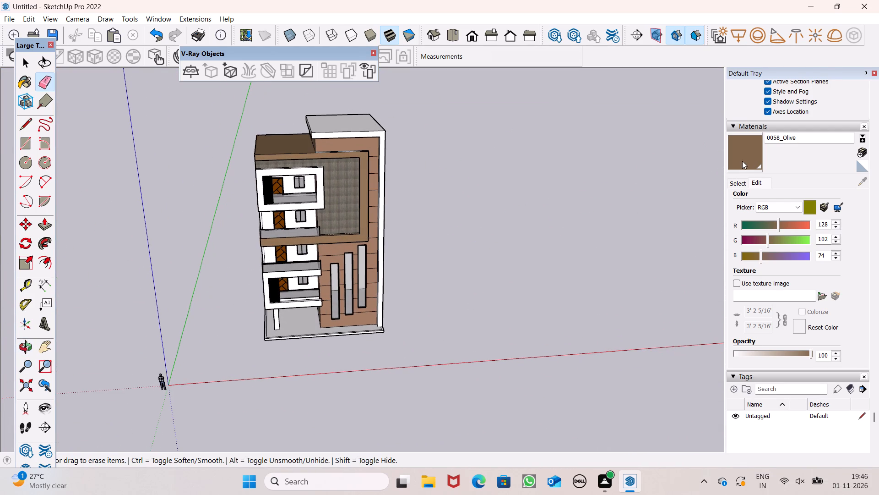
Paint the building's upper roof and the plain side wall beneath it with 0058_Olive.
{"action": "left_click", "coordinate": [744, 159]}
{"action": "middle_click_drag", "start_coordinate": [424, 153], "coordinate": [255, 265]}
{"action": "scroll", "coordinate": [255, 259], "scroll_direction": "up", "scroll_amount": 1}
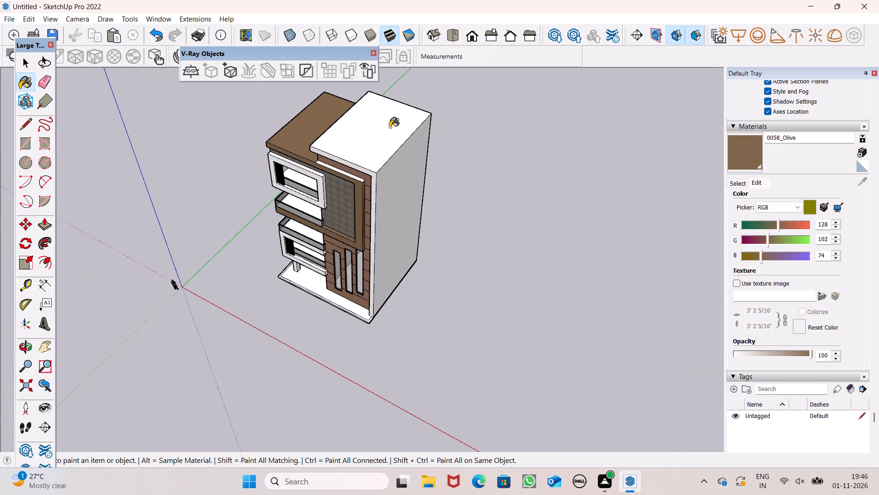
{"action": "left_click", "coordinate": [390, 127]}
{"action": "left_click", "coordinate": [408, 187]}
Paint the building's rear wall with 0058_Olive.
{"action": "middle_click_drag", "start_coordinate": [404, 203], "coordinate": [3, 104]}
{"action": "scroll", "coordinate": [5, 96], "scroll_direction": "up", "scroll_amount": 1}
{"action": "middle_click_drag", "start_coordinate": [280, 231], "coordinate": [280, 231]}
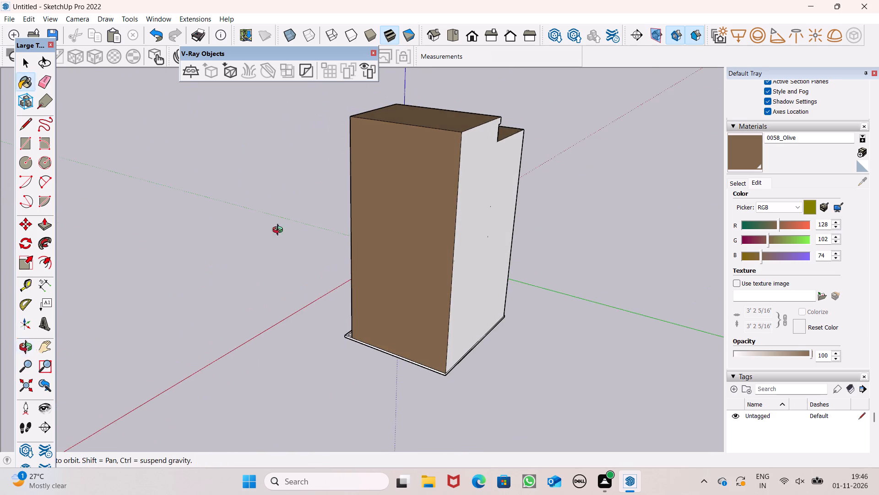
{"action": "middle_click_drag", "start_coordinate": [280, 231], "coordinate": [255, 219]}
{"action": "scroll", "coordinate": [255, 219], "scroll_direction": "up", "scroll_amount": 1}
{"action": "left_click", "coordinate": [471, 258]}
{"action": "scroll", "coordinate": [448, 209], "scroll_direction": "down", "scroll_amount": 3}
Examine the painted walls and roofs from around the building, looking for unpainted faces.
{"action": "middle_click_drag", "start_coordinate": [194, 301], "coordinate": [461, 323]}
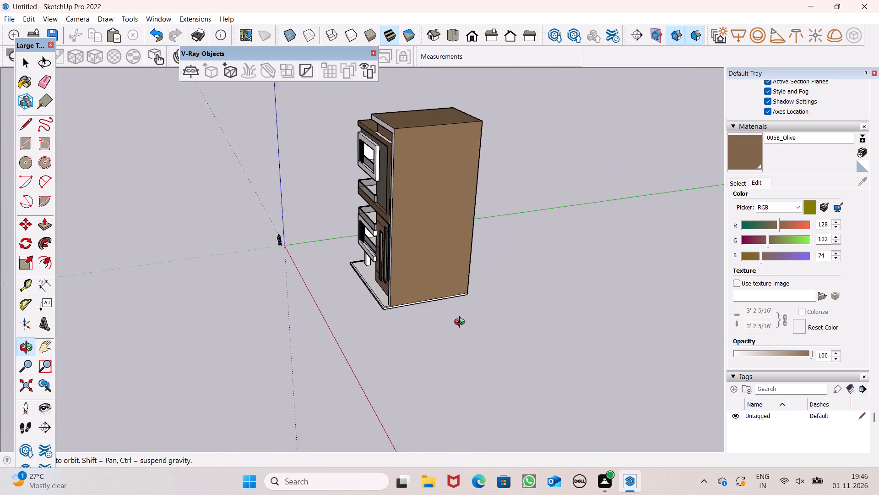
{"action": "middle_click_drag", "start_coordinate": [461, 323], "coordinate": [465, 317]}
{"action": "scroll", "coordinate": [465, 317], "scroll_direction": "up", "scroll_amount": 1}
{"action": "scroll", "coordinate": [279, 234], "scroll_direction": "down", "scroll_amount": 3}
{"action": "middle_click_drag", "start_coordinate": [330, 277], "coordinate": [643, 218]}
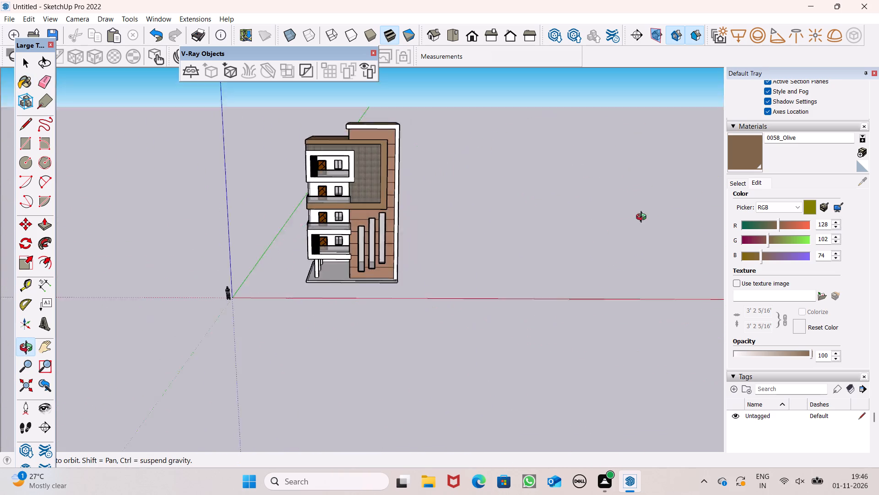
{"action": "middle_click_drag", "start_coordinate": [643, 218], "coordinate": [647, 214]}
{"action": "scroll", "coordinate": [121, 379], "scroll_direction": "up", "scroll_amount": 1}
{"action": "middle_click_drag", "start_coordinate": [429, 132], "coordinate": [524, 190]}
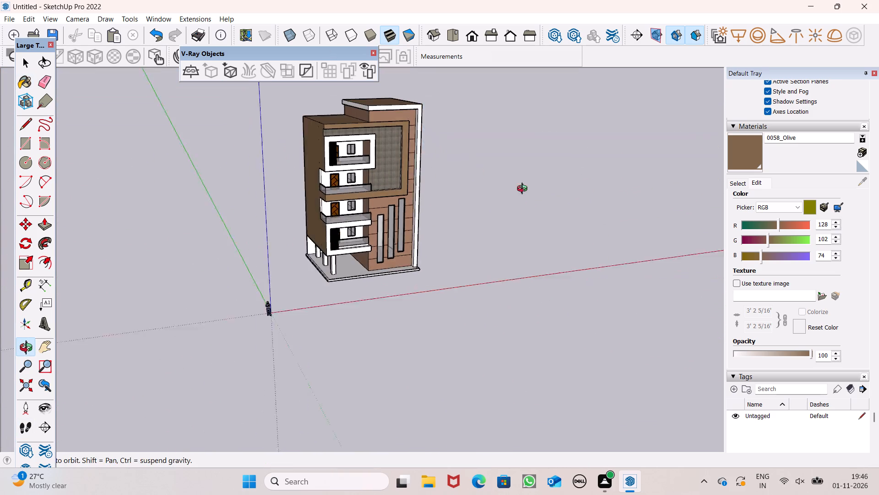
{"action": "middle_click_drag", "start_coordinate": [524, 190], "coordinate": [565, 198]}
{"action": "scroll", "coordinate": [479, 161], "scroll_direction": "up", "scroll_amount": 9}
{"action": "scroll", "coordinate": [498, 225], "scroll_direction": "down", "scroll_amount": 4}
{"action": "middle_click_drag", "start_coordinate": [503, 247], "coordinate": [504, 249]}
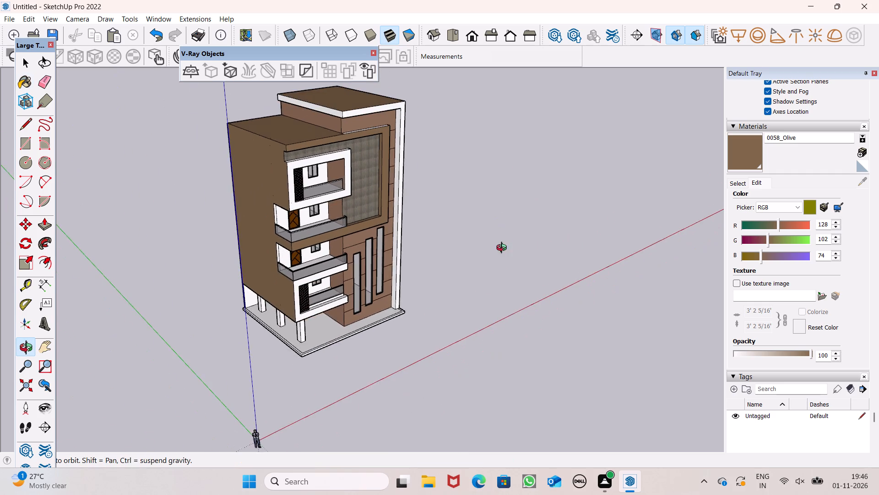
{"action": "middle_click_drag", "start_coordinate": [504, 249], "coordinate": [515, 282]}
Paint the top face of the facade frame beside the lower roof with 0058_Olive.
{"action": "scroll", "coordinate": [393, 125], "scroll_direction": "up", "scroll_amount": 8}
{"action": "scroll", "coordinate": [299, 140], "scroll_direction": "up", "scroll_amount": 6}
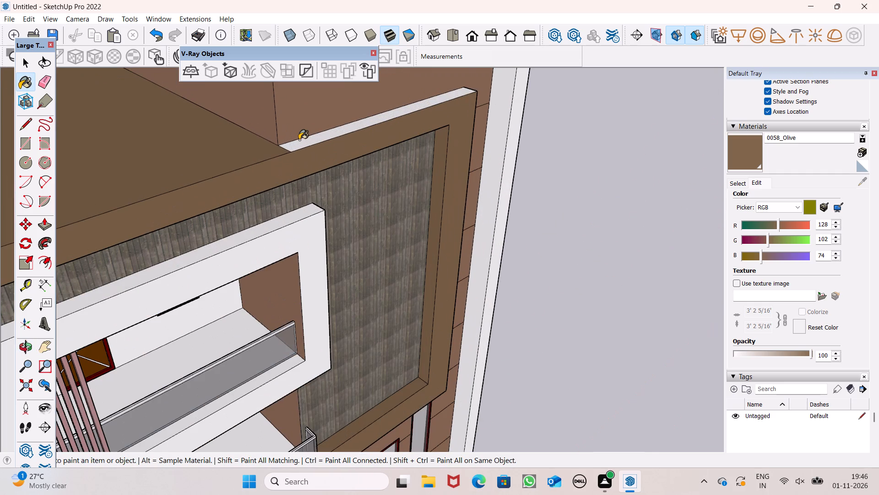
{"action": "left_click", "coordinate": [299, 143]}
{"action": "middle_click_drag", "start_coordinate": [259, 150], "coordinate": [252, 191]}
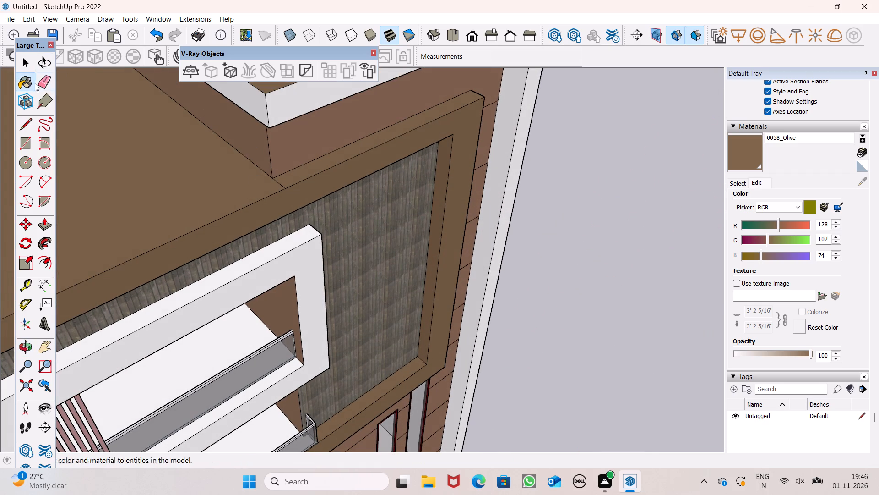
Erase the short edge between the lower roof and the facade frame's top face, near the upper block's corner.
{"action": "left_click", "coordinate": [35, 83]}
{"action": "scroll", "coordinate": [257, 155], "scroll_direction": "up", "scroll_amount": 2}
{"action": "left_click_drag", "start_coordinate": [280, 193], "coordinate": [281, 189]}
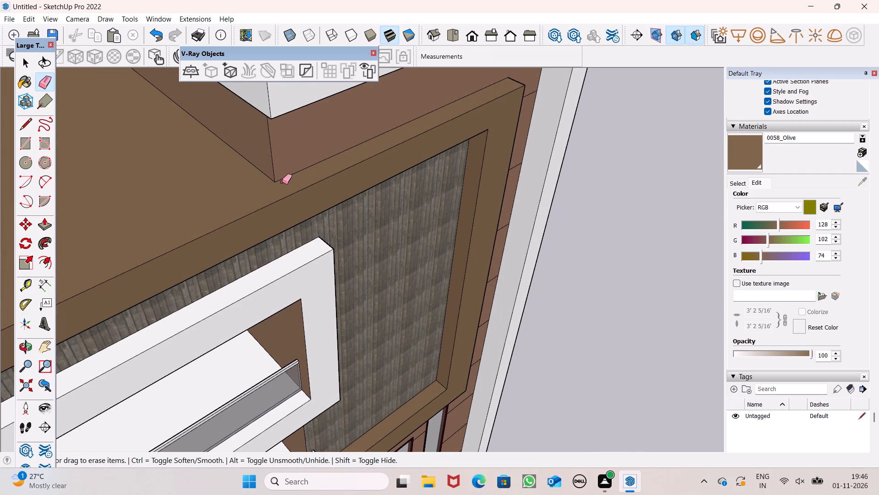
Examine the whole building's front facade and side wall for overall material appearance.
{"action": "scroll", "coordinate": [217, 180], "scroll_direction": "down", "scroll_amount": 7}
{"action": "scroll", "coordinate": [267, 106], "scroll_direction": "down", "scroll_amount": 5}
{"action": "middle_click_drag", "start_coordinate": [347, 143], "coordinate": [409, 7]}
{"action": "scroll", "coordinate": [409, 7], "scroll_direction": "up", "scroll_amount": 1}
{"action": "scroll", "coordinate": [527, 202], "scroll_direction": "down", "scroll_amount": 5}
{"action": "middle_click_drag", "start_coordinate": [570, 214], "coordinate": [395, 251]}
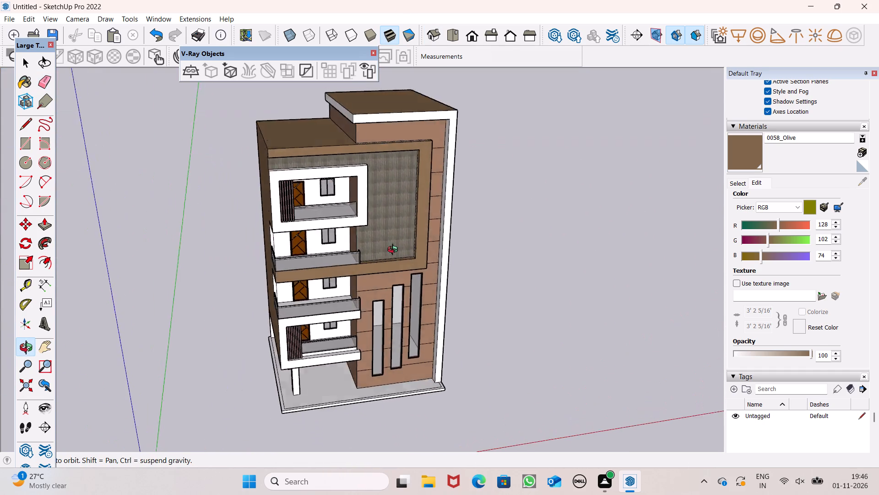
{"action": "middle_click_drag", "start_coordinate": [395, 251], "coordinate": [416, 205]}
{"action": "scroll", "coordinate": [606, 105], "scroll_direction": "down", "scroll_amount": 4}
{"action": "middle_click_drag", "start_coordinate": [583, 192], "coordinate": [609, 171]}
{"action": "scroll", "coordinate": [608, 172], "scroll_direction": "up", "scroll_amount": 1}
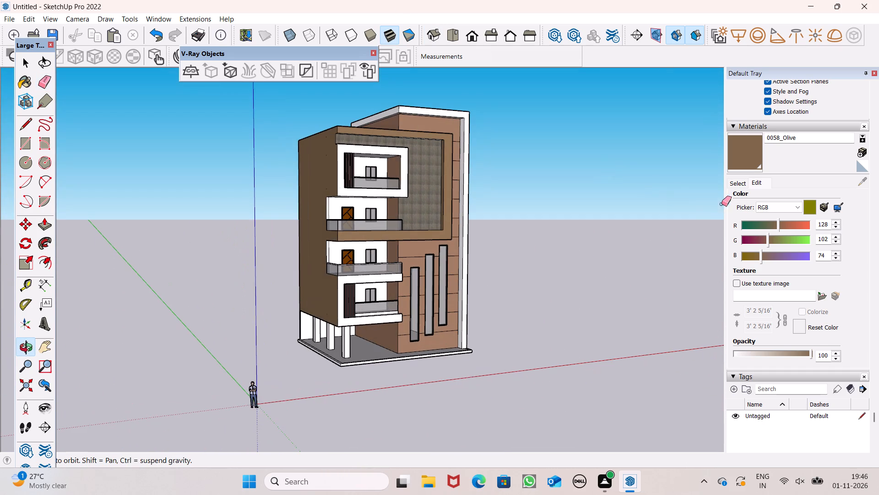
Examine the Colors-Named swatches, from reds through greens, blues and greys, for a new facade accent colour.
{"action": "left_click", "coordinate": [736, 181]}
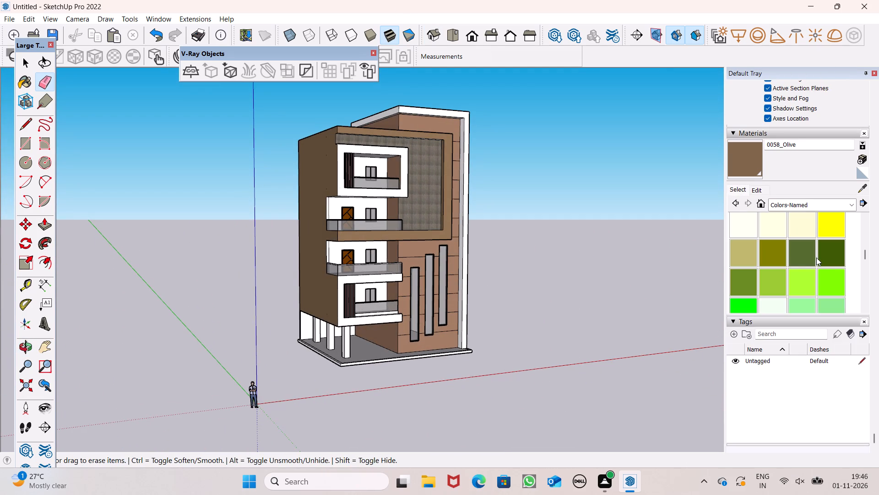
{"action": "scroll", "coordinate": [824, 275], "scroll_direction": "down", "scroll_amount": 4}
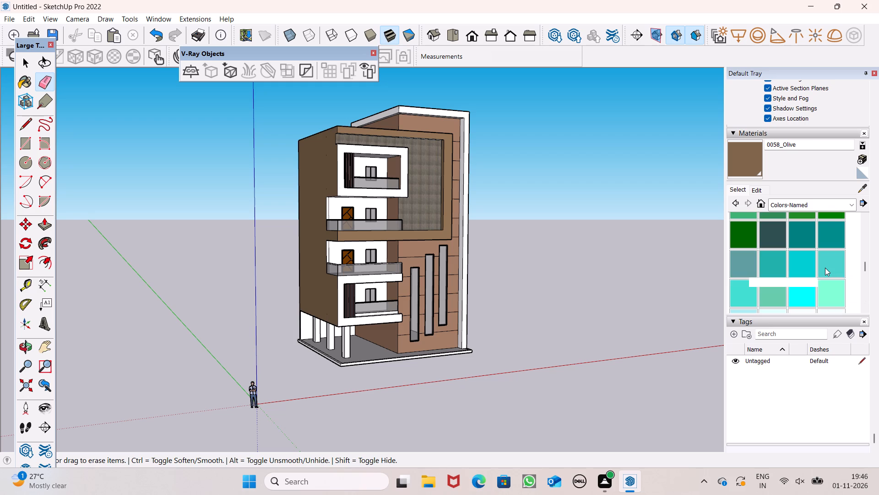
{"action": "scroll", "coordinate": [825, 268], "scroll_direction": "down", "scroll_amount": 4}
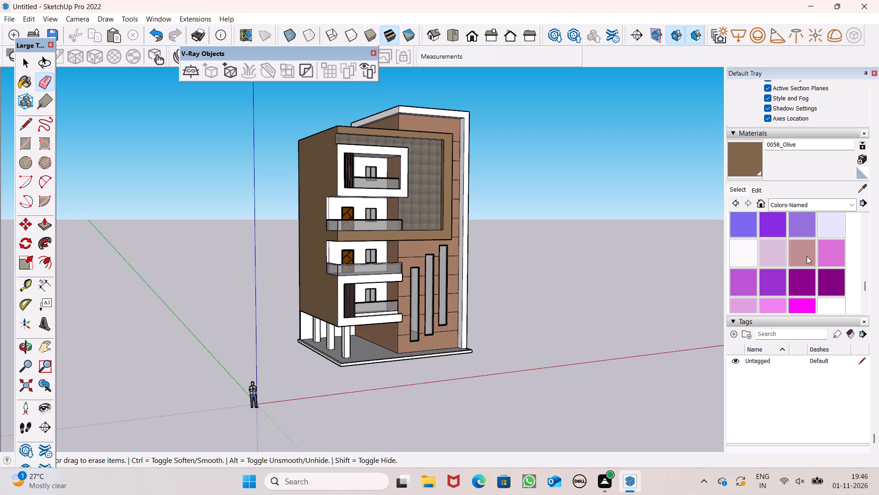
{"action": "scroll", "coordinate": [798, 252], "scroll_direction": "down", "scroll_amount": 3}
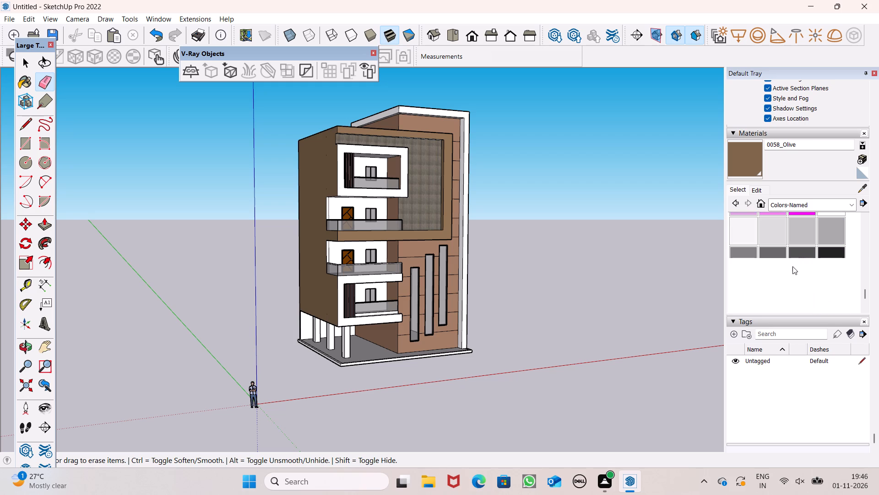
{"action": "scroll", "coordinate": [792, 261], "scroll_direction": "up", "scroll_amount": 1}
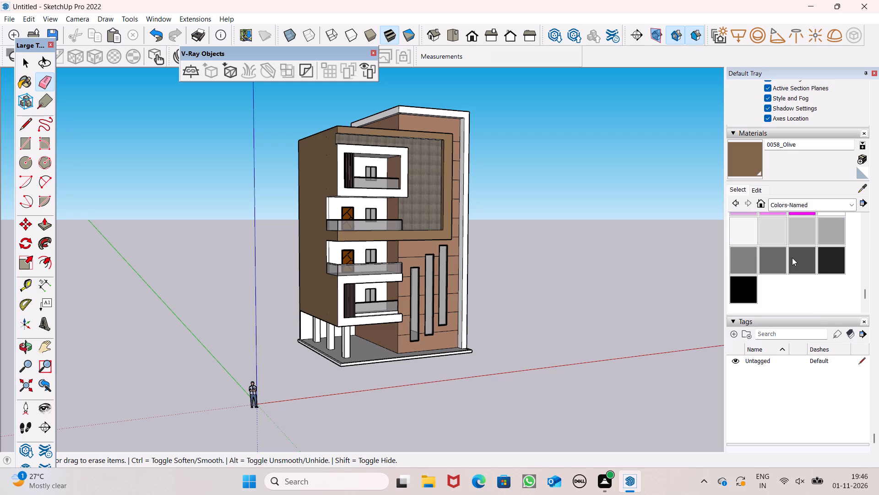
{"action": "scroll", "coordinate": [792, 258], "scroll_direction": "up", "scroll_amount": 2}
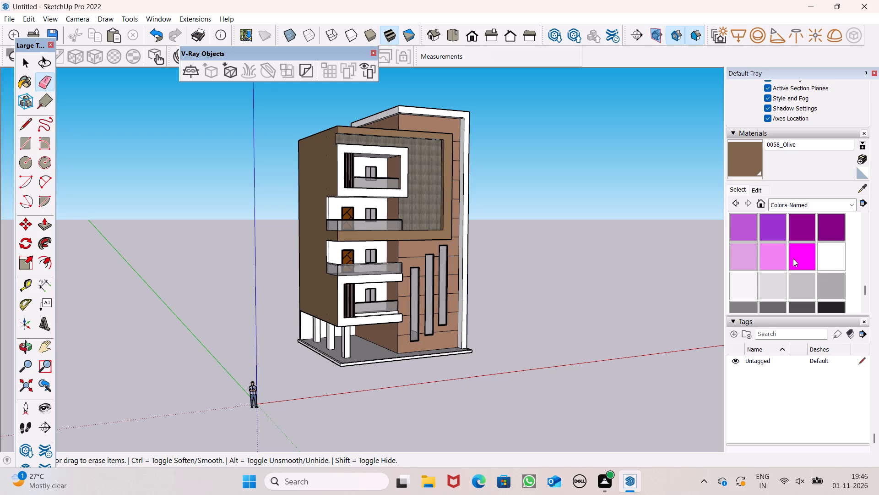
{"action": "scroll", "coordinate": [793, 258], "scroll_direction": "up", "scroll_amount": 1}
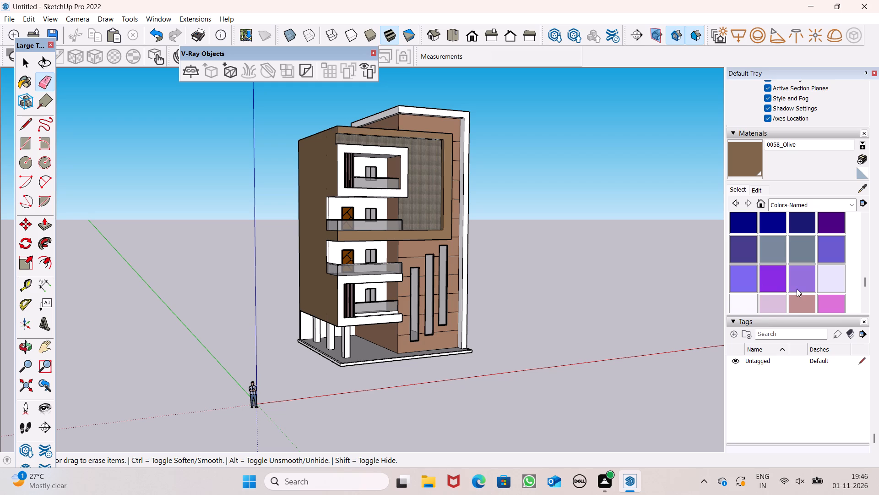
{"action": "scroll", "coordinate": [797, 289], "scroll_direction": "up", "scroll_amount": 8}
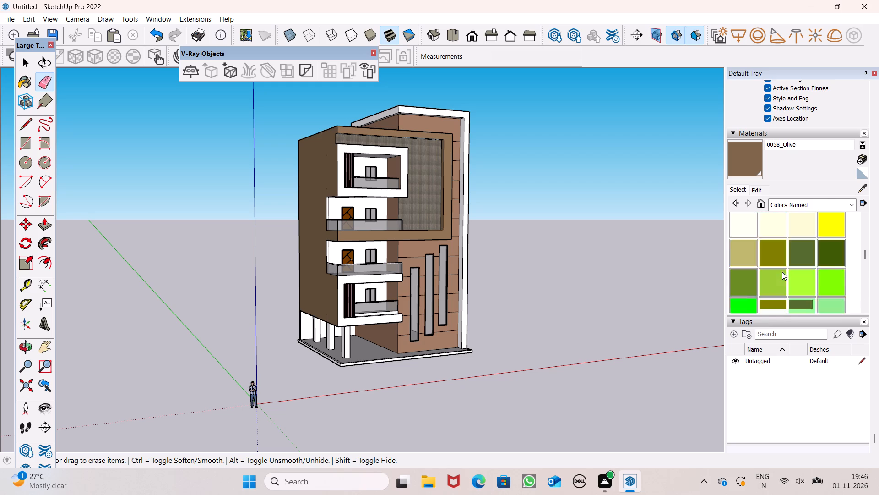
{"action": "scroll", "coordinate": [782, 272], "scroll_direction": "up", "scroll_amount": 2}
{"action": "scroll", "coordinate": [781, 269], "scroll_direction": "down", "scroll_amount": 1}
{"action": "scroll", "coordinate": [780, 270], "scroll_direction": "up", "scroll_amount": 2}
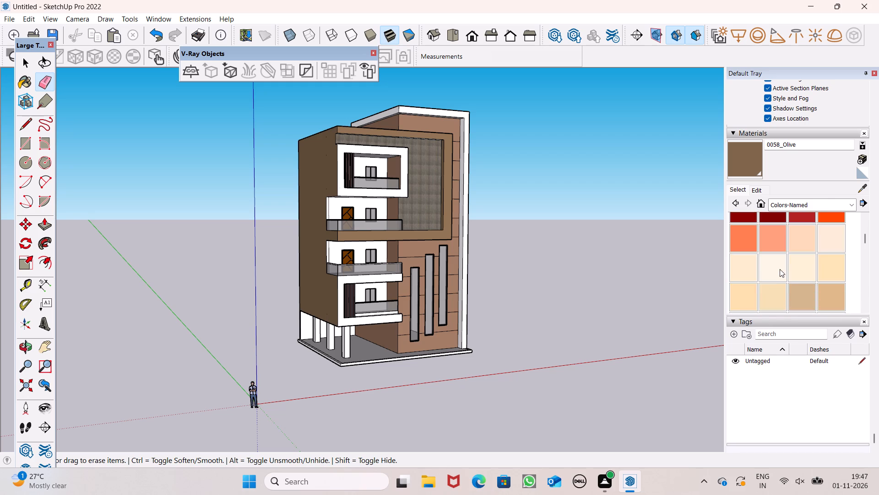
{"action": "scroll", "coordinate": [780, 268], "scroll_direction": "up", "scroll_amount": 1}
{"action": "scroll", "coordinate": [778, 262], "scroll_direction": "down", "scroll_amount": 6}
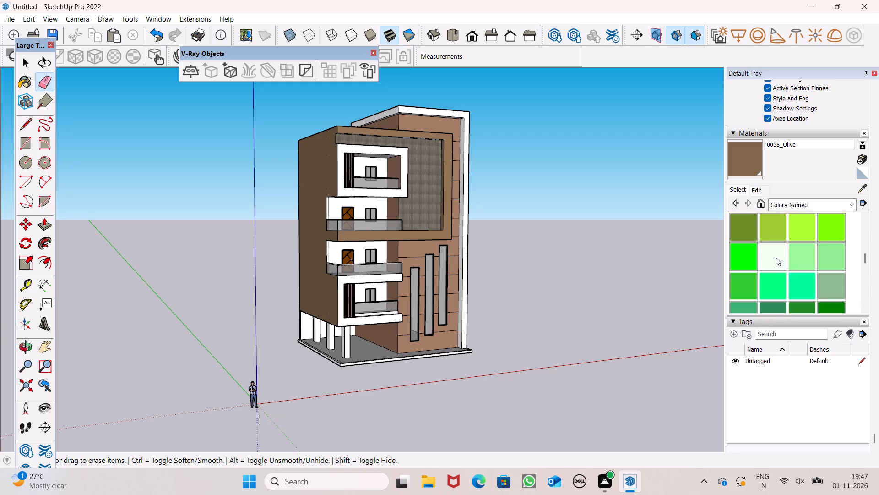
{"action": "scroll", "coordinate": [779, 264], "scroll_direction": "down", "scroll_amount": 5}
{"action": "middle_click", "coordinate": [792, 263]}
{"action": "scroll", "coordinate": [793, 255], "scroll_direction": "down", "scroll_amount": 3}
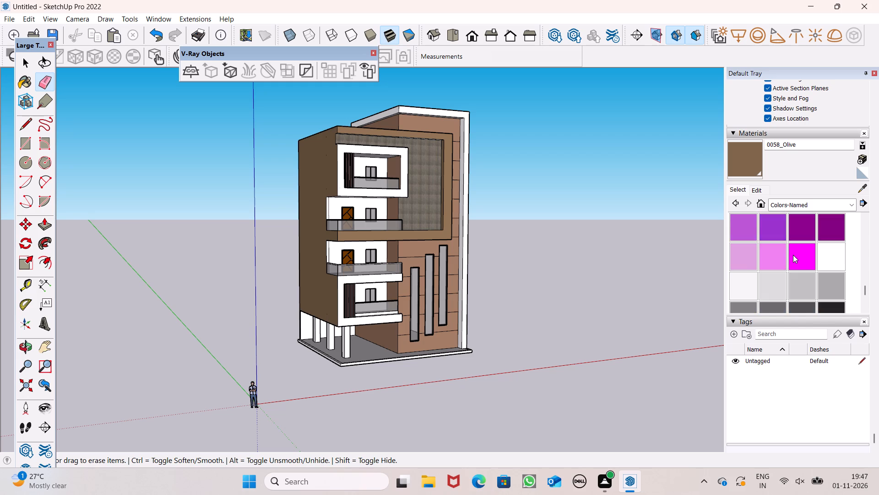
{"action": "scroll", "coordinate": [793, 255], "scroll_direction": "down", "scroll_amount": 1}
{"action": "middle_click_drag", "start_coordinate": [794, 255], "coordinate": [801, 286]}
{"action": "scroll", "coordinate": [800, 279], "scroll_direction": "up", "scroll_amount": 5}
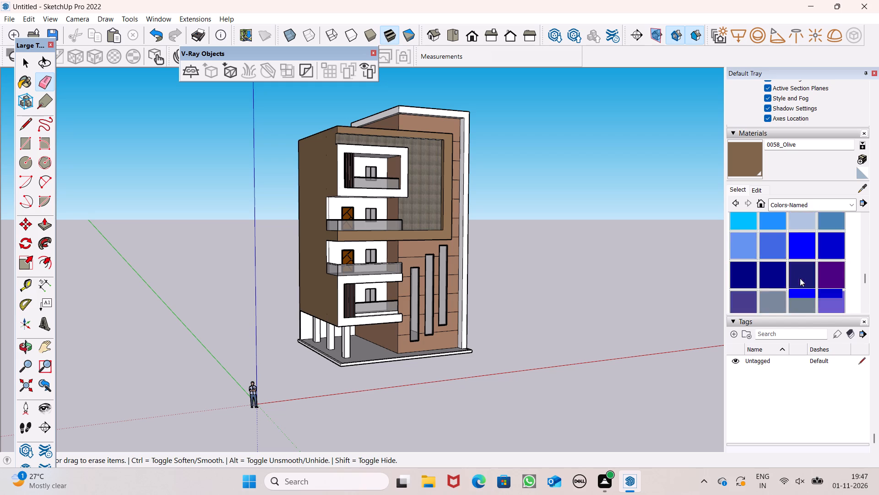
{"action": "scroll", "coordinate": [800, 278], "scroll_direction": "up", "scroll_amount": 5}
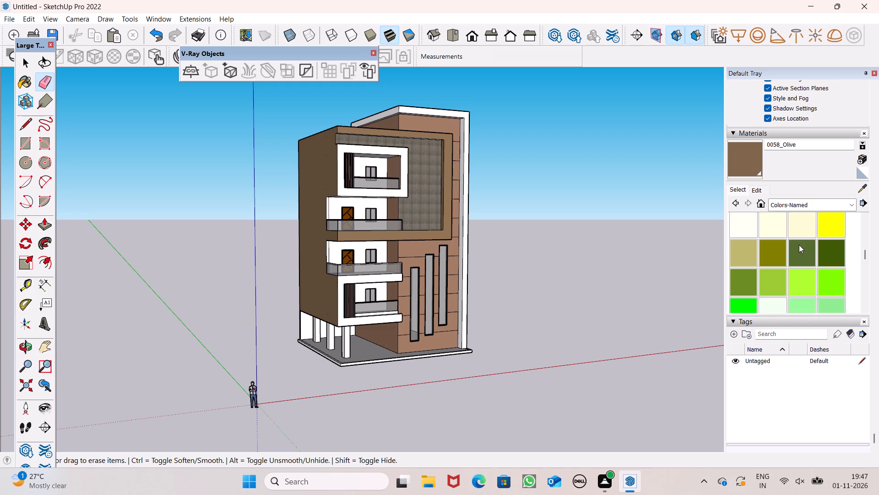
{"action": "scroll", "coordinate": [799, 245], "scroll_direction": "up", "scroll_amount": 6}
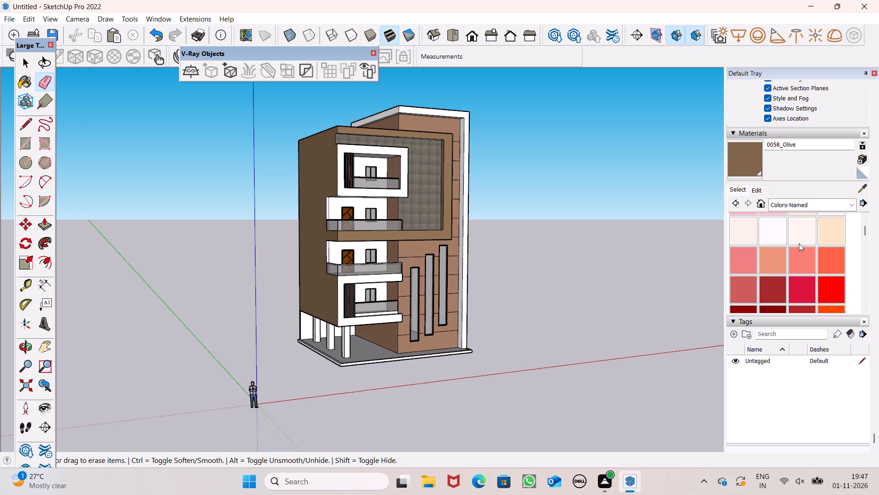
{"action": "scroll", "coordinate": [799, 243], "scroll_direction": "down", "scroll_amount": 6}
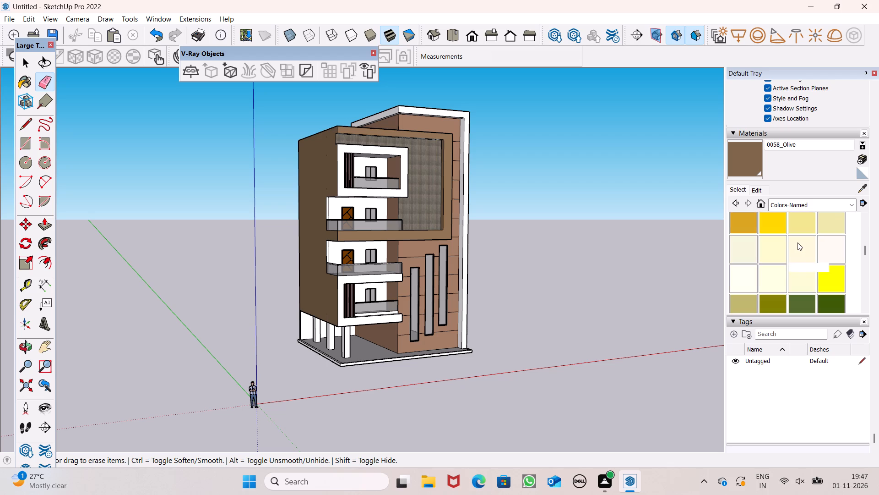
{"action": "scroll", "coordinate": [798, 242], "scroll_direction": "down", "scroll_amount": 1}
{"action": "scroll", "coordinate": [798, 242], "scroll_direction": "up", "scroll_amount": 1}
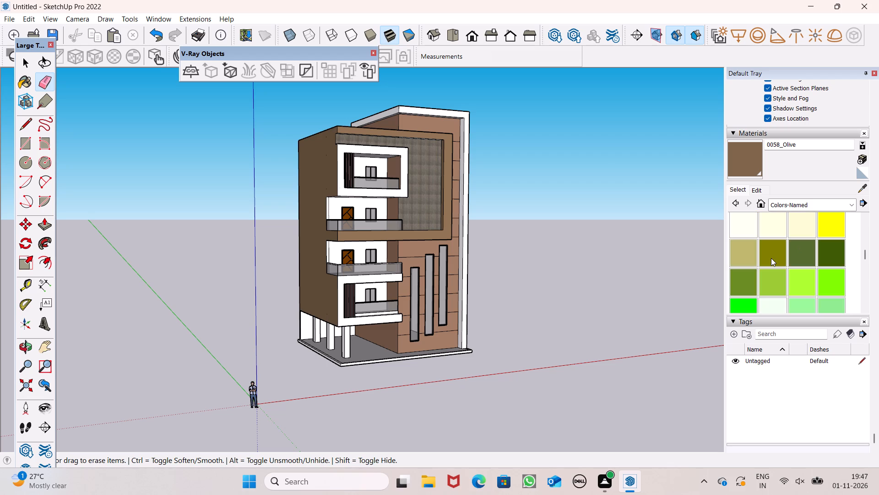
Paint the front face of the tall block's border frame with Color D08 from the Colors library.
{"action": "left_click", "coordinate": [801, 206]}
{"action": "left_click", "coordinate": [804, 242]}
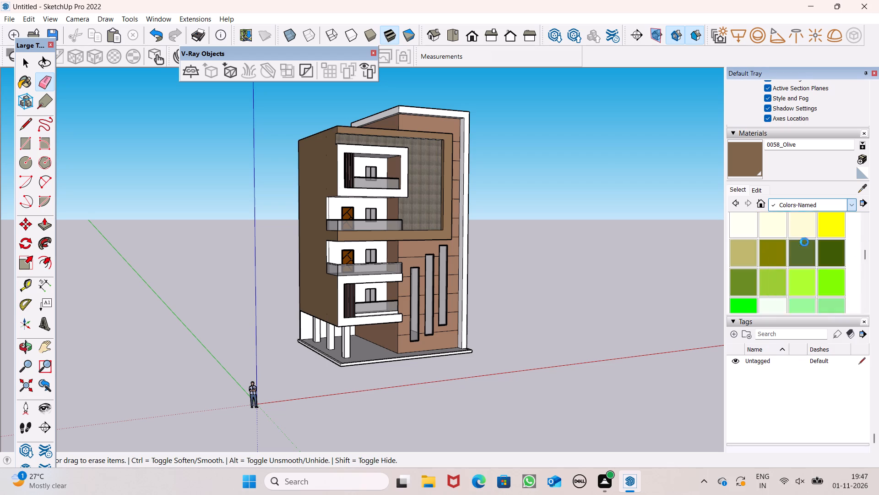
{"action": "scroll", "coordinate": [824, 257], "scroll_direction": "down", "scroll_amount": 4}
{"action": "scroll", "coordinate": [824, 257], "scroll_direction": "up", "scroll_amount": 1}
{"action": "left_click", "coordinate": [828, 267]}
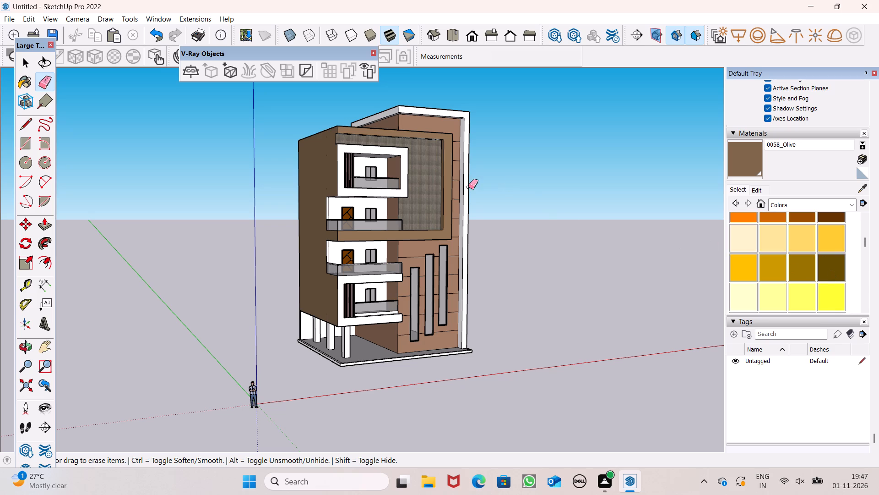
{"action": "middle_click_drag", "start_coordinate": [463, 186], "coordinate": [397, 319]}
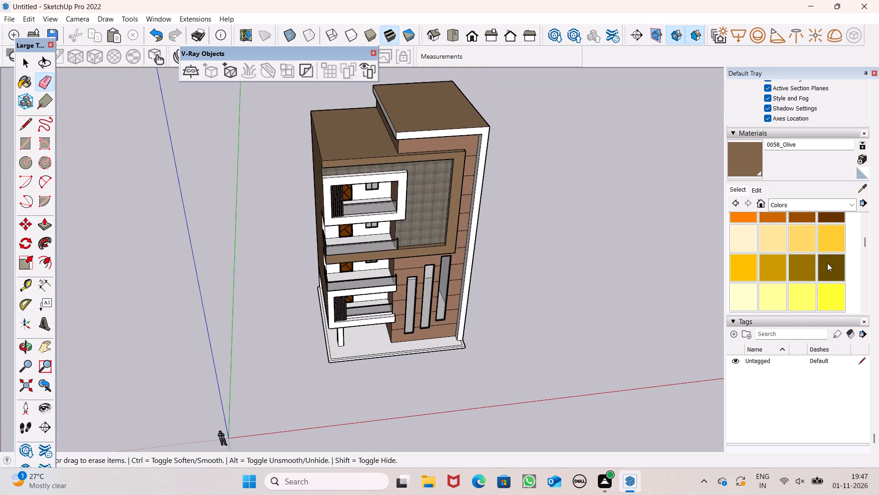
{"action": "left_click", "coordinate": [827, 263]}
{"action": "scroll", "coordinate": [476, 125], "scroll_direction": "up", "scroll_amount": 7}
{"action": "left_click", "coordinate": [486, 132]}
Paint the tall block's side roof fascia, both roof soffits and the frame's inner vertical face with Color D08.
{"action": "middle_click_drag", "start_coordinate": [492, 179], "coordinate": [510, 116]}
{"action": "scroll", "coordinate": [492, 179], "scroll_direction": "up", "scroll_amount": 1}
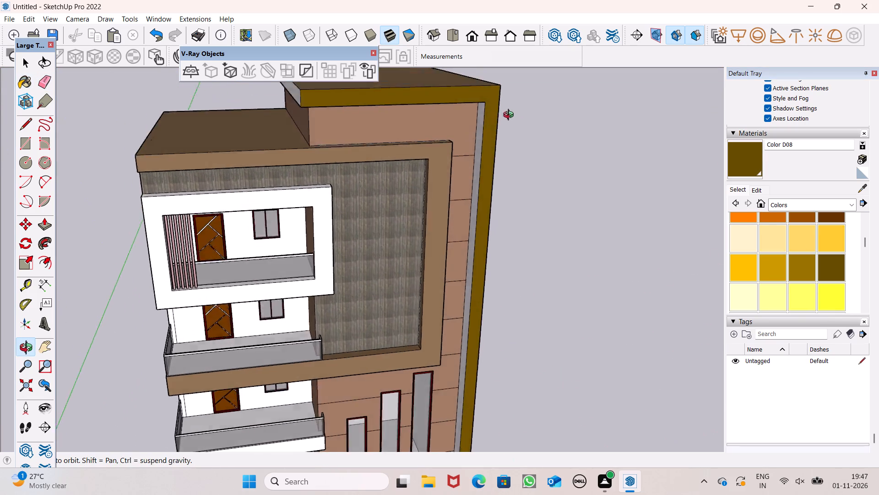
{"action": "middle_click_drag", "start_coordinate": [510, 116], "coordinate": [602, 60]}
{"action": "scroll", "coordinate": [602, 61], "scroll_direction": "up", "scroll_amount": 1}
{"action": "scroll", "coordinate": [399, 163], "scroll_direction": "down", "scroll_amount": 5}
{"action": "scroll", "coordinate": [342, 115], "scroll_direction": "up", "scroll_amount": 6}
{"action": "left_click", "coordinate": [380, 106]}
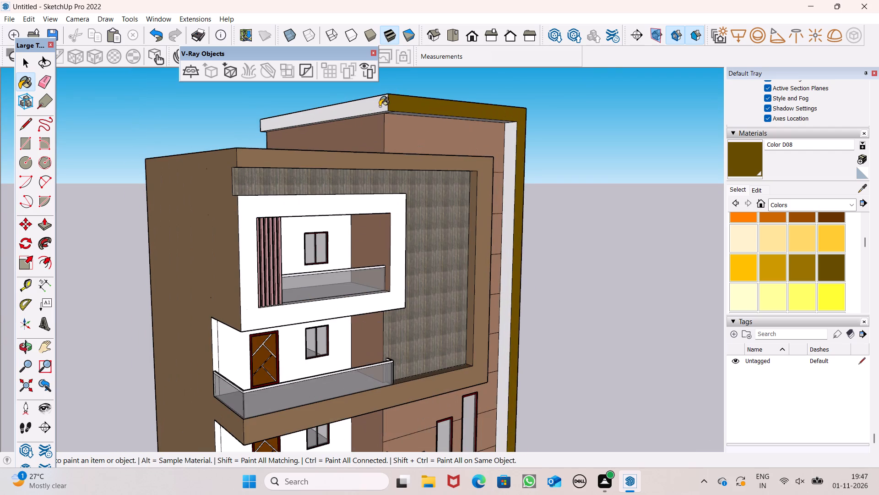
{"action": "middle_click_drag", "start_coordinate": [424, 123], "coordinate": [397, 37]}
{"action": "scroll", "coordinate": [407, 56], "scroll_direction": "up", "scroll_amount": 1}
{"action": "scroll", "coordinate": [390, 112], "scroll_direction": "up", "scroll_amount": 7}
{"action": "left_click", "coordinate": [385, 109]}
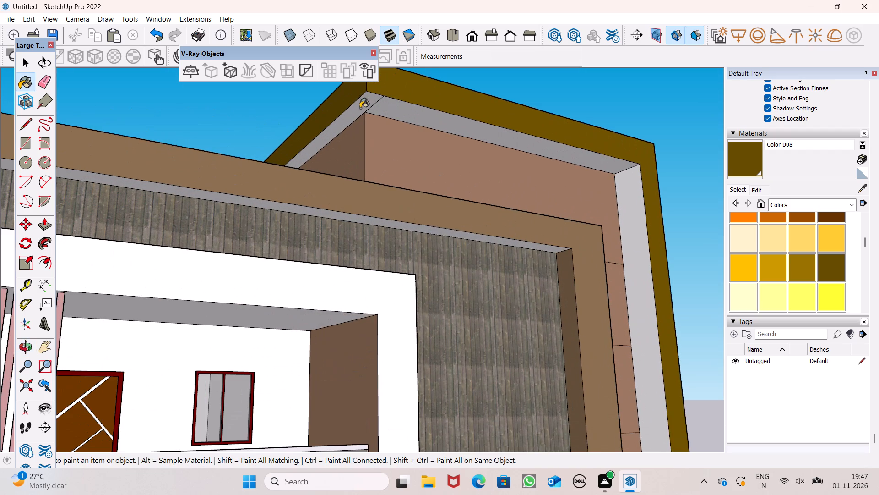
{"action": "left_click", "coordinate": [360, 108]}
{"action": "scroll", "coordinate": [442, 100], "scroll_direction": "down", "scroll_amount": 5}
{"action": "middle_click_drag", "start_coordinate": [520, 161], "coordinate": [573, 221]}
{"action": "left_click_drag", "start_coordinate": [554, 222], "coordinate": [554, 217]}
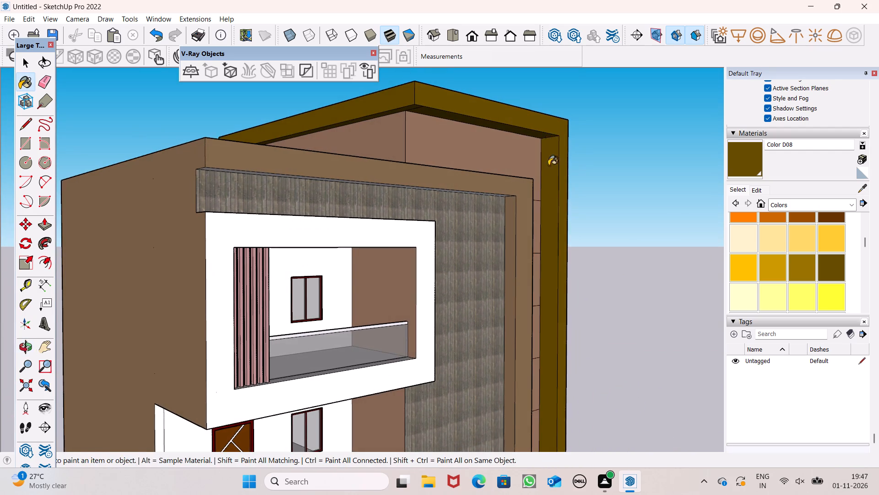
Paint the front and top faces of the uppermost balcony's projecting frame with Color D08.
{"action": "scroll", "coordinate": [543, 127], "scroll_direction": "down", "scroll_amount": 7}
{"action": "middle_click_drag", "start_coordinate": [557, 174], "coordinate": [379, 199]}
{"action": "scroll", "coordinate": [371, 239], "scroll_direction": "up", "scroll_amount": 2}
{"action": "scroll", "coordinate": [645, 51], "scroll_direction": "down", "scroll_amount": 6}
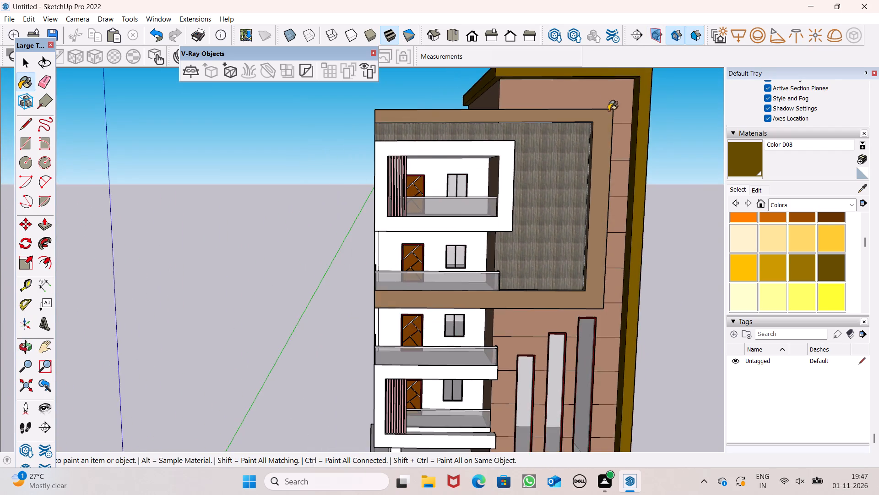
{"action": "scroll", "coordinate": [620, 175], "scroll_direction": "down", "scroll_amount": 4}
{"action": "middle_click_drag", "start_coordinate": [556, 272], "coordinate": [623, 321]}
{"action": "scroll", "coordinate": [477, 253], "scroll_direction": "up", "scroll_amount": 5}
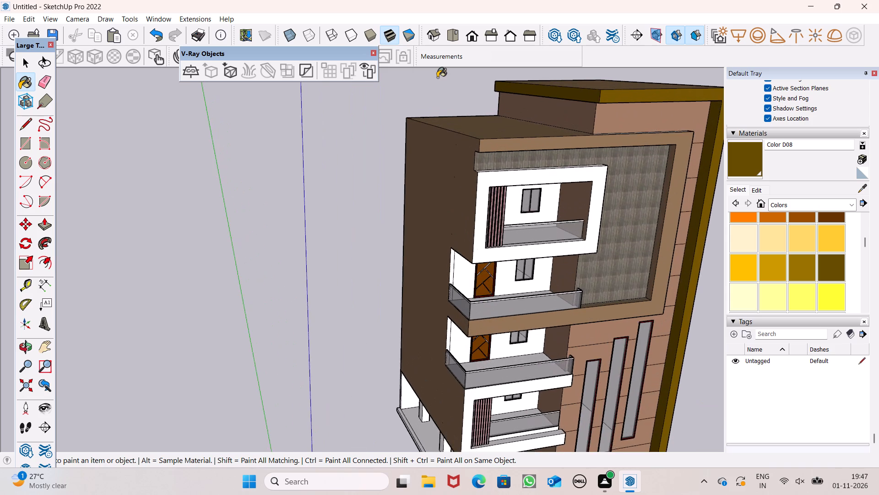
{"action": "scroll", "coordinate": [513, 206], "scroll_direction": "up", "scroll_amount": 6}
{"action": "left_click", "coordinate": [486, 179]}
{"action": "middle_click_drag", "start_coordinate": [482, 183], "coordinate": [505, 230]}
{"action": "scroll", "coordinate": [504, 230], "scroll_direction": "up", "scroll_amount": 5}
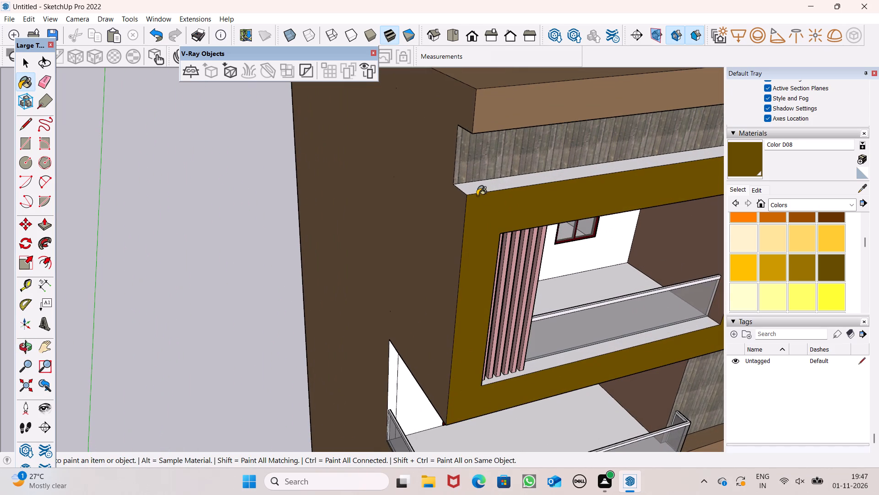
{"action": "left_click", "coordinate": [472, 182]}
{"action": "left_click", "coordinate": [486, 182]}
{"action": "scroll", "coordinate": [374, 148], "scroll_direction": "down", "scroll_amount": 4}
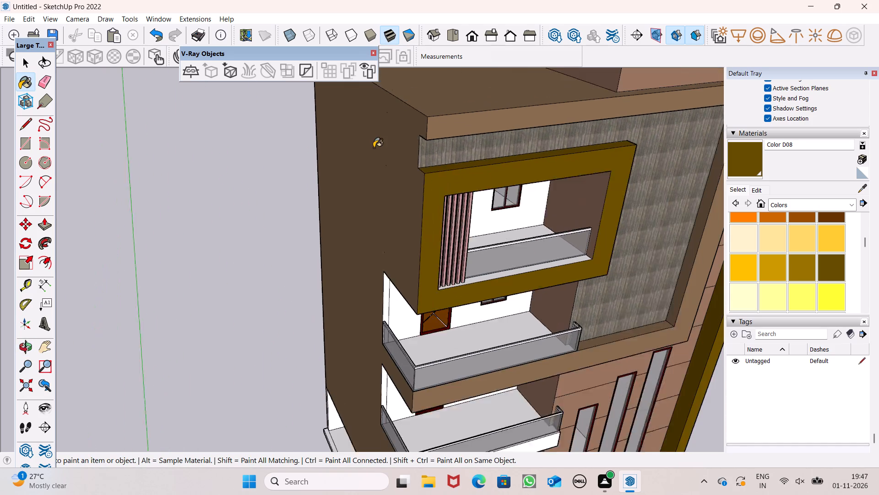
Paint the inner side face behind the slats and the sill of the uppermost balcony frame's opening with Color D08.
{"action": "scroll", "coordinate": [374, 148], "scroll_direction": "down", "scroll_amount": 2}
{"action": "middle_click_drag", "start_coordinate": [476, 170], "coordinate": [210, 225]}
{"action": "scroll", "coordinate": [202, 219], "scroll_direction": "up", "scroll_amount": 1}
{"action": "middle_click_drag", "start_coordinate": [339, 345], "coordinate": [261, 254]}
{"action": "scroll", "coordinate": [262, 254], "scroll_direction": "up", "scroll_amount": 4}
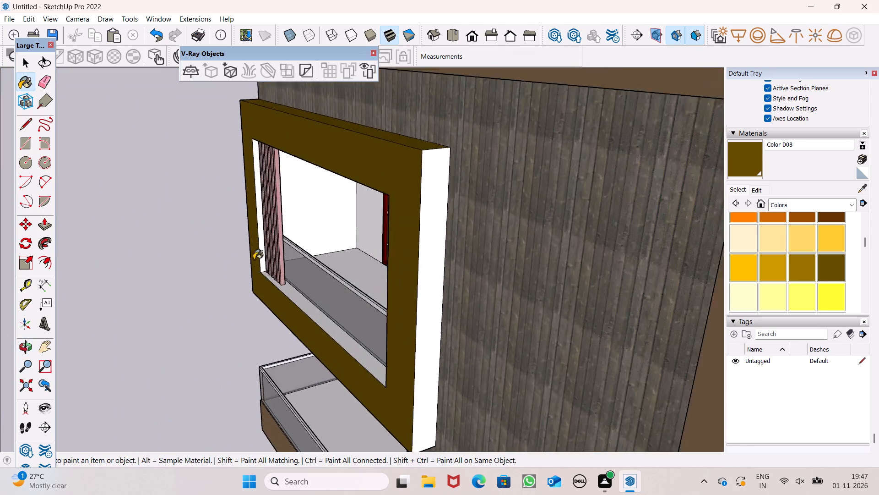
{"action": "scroll", "coordinate": [254, 259], "scroll_direction": "up", "scroll_amount": 8}
{"action": "left_click", "coordinate": [267, 272]}
{"action": "left_click", "coordinate": [350, 355]}
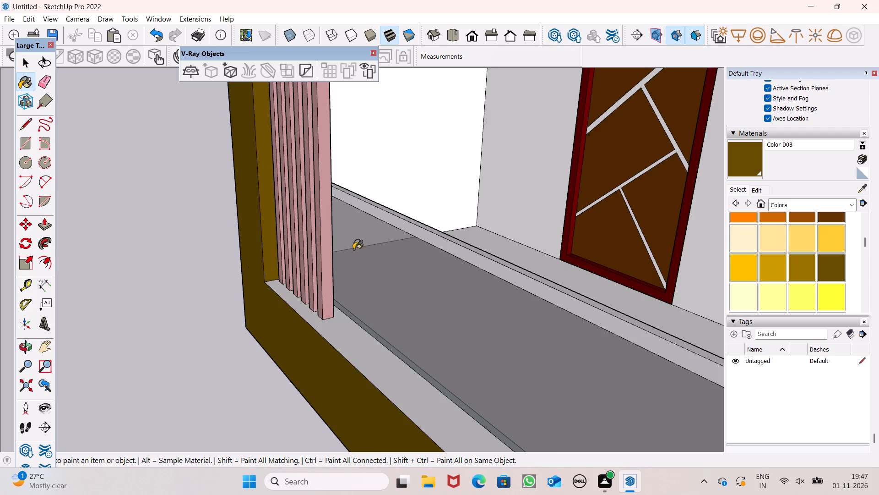
Paint the outer side face beside the textured wall and the underside of the uppermost balcony frame with Color D08.
{"action": "scroll", "coordinate": [360, 177], "scroll_direction": "down", "scroll_amount": 10}
{"action": "left_click", "coordinate": [515, 285]}
{"action": "scroll", "coordinate": [514, 282], "scroll_direction": "down", "scroll_amount": 8}
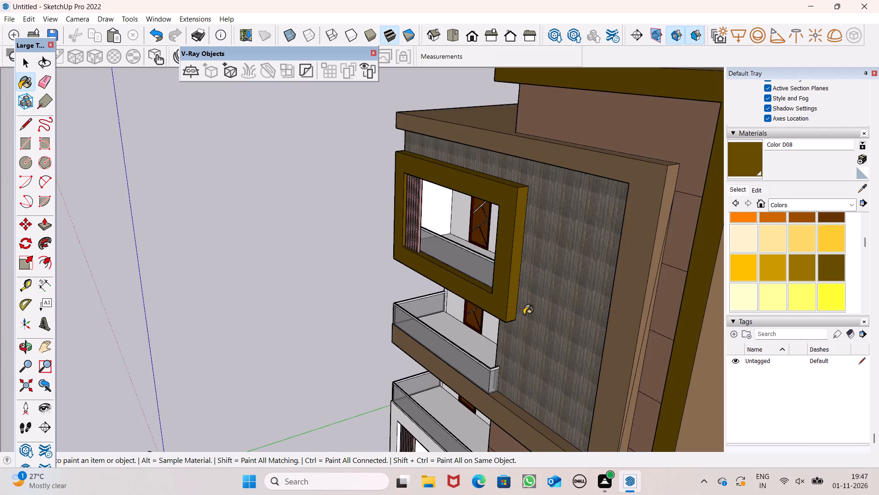
{"action": "middle_click_drag", "start_coordinate": [522, 303], "coordinate": [575, 41]}
{"action": "scroll", "coordinate": [515, 196], "scroll_direction": "up", "scroll_amount": 4}
{"action": "left_click", "coordinate": [479, 242]}
{"action": "scroll", "coordinate": [509, 158], "scroll_direction": "down", "scroll_amount": 2}
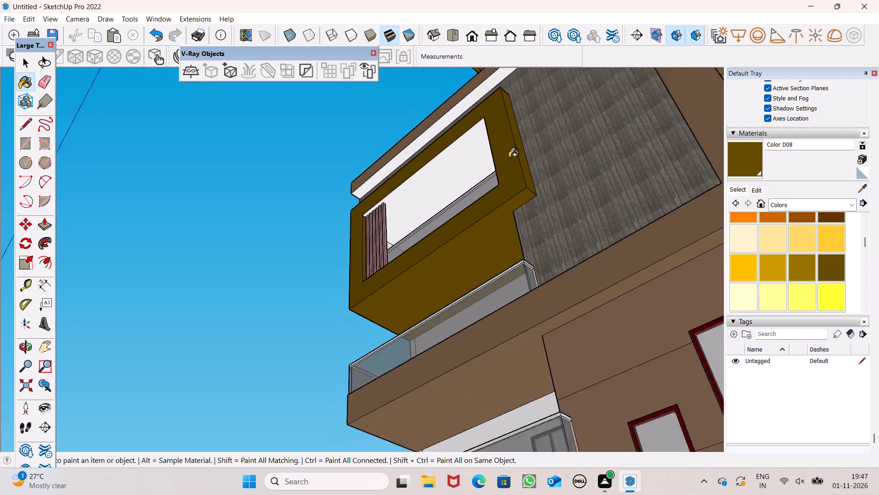
Examine the whole front facade to judge the accent colour on the border and balcony frames.
{"action": "scroll", "coordinate": [509, 158], "scroll_direction": "down", "scroll_amount": 4}
{"action": "middle_click_drag", "start_coordinate": [552, 187], "coordinate": [745, 283]}
{"action": "scroll", "coordinate": [744, 287], "scroll_direction": "up", "scroll_amount": 1}
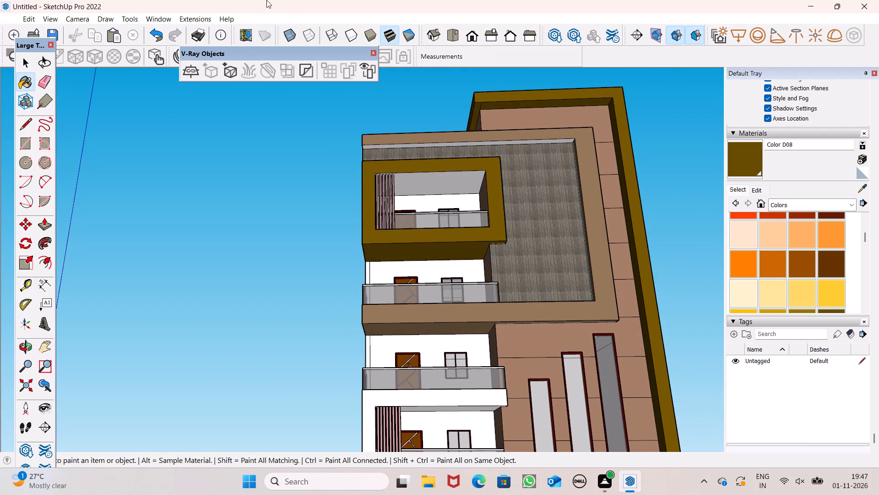
{"action": "scroll", "coordinate": [406, 80], "scroll_direction": "down", "scroll_amount": 5}
{"action": "middle_click_drag", "start_coordinate": [466, 148], "coordinate": [504, 207]}
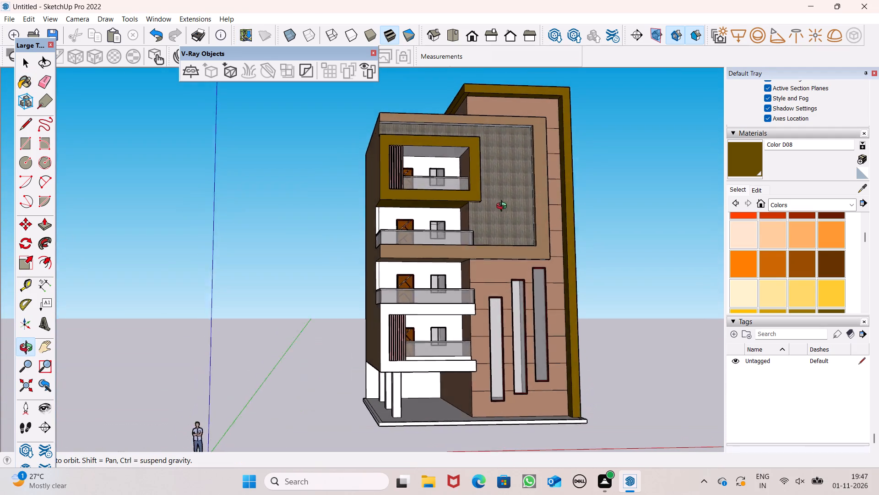
{"action": "middle_click_drag", "start_coordinate": [504, 207], "coordinate": [515, 208]}
{"action": "scroll", "coordinate": [519, 209], "scroll_direction": "up", "scroll_amount": 1}
{"action": "scroll", "coordinate": [423, 204], "scroll_direction": "down", "scroll_amount": 3}
{"action": "middle_click_drag", "start_coordinate": [416, 263], "coordinate": [420, 330]}
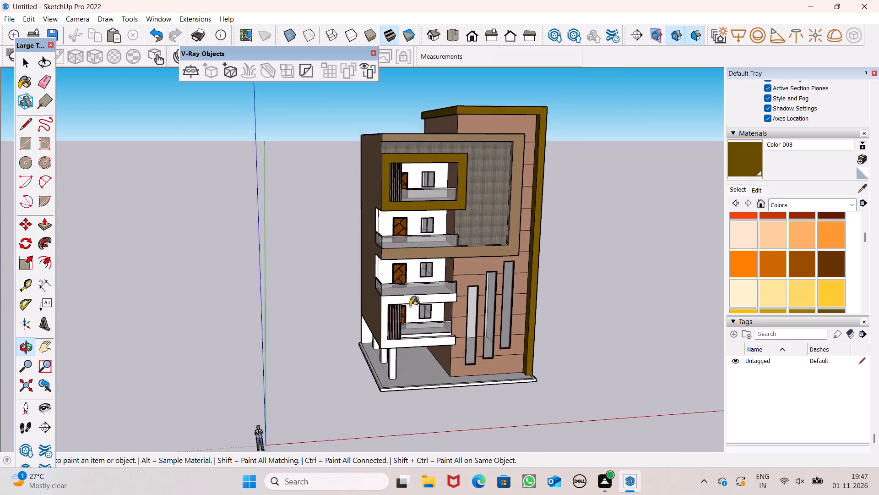
Paint the front face and the inner side face behind the slats of the lowest balcony's projecting frame with Color D08.
{"action": "scroll", "coordinate": [410, 306], "scroll_direction": "up", "scroll_amount": 7}
{"action": "scroll", "coordinate": [326, 338], "scroll_direction": "up", "scroll_amount": 1}
{"action": "middle_click_drag", "start_coordinate": [326, 340], "coordinate": [445, 316]}
{"action": "scroll", "coordinate": [398, 283], "scroll_direction": "up", "scroll_amount": 5}
{"action": "left_click", "coordinate": [426, 271]}
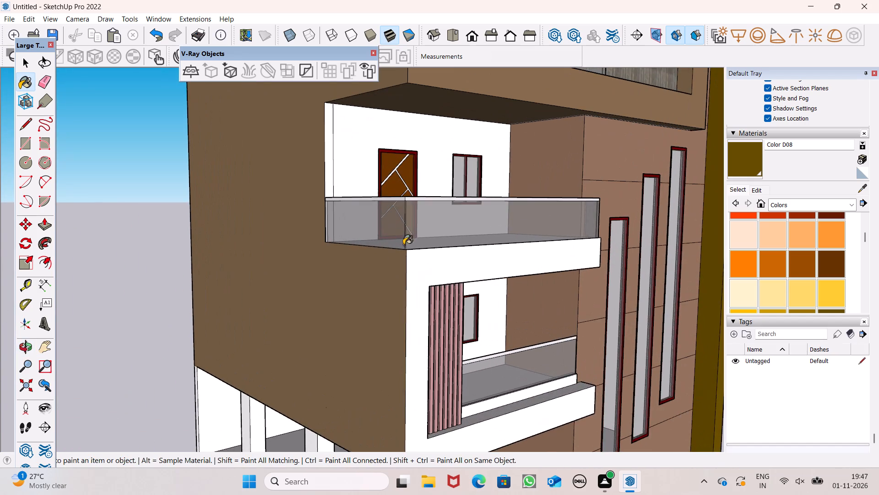
{"action": "scroll", "coordinate": [375, 199], "scroll_direction": "down", "scroll_amount": 3}
{"action": "middle_click_drag", "start_coordinate": [422, 327], "coordinate": [33, 260]}
{"action": "scroll", "coordinate": [148, 324], "scroll_direction": "up", "scroll_amount": 1}
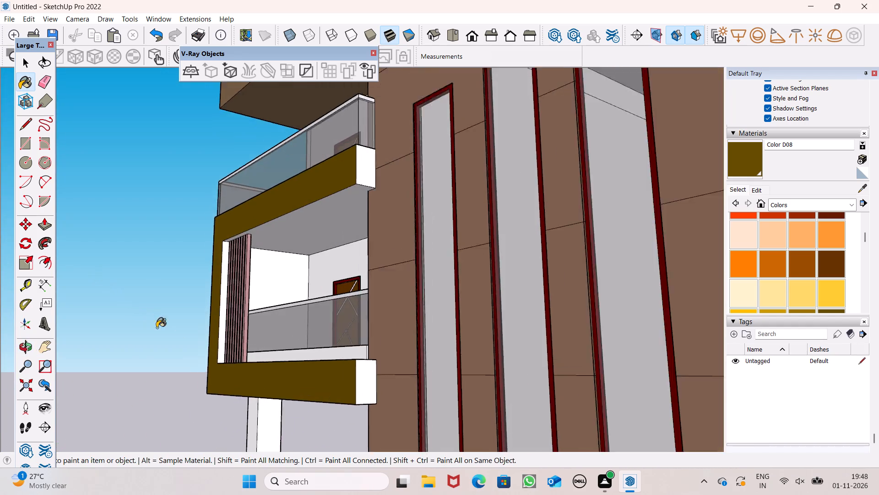
{"action": "scroll", "coordinate": [157, 328], "scroll_direction": "up", "scroll_amount": 4}
{"action": "left_click_drag", "start_coordinate": [223, 354], "coordinate": [224, 348]}
Paint the end faces of the lowest balcony frame's lower and upper bands beside the feature wall with Color D08.
{"action": "scroll", "coordinate": [263, 217], "scroll_direction": "down", "scroll_amount": 6}
{"action": "middle_click_drag", "start_coordinate": [328, 314], "coordinate": [331, 344]}
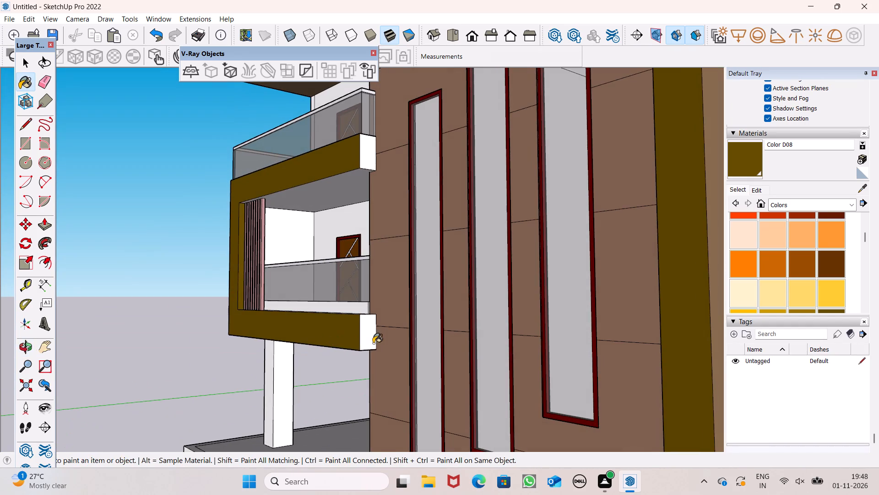
{"action": "left_click", "coordinate": [367, 339]}
{"action": "middle_click", "coordinate": [367, 333]}
{"action": "scroll", "coordinate": [369, 359], "scroll_direction": "up", "scroll_amount": 1}
{"action": "left_click", "coordinate": [377, 131]}
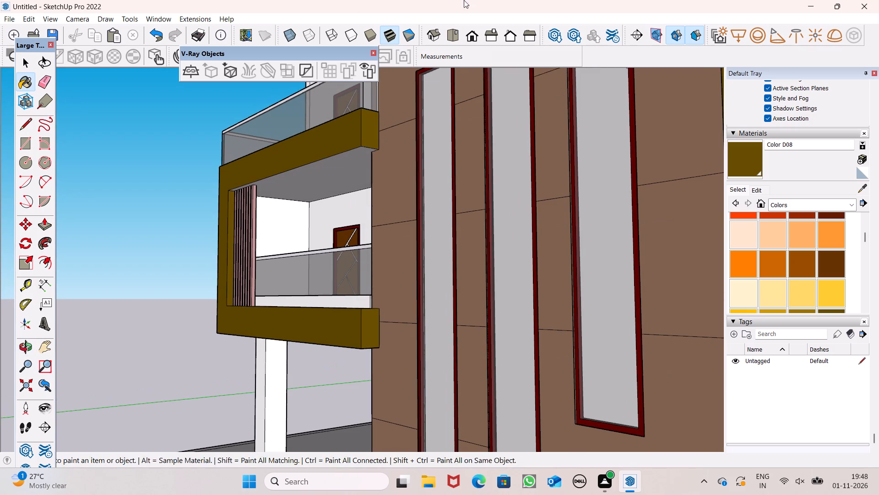
Paint the top face of the lowest balcony frame's sill with Color D08.
{"action": "scroll", "coordinate": [471, 0], "scroll_direction": "down", "scroll_amount": 2}
{"action": "scroll", "coordinate": [336, 278], "scroll_direction": "down", "scroll_amount": 2}
{"action": "middle_click_drag", "start_coordinate": [328, 297], "coordinate": [368, 409]}
{"action": "scroll", "coordinate": [376, 380], "scroll_direction": "up", "scroll_amount": 7}
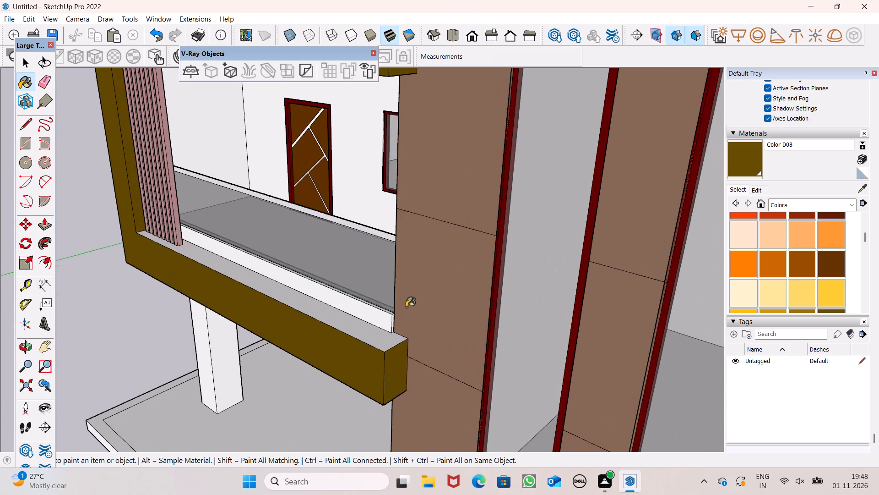
{"action": "left_click", "coordinate": [374, 345]}
Examine the facade from the front, the side and below to check the balcony frames and the surfaces still unpainted.
{"action": "scroll", "coordinate": [357, 316], "scroll_direction": "down", "scroll_amount": 3}
{"action": "middle_click_drag", "start_coordinate": [354, 341], "coordinate": [409, 431]}
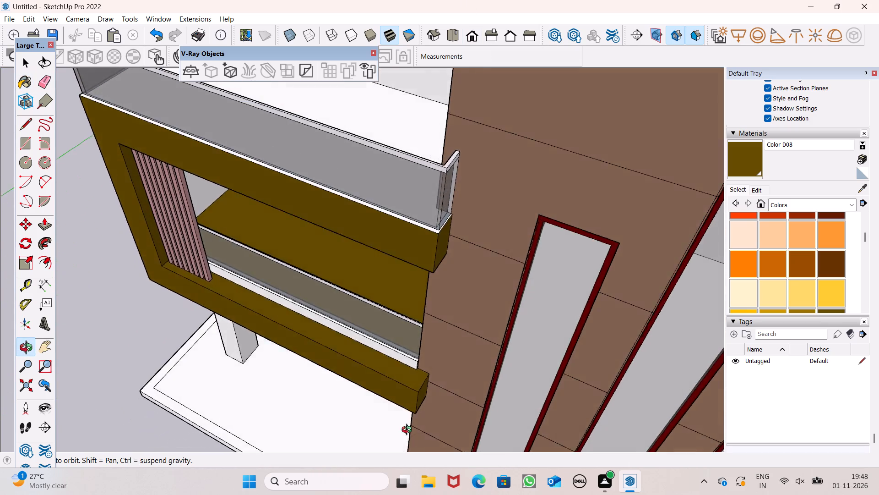
{"action": "middle_click_drag", "start_coordinate": [409, 431], "coordinate": [458, 293]}
{"action": "scroll", "coordinate": [458, 293], "scroll_direction": "up", "scroll_amount": 1}
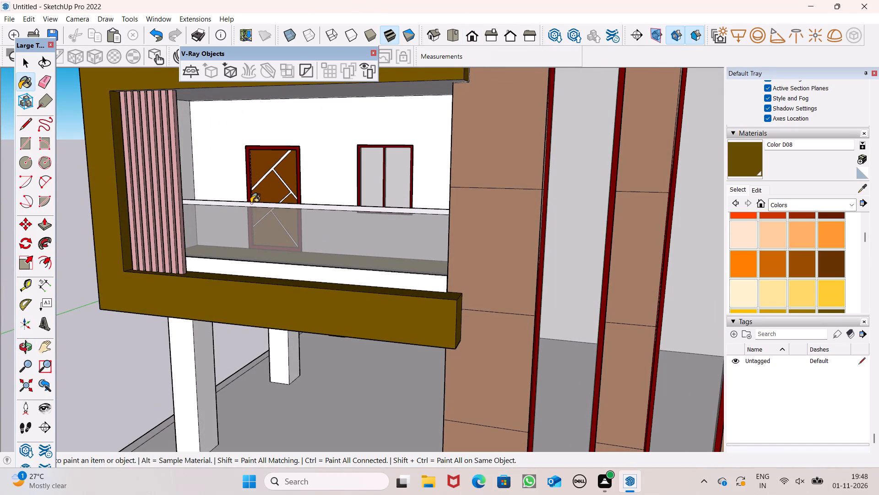
{"action": "scroll", "coordinate": [245, 153], "scroll_direction": "down", "scroll_amount": 6}
{"action": "middle_click_drag", "start_coordinate": [297, 244], "coordinate": [347, 242]}
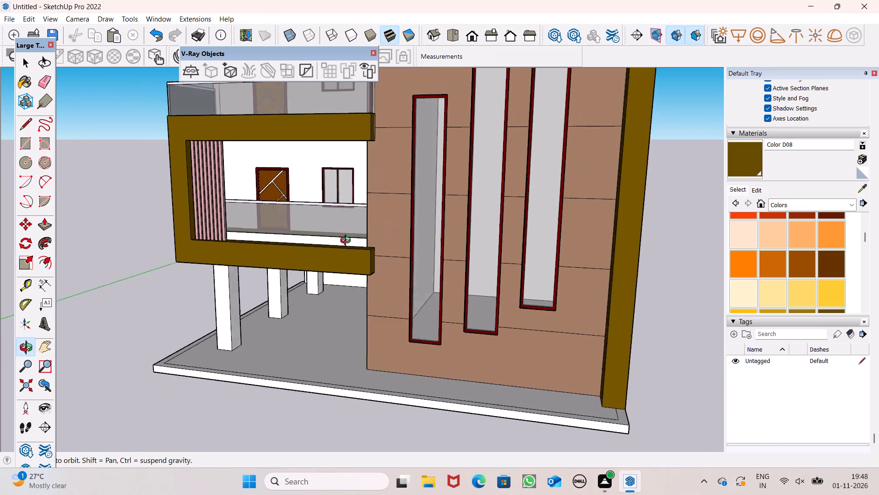
{"action": "middle_click_drag", "start_coordinate": [347, 242], "coordinate": [378, 244]}
{"action": "scroll", "coordinate": [373, 267], "scroll_direction": "down", "scroll_amount": 9}
{"action": "middle_click_drag", "start_coordinate": [364, 303], "coordinate": [376, 339]}
{"action": "scroll", "coordinate": [183, 203], "scroll_direction": "down", "scroll_amount": 3}
{"action": "middle_click_drag", "start_coordinate": [198, 258], "coordinate": [275, 231]}
{"action": "scroll", "coordinate": [273, 236], "scroll_direction": "up", "scroll_amount": 1}
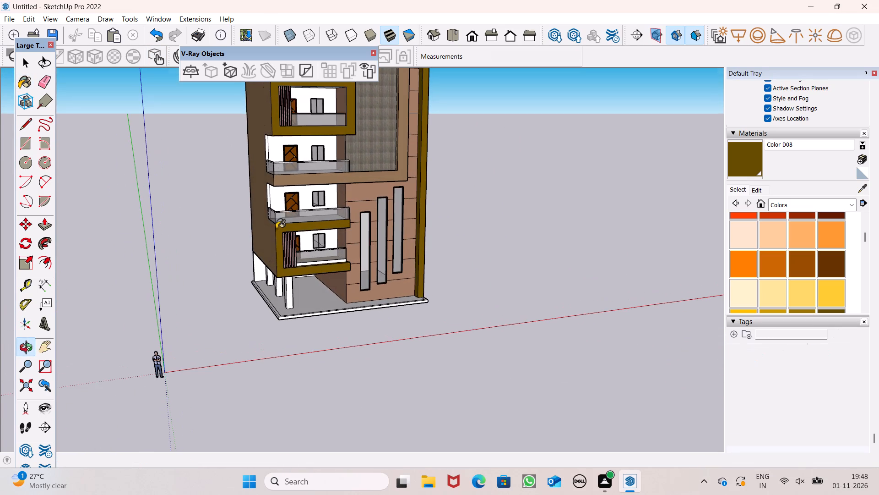
{"action": "scroll", "coordinate": [451, 217], "scroll_direction": "down", "scroll_amount": 2}
{"action": "middle_click", "coordinate": [451, 230]}
{"action": "scroll", "coordinate": [451, 230], "scroll_direction": "up", "scroll_amount": 1}
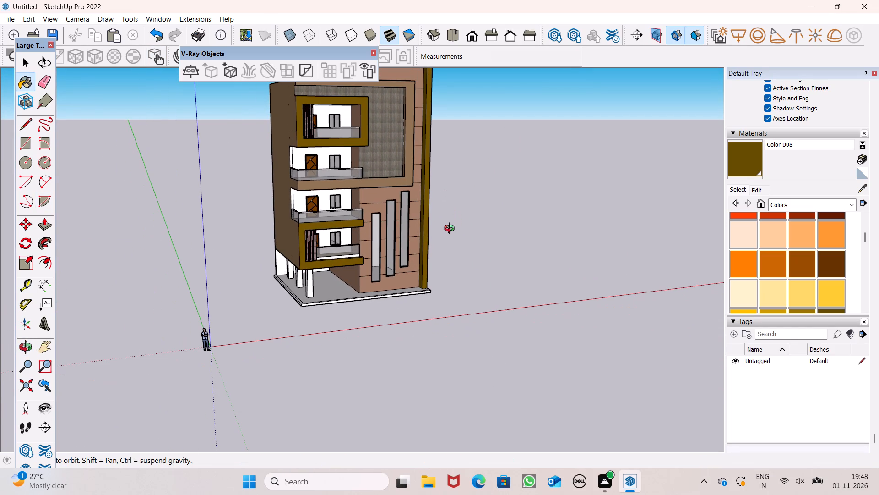
{"action": "scroll", "coordinate": [521, 155], "scroll_direction": "down", "scroll_amount": 3}
{"action": "middle_click_drag", "start_coordinate": [537, 192], "coordinate": [390, 55]}
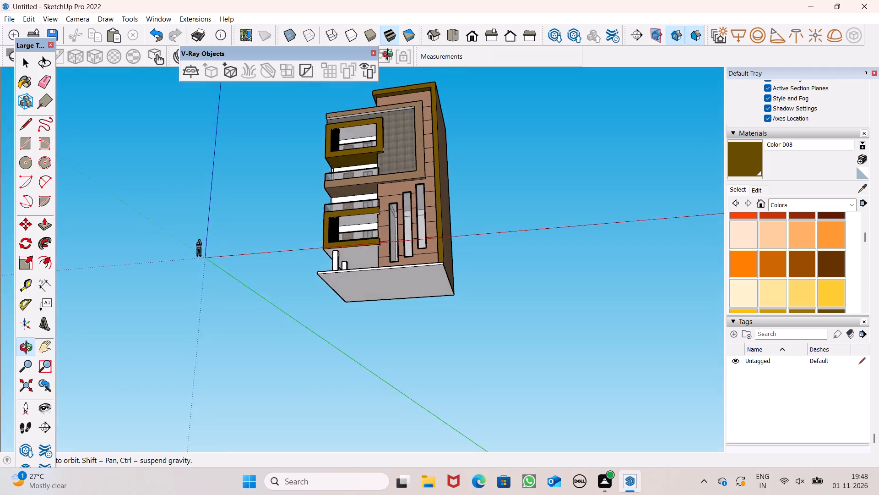
{"action": "middle_click_drag", "start_coordinate": [390, 55], "coordinate": [428, 77]}
{"action": "scroll", "coordinate": [543, 157], "scroll_direction": "up", "scroll_amount": 1}
{"action": "middle_click_drag", "start_coordinate": [543, 157], "coordinate": [539, 164]}
{"action": "scroll", "coordinate": [529, 143], "scroll_direction": "down", "scroll_amount": 2}
{"action": "middle_click_drag", "start_coordinate": [553, 176], "coordinate": [553, 177]}
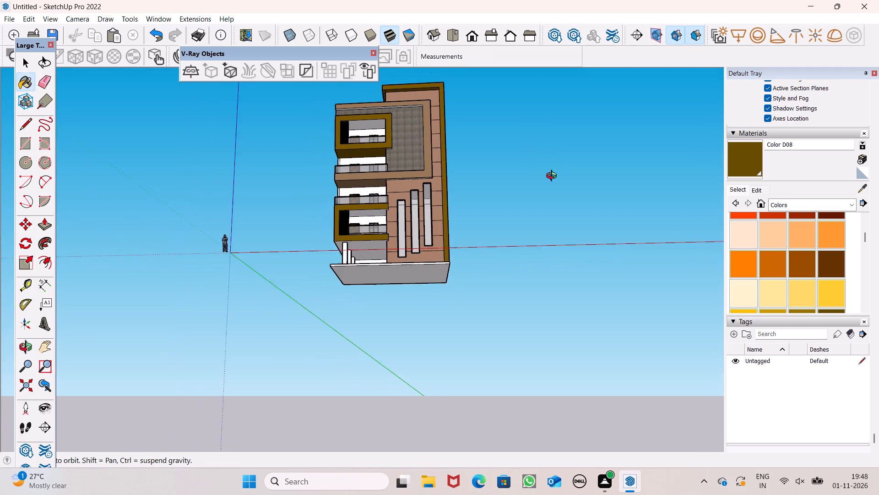
{"action": "middle_click_drag", "start_coordinate": [553, 177], "coordinate": [515, 174]}
{"action": "scroll", "coordinate": [515, 173], "scroll_direction": "up", "scroll_amount": 1}
{"action": "scroll", "coordinate": [436, 186], "scroll_direction": "down", "scroll_amount": 1}
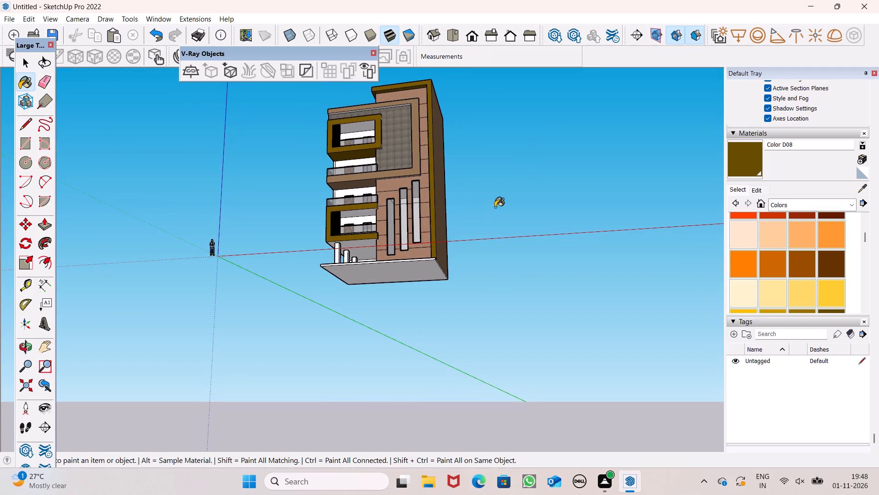
{"action": "middle_click_drag", "start_coordinate": [520, 207], "coordinate": [534, 246]}
{"action": "scroll", "coordinate": [505, 181], "scroll_direction": "down", "scroll_amount": 3}
{"action": "middle_click_drag", "start_coordinate": [502, 181], "coordinate": [499, 146]}
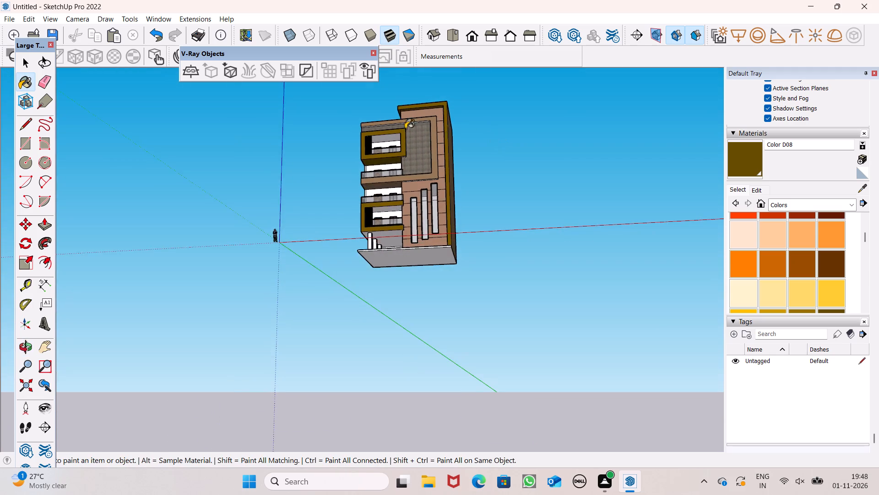
{"action": "scroll", "coordinate": [385, 125], "scroll_direction": "up", "scroll_amount": 8}
{"action": "scroll", "coordinate": [280, 214], "scroll_direction": "down", "scroll_amount": 4}
{"action": "middle_click_drag", "start_coordinate": [291, 265], "coordinate": [295, 226]}
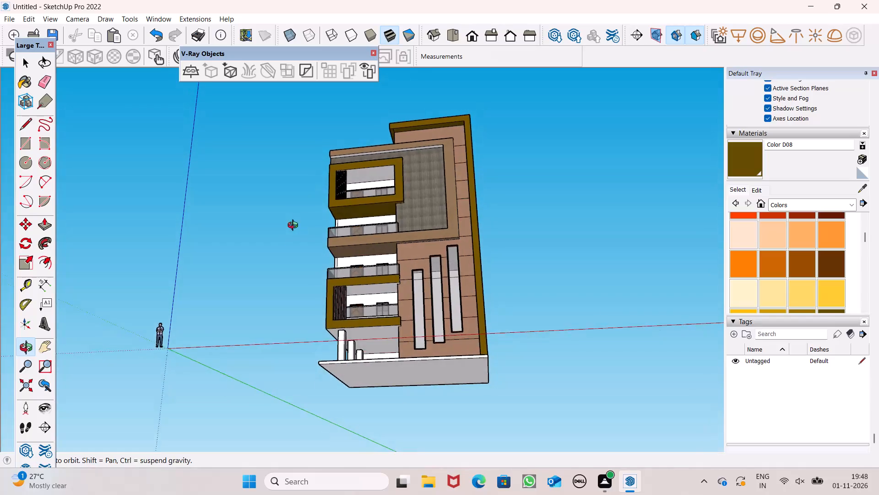
{"action": "middle_click_drag", "start_coordinate": [295, 226], "coordinate": [306, 219]}
{"action": "scroll", "coordinate": [306, 219], "scroll_direction": "up", "scroll_amount": 1}
{"action": "scroll", "coordinate": [375, 177], "scroll_direction": "up", "scroll_amount": 1}
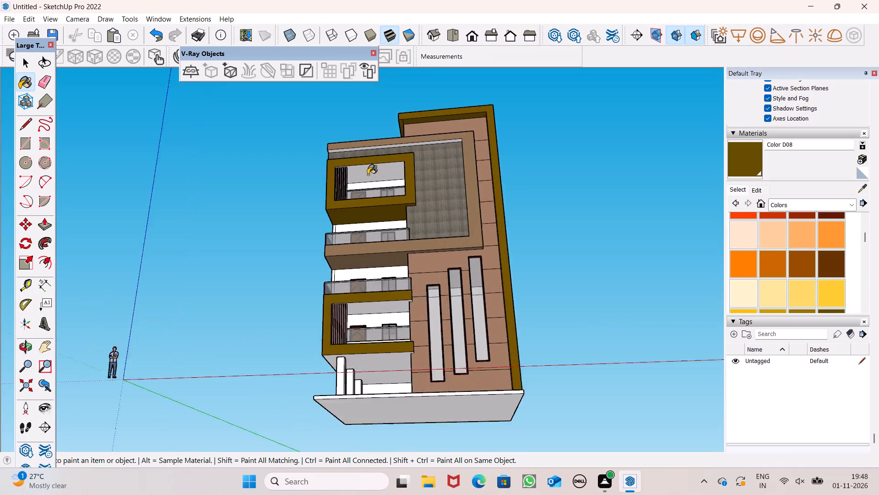
{"action": "scroll", "coordinate": [368, 175], "scroll_direction": "up", "scroll_amount": 4}
{"action": "scroll", "coordinate": [364, 172], "scroll_direction": "down", "scroll_amount": 2}
{"action": "middle_click_drag", "start_coordinate": [364, 203], "coordinate": [365, 219]}
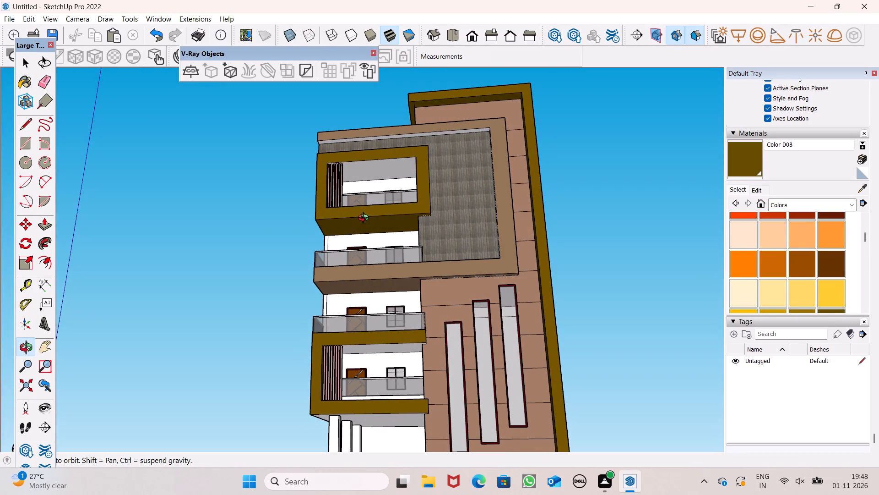
{"action": "middle_click_drag", "start_coordinate": [365, 219], "coordinate": [378, 189]}
{"action": "scroll", "coordinate": [409, 176], "scroll_direction": "up", "scroll_amount": 3}
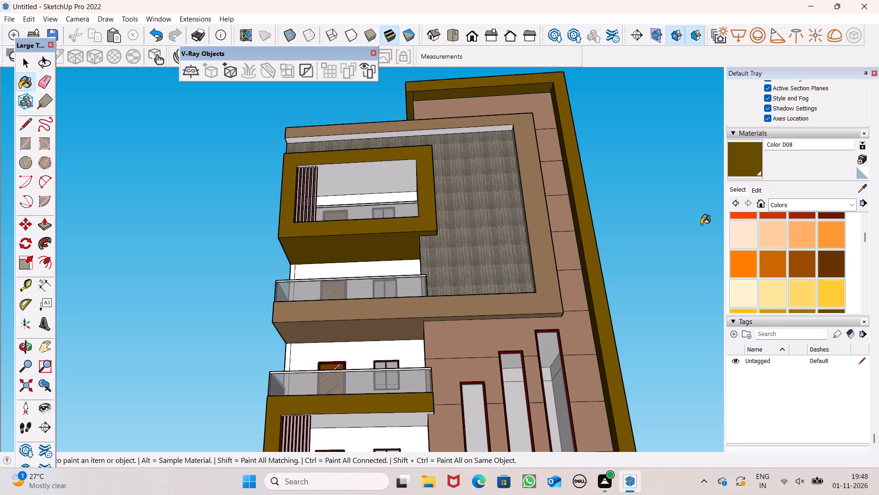
Paint the ceilings of the uppermost and lowest framed balconies with Color C01.
{"action": "left_click", "coordinate": [751, 225]}
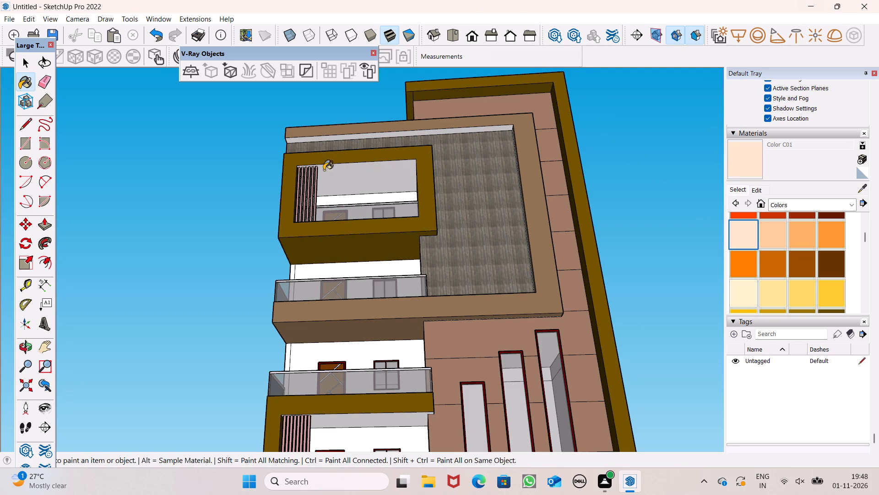
{"action": "scroll", "coordinate": [384, 214], "scroll_direction": "up", "scroll_amount": 4}
{"action": "left_click", "coordinate": [374, 171]}
{"action": "scroll", "coordinate": [374, 169], "scroll_direction": "down", "scroll_amount": 5}
{"action": "middle_click_drag", "start_coordinate": [404, 264], "coordinate": [410, 224]}
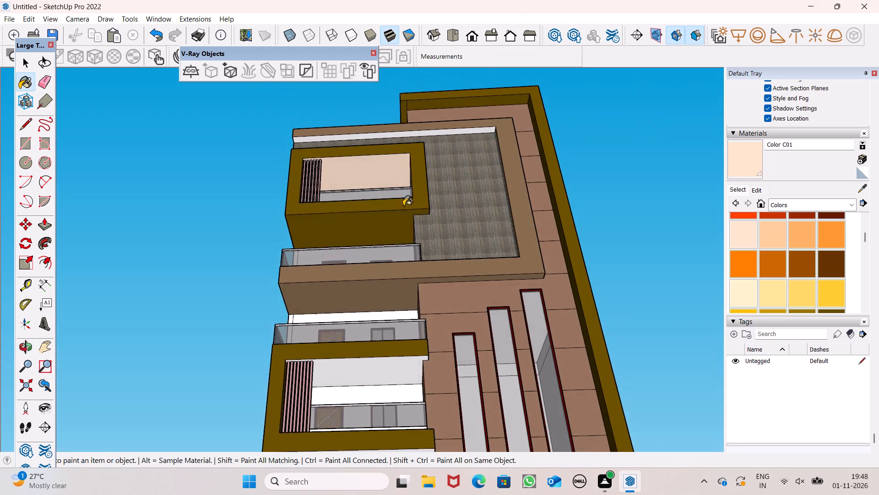
{"action": "scroll", "coordinate": [396, 182], "scroll_direction": "down", "scroll_amount": 5}
{"action": "middle_click_drag", "start_coordinate": [385, 309], "coordinate": [381, 357]}
{"action": "scroll", "coordinate": [383, 367], "scroll_direction": "up", "scroll_amount": 1}
{"action": "scroll", "coordinate": [380, 325], "scroll_direction": "up", "scroll_amount": 5}
{"action": "left_click", "coordinate": [383, 306]}
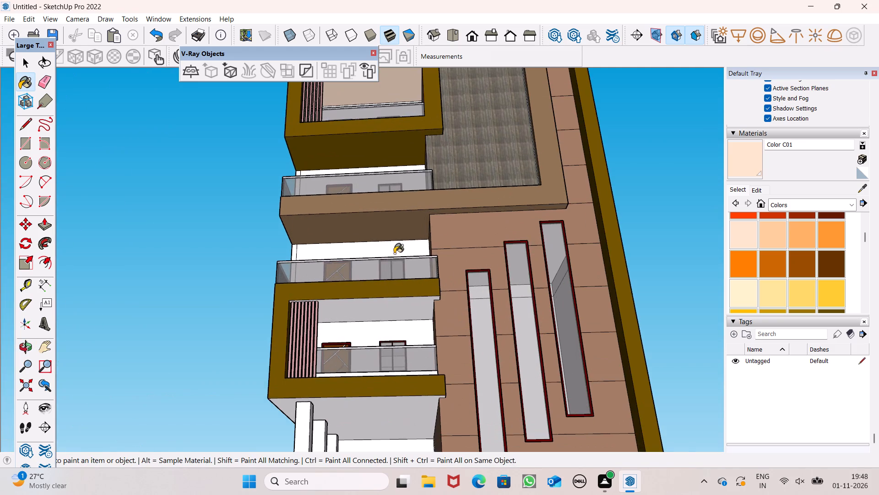
Paint the back walls around the door and window of the three upper balconies with Color C01.
{"action": "scroll", "coordinate": [443, 223], "scroll_direction": "up", "scroll_amount": 1}
{"action": "middle_click_drag", "start_coordinate": [443, 223], "coordinate": [454, 406]}
{"action": "scroll", "coordinate": [407, 354], "scroll_direction": "up", "scroll_amount": 4}
{"action": "left_click", "coordinate": [417, 259]}
{"action": "scroll", "coordinate": [406, 293], "scroll_direction": "down", "scroll_amount": 5}
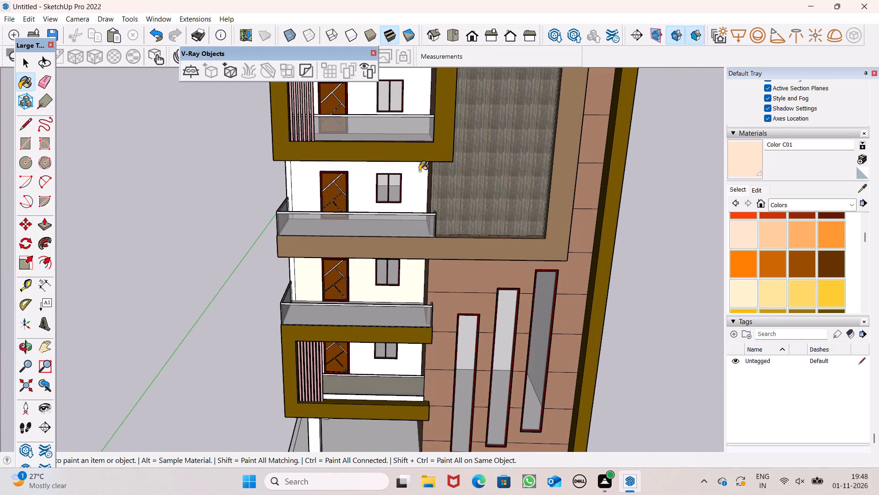
{"action": "left_click", "coordinate": [419, 170]}
{"action": "scroll", "coordinate": [413, 171], "scroll_direction": "down", "scroll_amount": 5}
{"action": "left_click", "coordinate": [412, 117]}
Paint the lowest balcony's back wall and its white inner side wall with Color C01.
{"action": "scroll", "coordinate": [417, 119], "scroll_direction": "down", "scroll_amount": 7}
{"action": "middle_click_drag", "start_coordinate": [421, 217], "coordinate": [429, 142]}
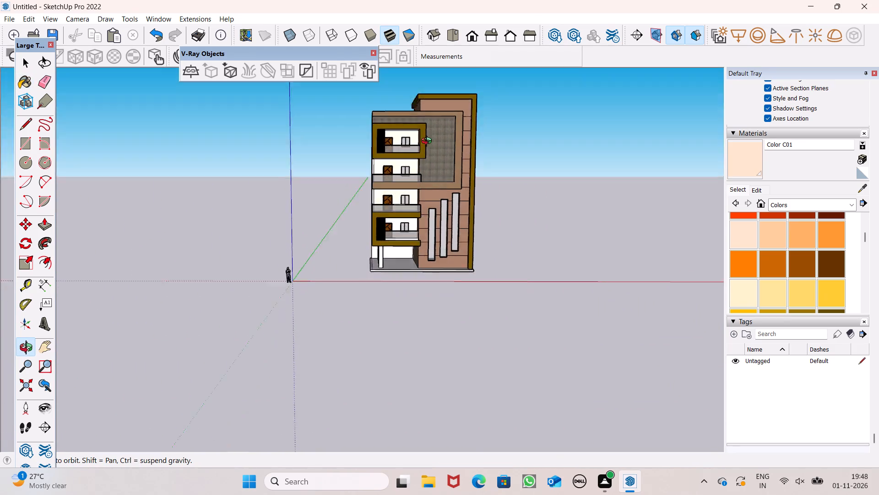
{"action": "middle_click_drag", "start_coordinate": [429, 142], "coordinate": [407, 215]}
{"action": "scroll", "coordinate": [407, 215], "scroll_direction": "up", "scroll_amount": 14}
{"action": "middle_click", "coordinate": [396, 240]}
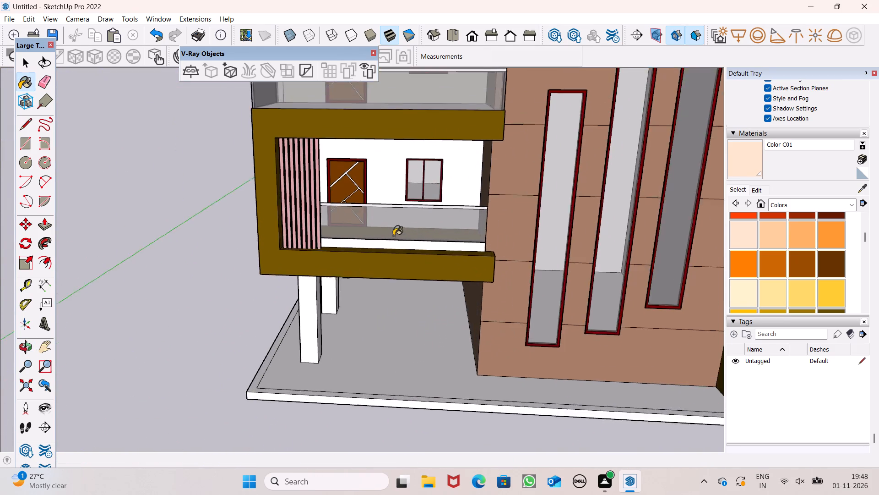
{"action": "scroll", "coordinate": [393, 236], "scroll_direction": "up", "scroll_amount": 3}
{"action": "left_click", "coordinate": [380, 165]}
{"action": "scroll", "coordinate": [401, 170], "scroll_direction": "down", "scroll_amount": 6}
{"action": "middle_click_drag", "start_coordinate": [366, 226], "coordinate": [296, 145]}
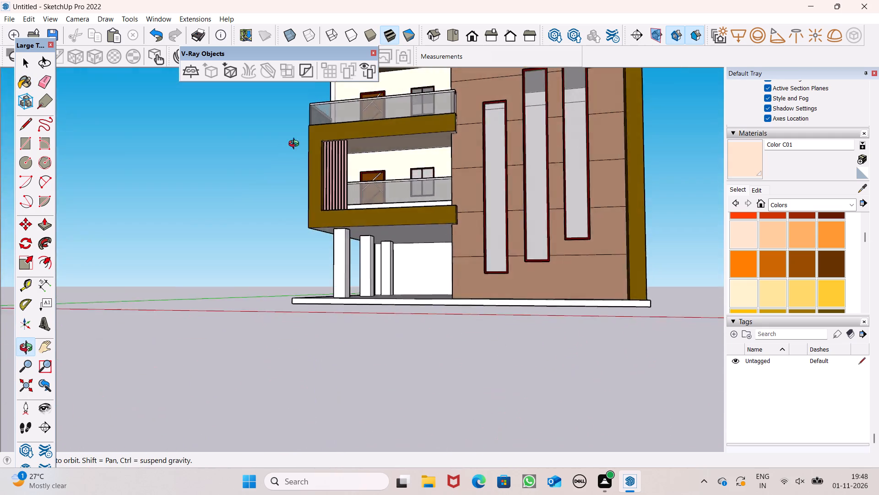
{"action": "middle_click_drag", "start_coordinate": [296, 145], "coordinate": [267, 228]}
{"action": "scroll", "coordinate": [376, 206], "scroll_direction": "down", "scroll_amount": 3}
{"action": "middle_click_drag", "start_coordinate": [391, 213], "coordinate": [253, 196]}
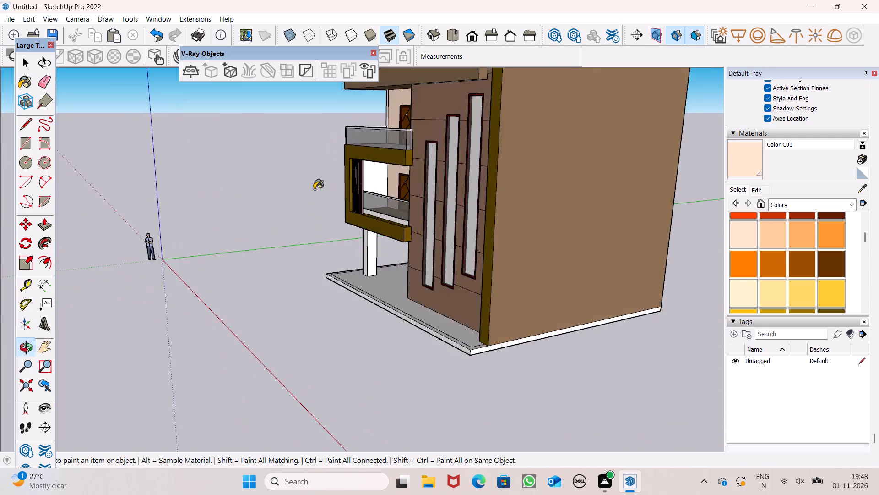
{"action": "scroll", "coordinate": [317, 186], "scroll_direction": "up", "scroll_amount": 8}
{"action": "left_click", "coordinate": [388, 182]}
Paint the narrow white side wall face at the open end of the second balcony from the bottom with Color D08.
{"action": "middle_click_drag", "start_coordinate": [414, 232], "coordinate": [650, 231]}
{"action": "scroll", "coordinate": [649, 236], "scroll_direction": "up", "scroll_amount": 1}
{"action": "scroll", "coordinate": [534, 178], "scroll_direction": "down", "scroll_amount": 5}
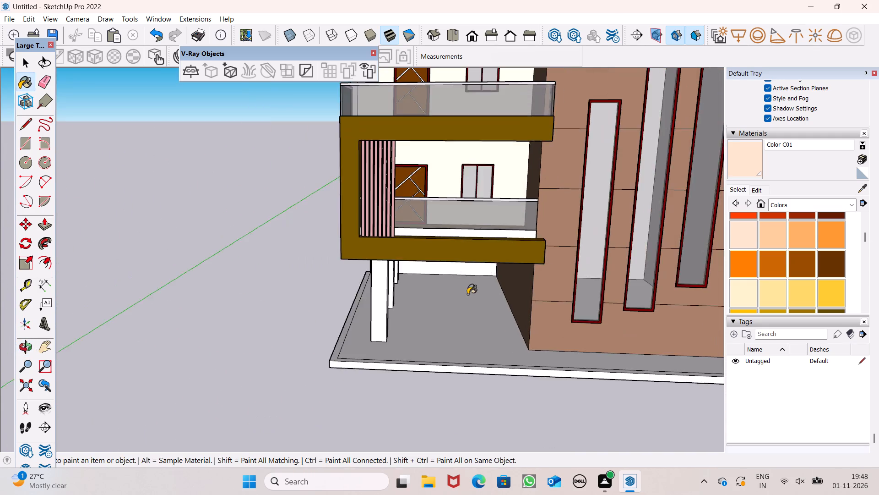
{"action": "middle_click_drag", "start_coordinate": [468, 294], "coordinate": [388, 372]}
{"action": "scroll", "coordinate": [411, 338], "scroll_direction": "down", "scroll_amount": 4}
{"action": "middle_click_drag", "start_coordinate": [408, 338], "coordinate": [543, 287]}
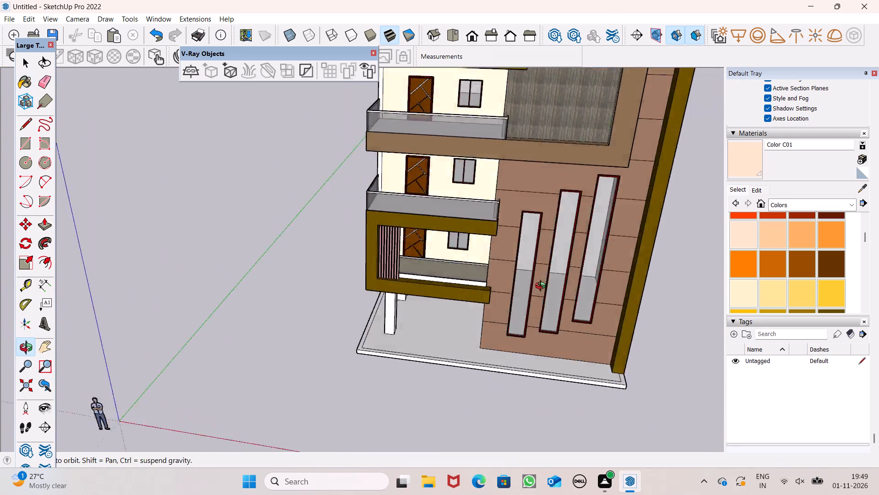
{"action": "middle_click_drag", "start_coordinate": [543, 287], "coordinate": [624, 252]}
{"action": "scroll", "coordinate": [624, 252], "scroll_direction": "up", "scroll_amount": 1}
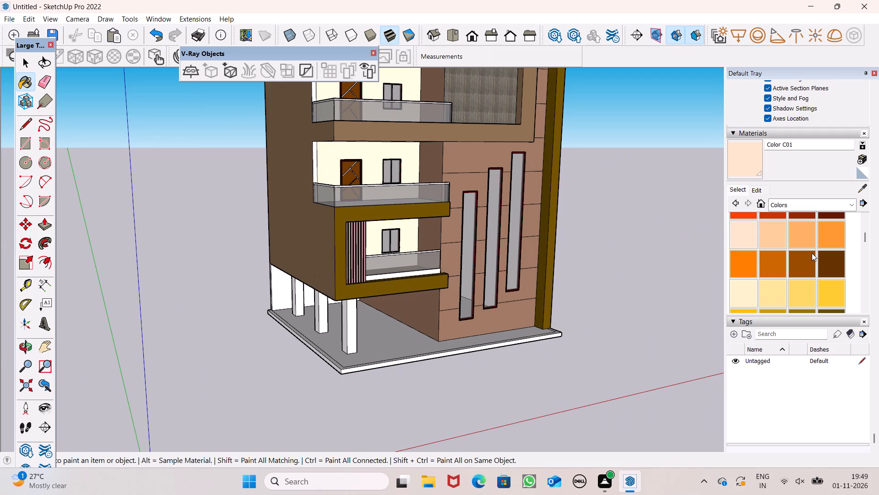
{"action": "scroll", "coordinate": [812, 253], "scroll_direction": "down", "scroll_amount": 1}
{"action": "left_click", "coordinate": [832, 275]}
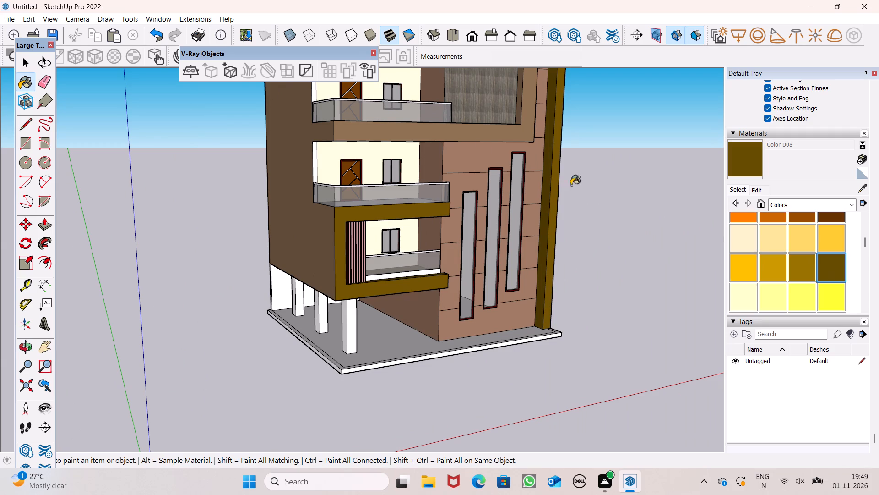
{"action": "scroll", "coordinate": [237, 81], "scroll_direction": "up", "scroll_amount": 2}
{"action": "scroll", "coordinate": [279, 147], "scroll_direction": "up", "scroll_amount": 6}
{"action": "scroll", "coordinate": [326, 181], "scroll_direction": "up", "scroll_amount": 5}
{"action": "left_click", "coordinate": [326, 180]}
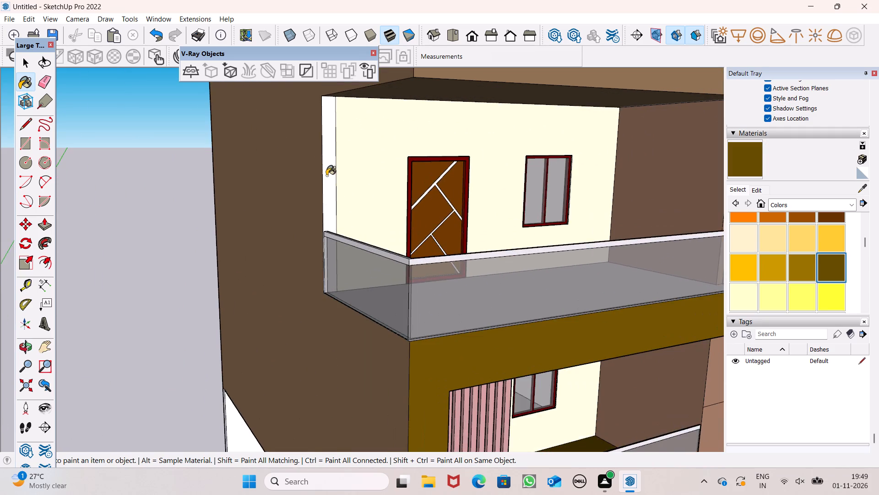
Paint the matching narrow white side wall face of the balcony below the uppermost frame with Color D08.
{"action": "scroll", "coordinate": [328, 170], "scroll_direction": "down", "scroll_amount": 4}
{"action": "middle_click_drag", "start_coordinate": [335, 208], "coordinate": [289, 302]}
{"action": "scroll", "coordinate": [315, 300], "scroll_direction": "down", "scroll_amount": 5}
{"action": "scroll", "coordinate": [332, 151], "scroll_direction": "up", "scroll_amount": 5}
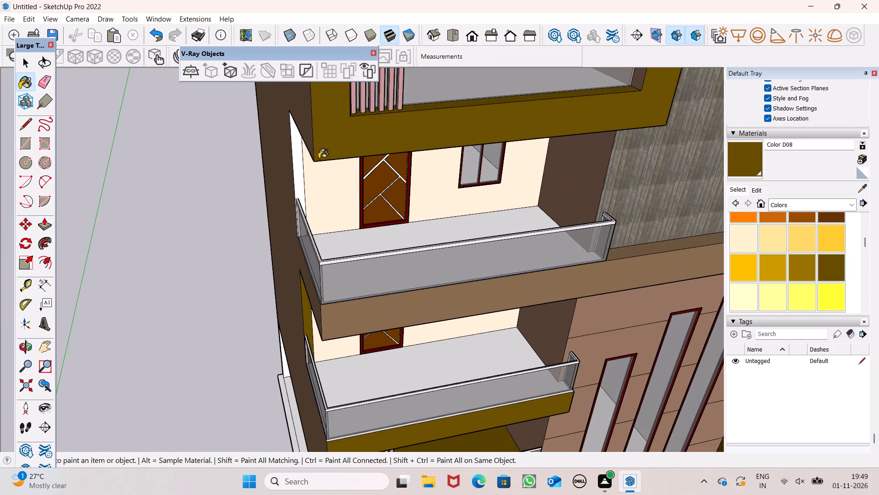
{"action": "left_click", "coordinate": [297, 172]}
{"action": "scroll", "coordinate": [310, 225], "scroll_direction": "down", "scroll_amount": 4}
{"action": "middle_click_drag", "start_coordinate": [328, 319], "coordinate": [306, 379]}
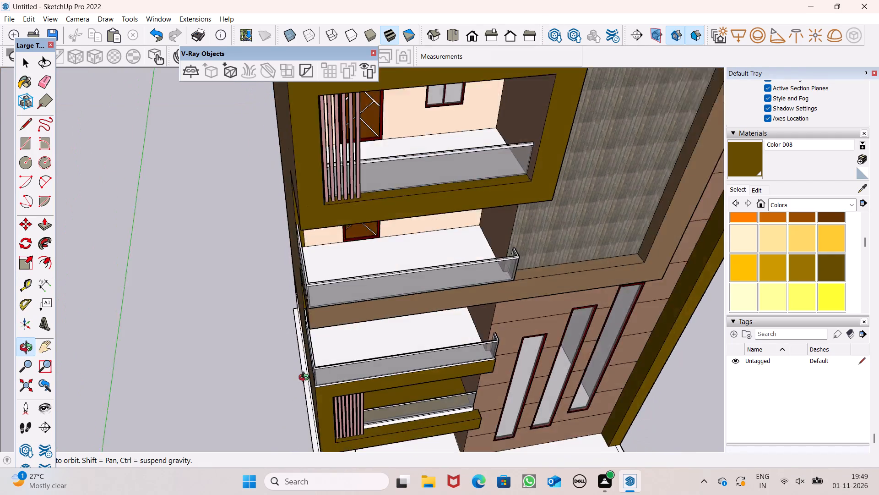
{"action": "middle_click_drag", "start_coordinate": [306, 379], "coordinate": [322, 357]}
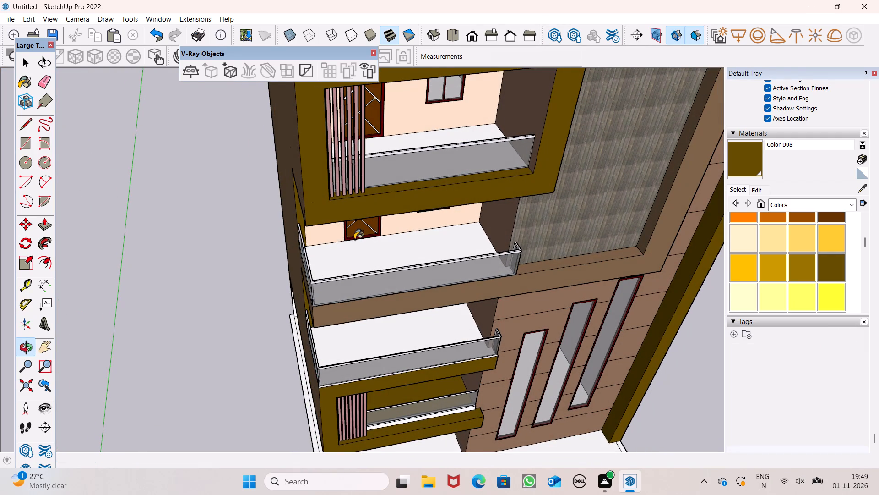
{"action": "scroll", "coordinate": [369, 217], "scroll_direction": "down", "scroll_amount": 3}
{"action": "middle_click_drag", "start_coordinate": [428, 269], "coordinate": [466, 274]}
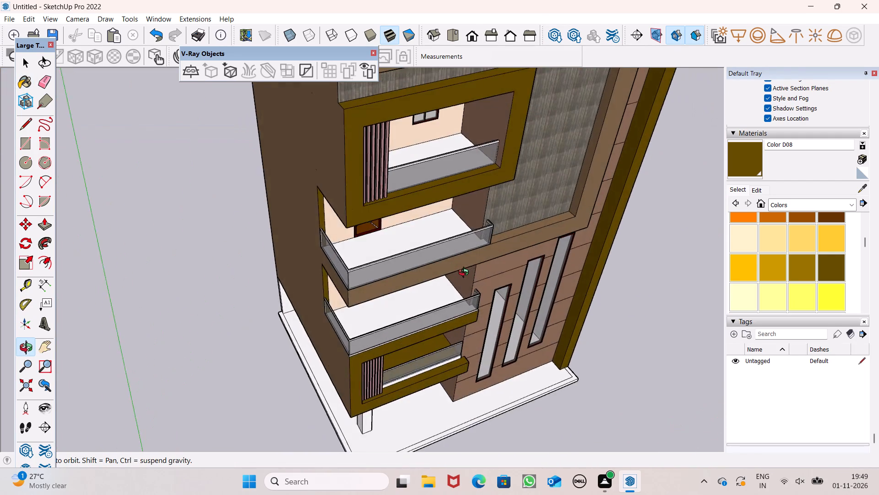
Examine the balconies and front facade from several angles for surfaces still without a material.
{"action": "middle_click_drag", "start_coordinate": [466, 274], "coordinate": [455, 274]}
{"action": "scroll", "coordinate": [419, 227], "scroll_direction": "down", "scroll_amount": 3}
{"action": "middle_click_drag", "start_coordinate": [493, 363], "coordinate": [476, 266]}
{"action": "scroll", "coordinate": [477, 266], "scroll_direction": "up", "scroll_amount": 1}
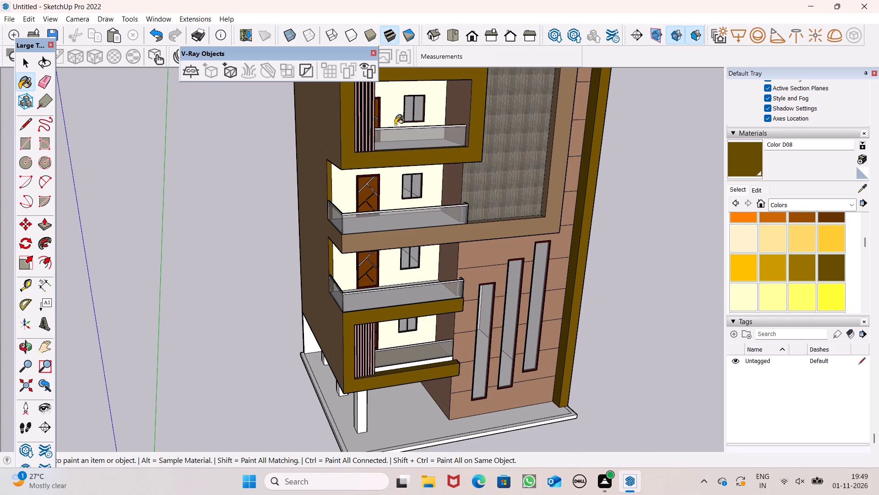
{"action": "scroll", "coordinate": [405, 132], "scroll_direction": "down", "scroll_amount": 4}
{"action": "middle_click_drag", "start_coordinate": [401, 178], "coordinate": [511, 283]}
{"action": "scroll", "coordinate": [515, 281], "scroll_direction": "down", "scroll_amount": 1}
{"action": "middle_click_drag", "start_coordinate": [549, 340], "coordinate": [448, 379]}
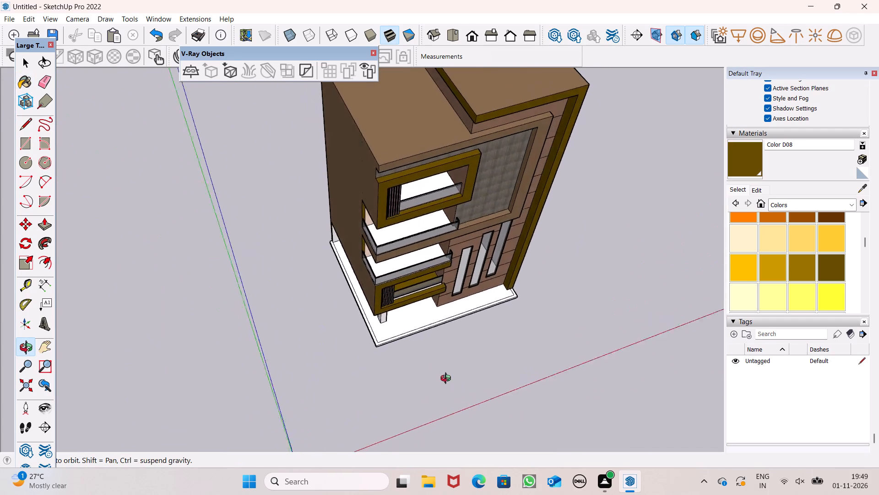
{"action": "middle_click_drag", "start_coordinate": [448, 379], "coordinate": [527, 333]}
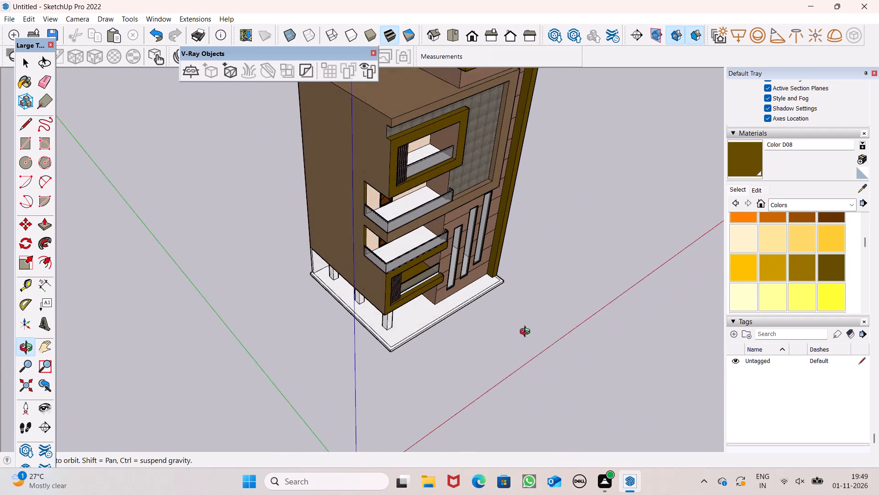
{"action": "middle_click_drag", "start_coordinate": [527, 333], "coordinate": [534, 323]}
{"action": "scroll", "coordinate": [533, 311], "scroll_direction": "up", "scroll_amount": 1}
{"action": "scroll", "coordinate": [204, 378], "scroll_direction": "up", "scroll_amount": 5}
{"action": "scroll", "coordinate": [381, 290], "scroll_direction": "down", "scroll_amount": 2}
{"action": "middle_click_drag", "start_coordinate": [418, 319], "coordinate": [301, 357]}
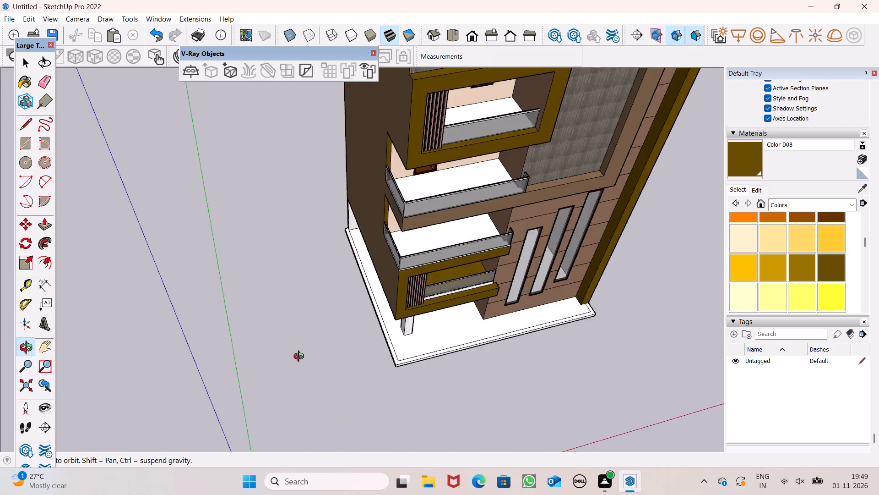
{"action": "middle_click_drag", "start_coordinate": [301, 357], "coordinate": [311, 308]}
{"action": "scroll", "coordinate": [385, 236], "scroll_direction": "up", "scroll_amount": 1}
{"action": "scroll", "coordinate": [426, 178], "scroll_direction": "up", "scroll_amount": 1}
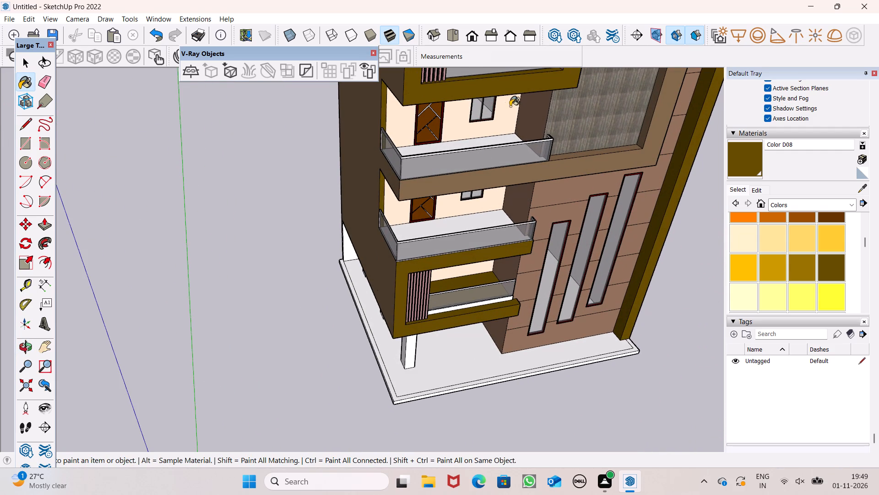
{"action": "scroll", "coordinate": [418, 132], "scroll_direction": "down", "scroll_amount": 1}
{"action": "middle_click_drag", "start_coordinate": [410, 215], "coordinate": [526, 245]}
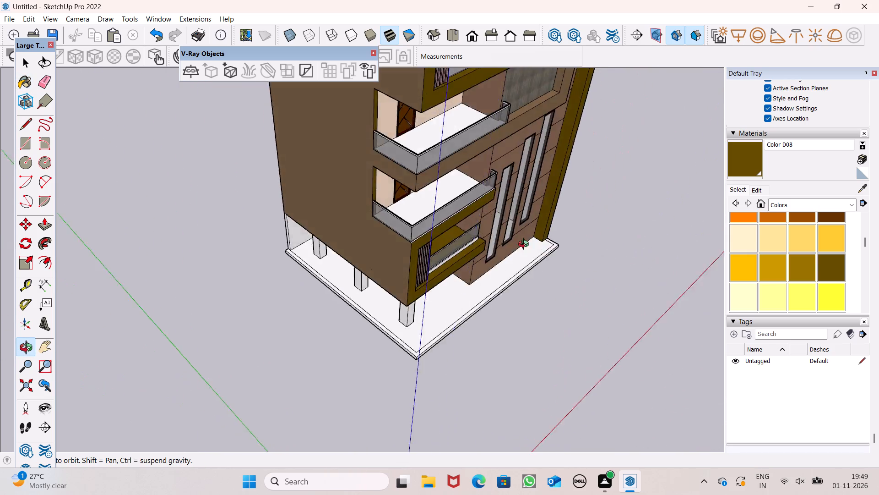
{"action": "middle_click_drag", "start_coordinate": [526, 245], "coordinate": [424, 237]}
{"action": "scroll", "coordinate": [435, 188], "scroll_direction": "up", "scroll_amount": 2}
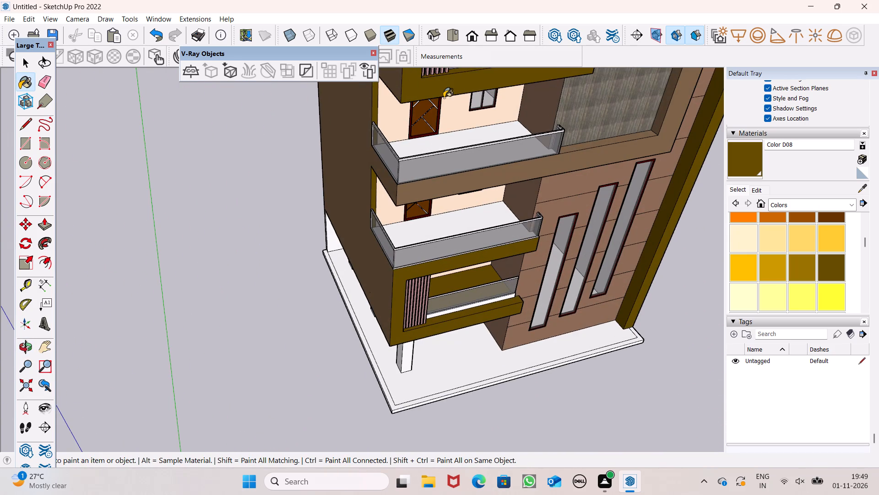
{"action": "scroll", "coordinate": [428, 99], "scroll_direction": "down", "scroll_amount": 2}
{"action": "middle_click_drag", "start_coordinate": [471, 175], "coordinate": [452, 241]}
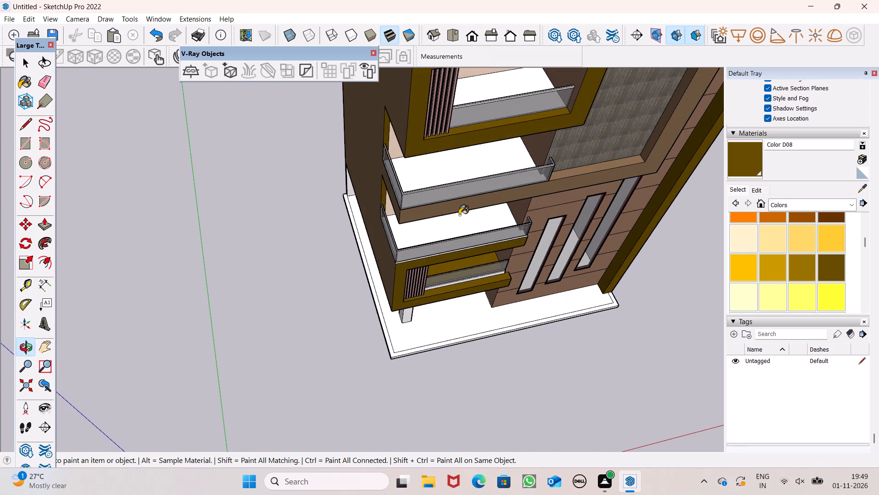
{"action": "scroll", "coordinate": [471, 216], "scroll_direction": "down", "scroll_amount": 2}
{"action": "middle_click_drag", "start_coordinate": [480, 228], "coordinate": [466, 189]}
{"action": "scroll", "coordinate": [473, 220], "scroll_direction": "up", "scroll_amount": 1}
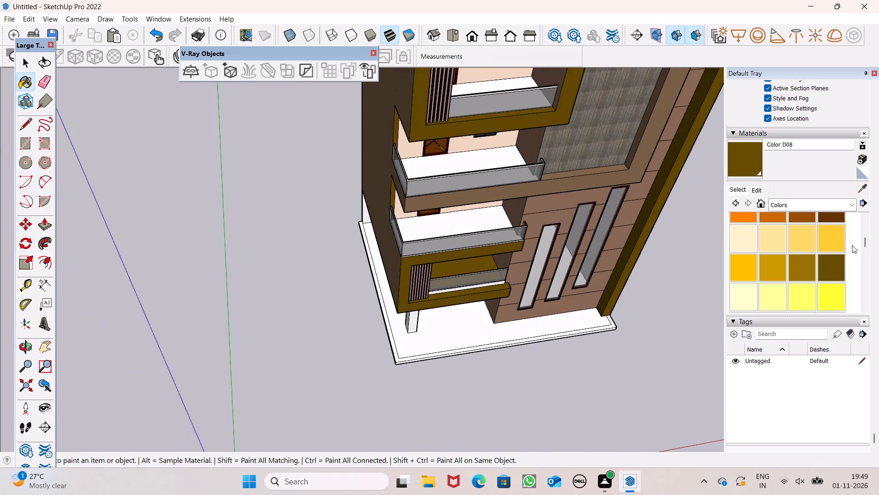
Paint the floors of the second and third balconies from the bottom with Stone Vein Gray from the Stone collection.
{"action": "left_click", "coordinate": [826, 207]}
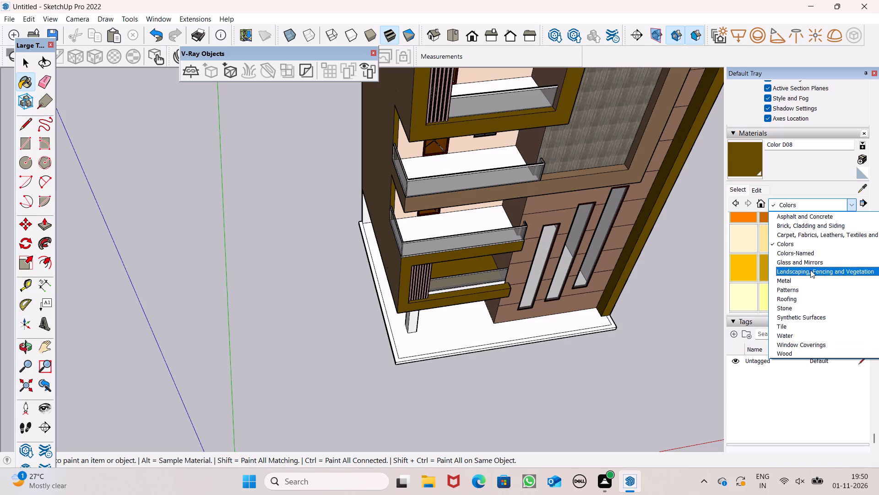
{"action": "left_click", "coordinate": [803, 305]}
{"action": "left_click", "coordinate": [835, 266]}
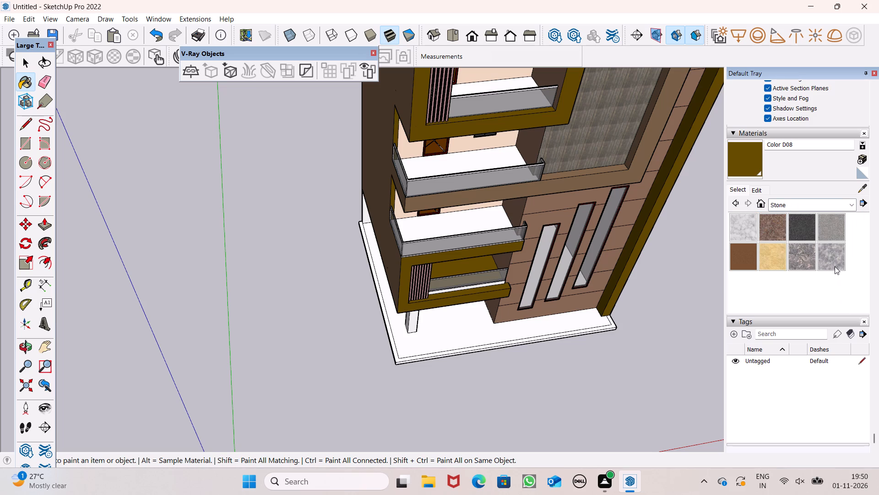
{"action": "scroll", "coordinate": [511, 201], "scroll_direction": "up", "scroll_amount": 5}
{"action": "middle_click_drag", "start_coordinate": [401, 251], "coordinate": [403, 301]}
{"action": "scroll", "coordinate": [361, 283], "scroll_direction": "up", "scroll_amount": 4}
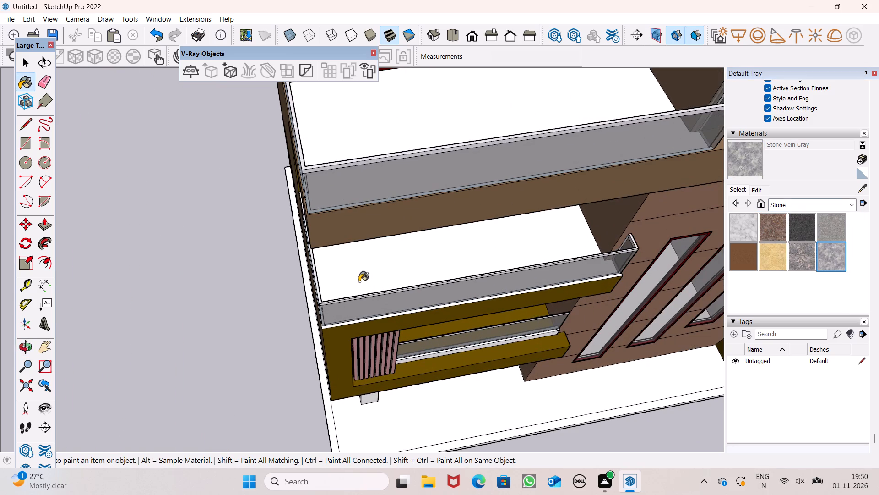
{"action": "left_click", "coordinate": [359, 274]}
{"action": "scroll", "coordinate": [366, 264], "scroll_direction": "down", "scroll_amount": 2}
{"action": "middle_click_drag", "start_coordinate": [404, 269], "coordinate": [404, 242]}
{"action": "scroll", "coordinate": [360, 173], "scroll_direction": "down", "scroll_amount": 5}
{"action": "scroll", "coordinate": [354, 144], "scroll_direction": "up", "scroll_amount": 4}
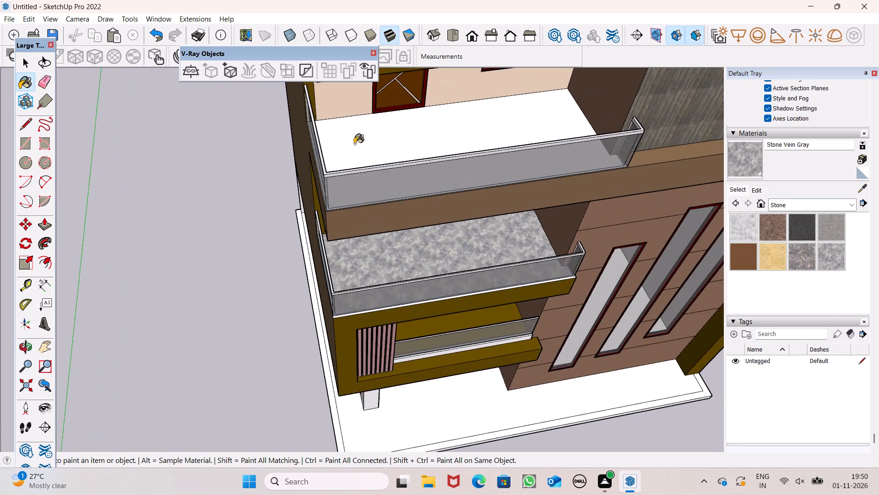
{"action": "left_click", "coordinate": [354, 153]}
Paint the floor of the uppermost framed balcony with Stone Vein Gray.
{"action": "scroll", "coordinate": [347, 150], "scroll_direction": "down", "scroll_amount": 6}
{"action": "middle_click_drag", "start_coordinate": [361, 175], "coordinate": [237, 143]}
{"action": "scroll", "coordinate": [237, 143], "scroll_direction": "up", "scroll_amount": 1}
{"action": "scroll", "coordinate": [399, 196], "scroll_direction": "down", "scroll_amount": 5}
{"action": "middle_click_drag", "start_coordinate": [402, 240], "coordinate": [451, 193]}
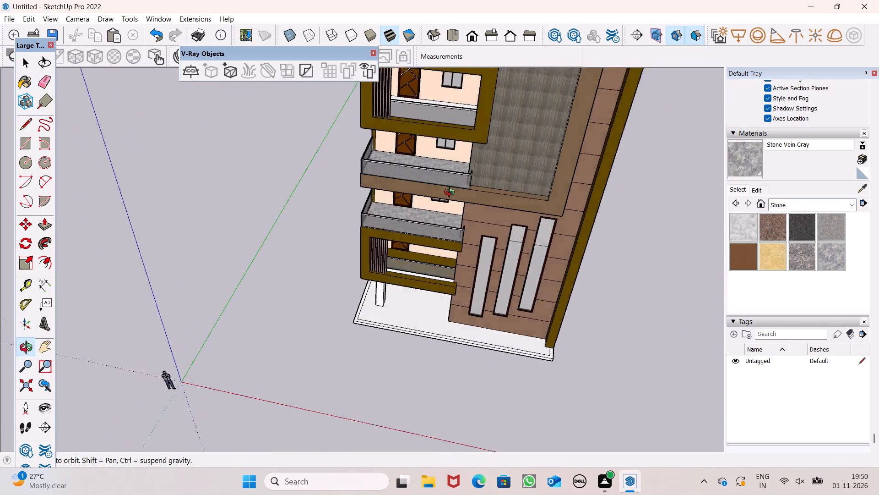
{"action": "middle_click_drag", "start_coordinate": [451, 193], "coordinate": [435, 191]}
{"action": "scroll", "coordinate": [393, 221], "scroll_direction": "down", "scroll_amount": 6}
{"action": "scroll", "coordinate": [399, 161], "scroll_direction": "up", "scroll_amount": 6}
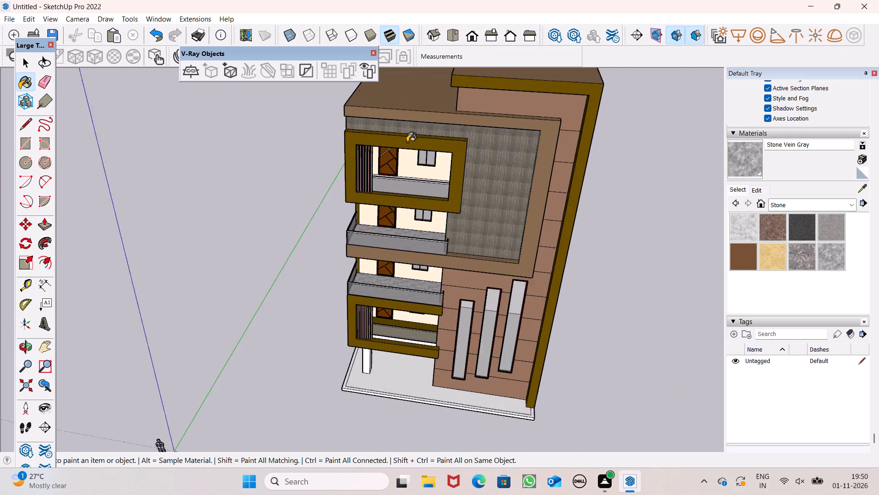
{"action": "scroll", "coordinate": [407, 142], "scroll_direction": "up", "scroll_amount": 3}
{"action": "scroll", "coordinate": [443, 235], "scroll_direction": "up", "scroll_amount": 2}
{"action": "middle_click_drag", "start_coordinate": [443, 235], "coordinate": [375, 269]}
{"action": "scroll", "coordinate": [380, 200], "scroll_direction": "up", "scroll_amount": 5}
{"action": "left_click", "coordinate": [391, 176]}
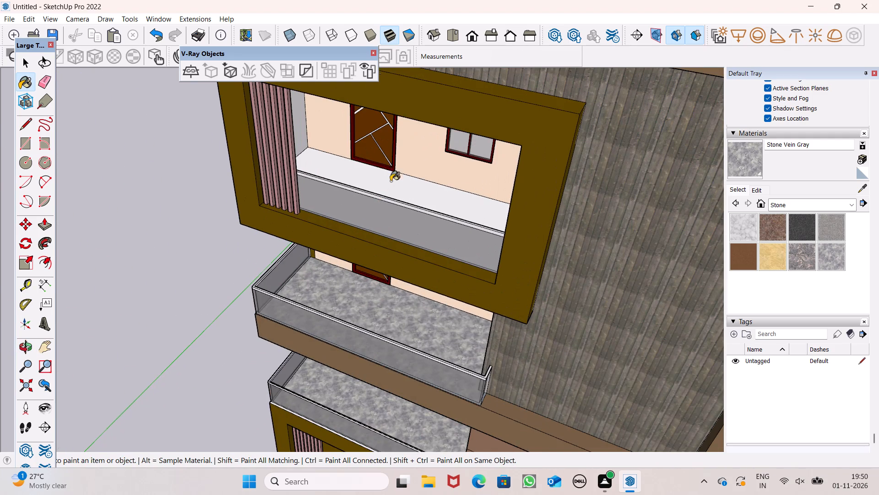
Inspect the painted balcony floors, the facade and the open ground floor from above and below.
{"action": "scroll", "coordinate": [391, 187], "scroll_direction": "down", "scroll_amount": 3}
{"action": "middle_click_drag", "start_coordinate": [336, 252], "coordinate": [577, 149]}
{"action": "scroll", "coordinate": [381, 189], "scroll_direction": "down", "scroll_amount": 5}
{"action": "middle_click_drag", "start_coordinate": [383, 207], "coordinate": [234, 306]}
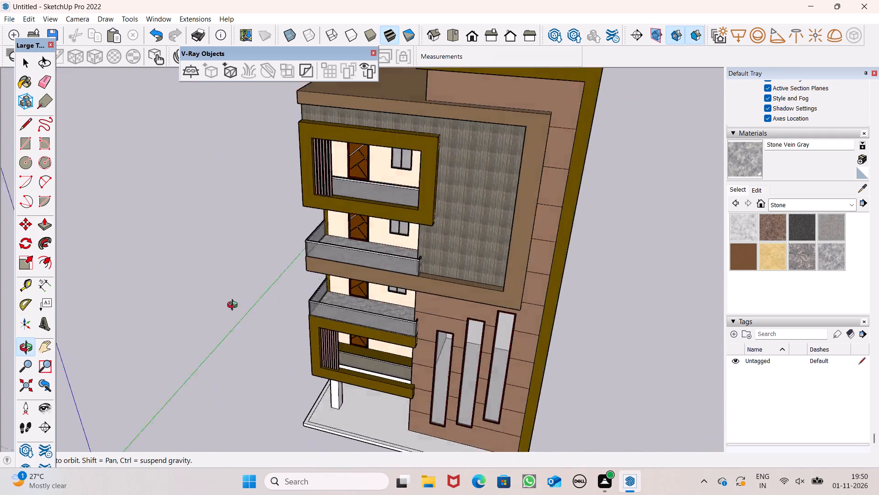
{"action": "middle_click_drag", "start_coordinate": [234, 306], "coordinate": [157, 321]}
{"action": "scroll", "coordinate": [317, 322], "scroll_direction": "up", "scroll_amount": 1}
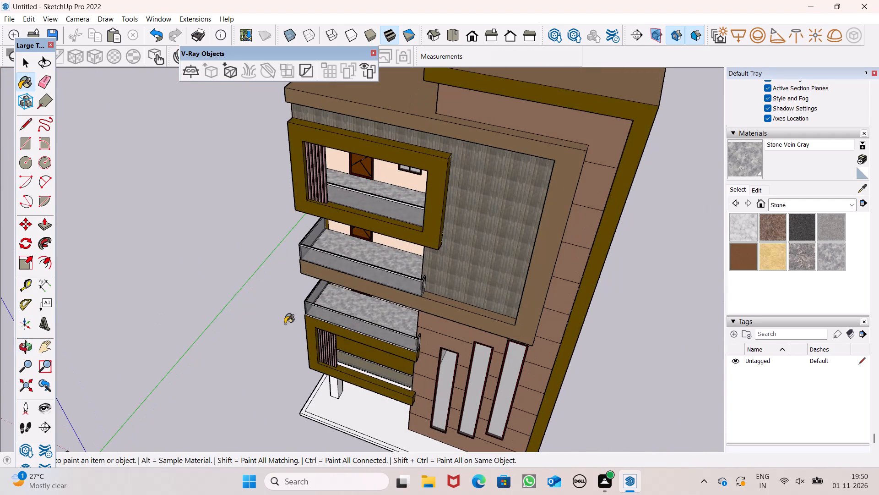
{"action": "scroll", "coordinate": [350, 301], "scroll_direction": "down", "scroll_amount": 4}
{"action": "middle_click_drag", "start_coordinate": [348, 353], "coordinate": [489, 245]}
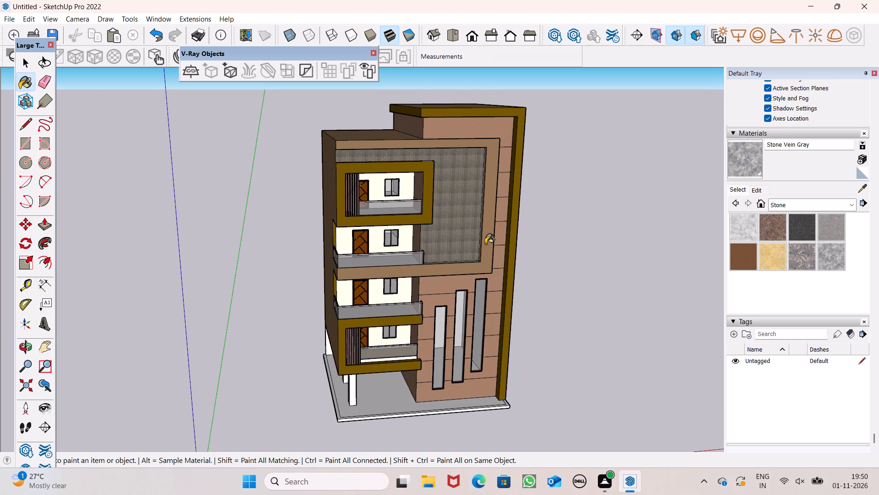
{"action": "scroll", "coordinate": [405, 226], "scroll_direction": "down", "scroll_amount": 3}
{"action": "scroll", "coordinate": [382, 192], "scroll_direction": "up", "scroll_amount": 1}
{"action": "scroll", "coordinate": [359, 223], "scroll_direction": "down", "scroll_amount": 4}
{"action": "middle_click_drag", "start_coordinate": [363, 302], "coordinate": [390, 412]}
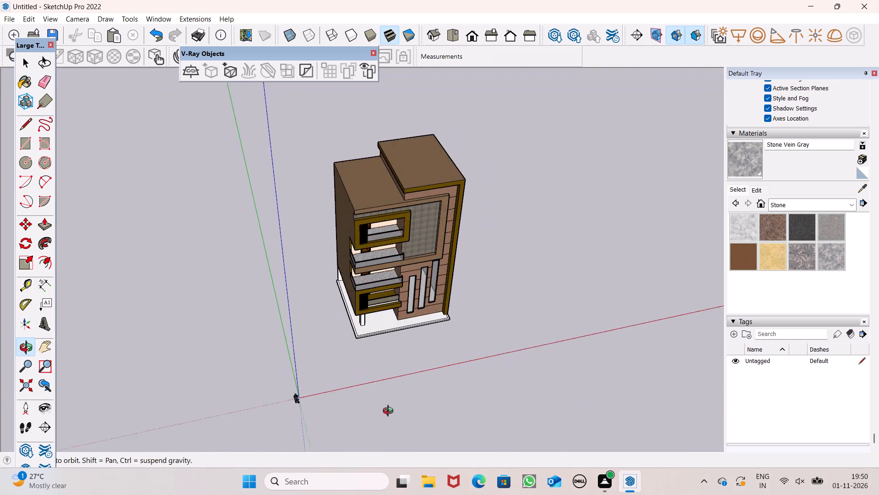
{"action": "middle_click_drag", "start_coordinate": [390, 412], "coordinate": [418, 415]}
{"action": "scroll", "coordinate": [418, 414], "scroll_direction": "up", "scroll_amount": 8}
{"action": "scroll", "coordinate": [464, 313], "scroll_direction": "up", "scroll_amount": 1}
{"action": "middle_click_drag", "start_coordinate": [464, 313], "coordinate": [258, 267]}
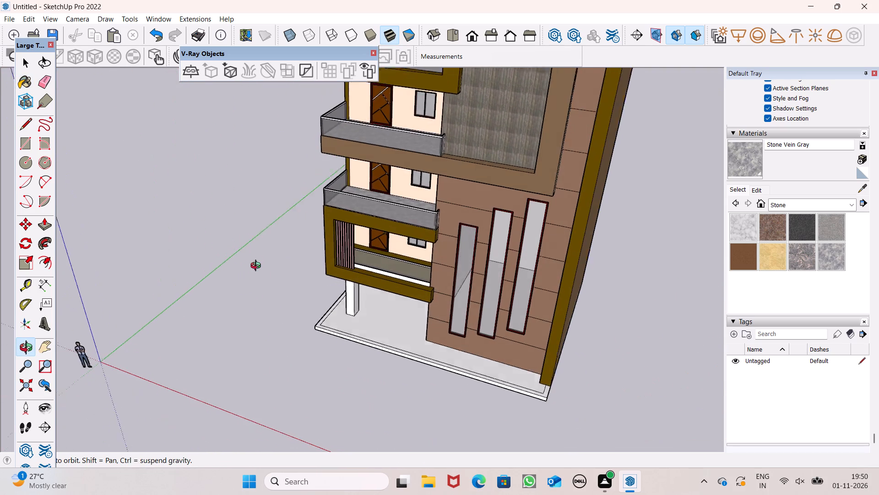
{"action": "middle_click_drag", "start_coordinate": [258, 267], "coordinate": [255, 262]}
{"action": "scroll", "coordinate": [331, 250], "scroll_direction": "down", "scroll_amount": 1}
{"action": "middle_click_drag", "start_coordinate": [334, 287], "coordinate": [335, 250]}
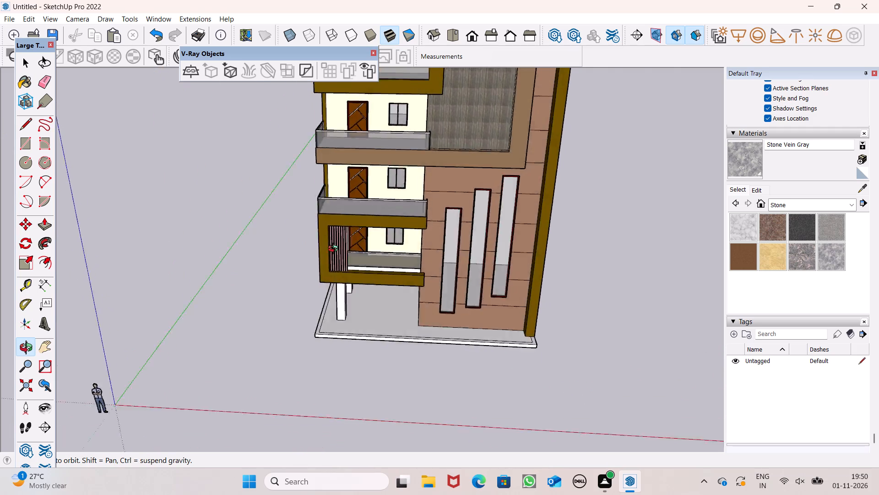
{"action": "middle_click_drag", "start_coordinate": [335, 250], "coordinate": [441, 178]}
{"action": "scroll", "coordinate": [439, 177], "scroll_direction": "down", "scroll_amount": 1}
{"action": "middle_click_drag", "start_coordinate": [386, 242], "coordinate": [410, 314]}
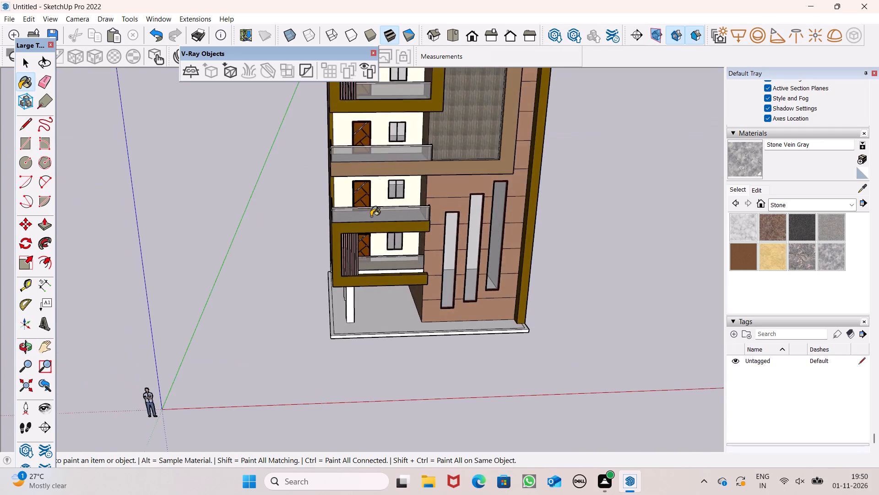
{"action": "scroll", "coordinate": [371, 216], "scroll_direction": "down", "scroll_amount": 5}
{"action": "middle_click_drag", "start_coordinate": [405, 223], "coordinate": [418, 177]}
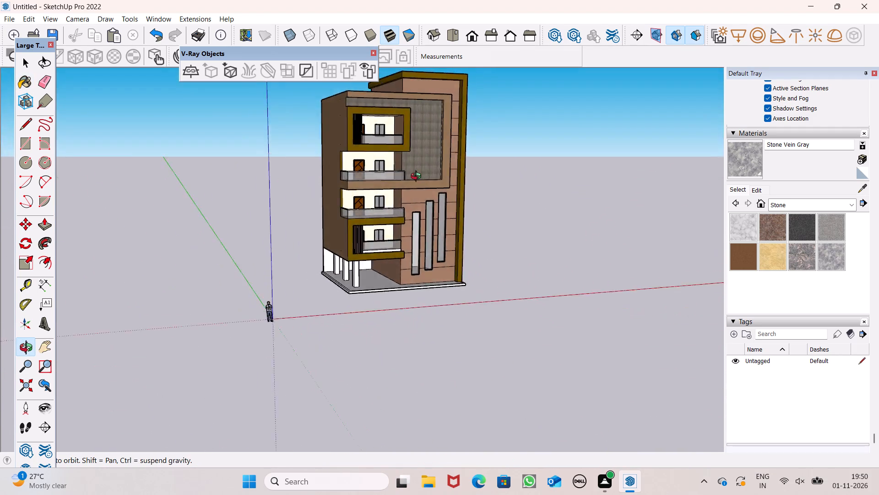
{"action": "middle_click_drag", "start_coordinate": [418, 177], "coordinate": [469, 83]}
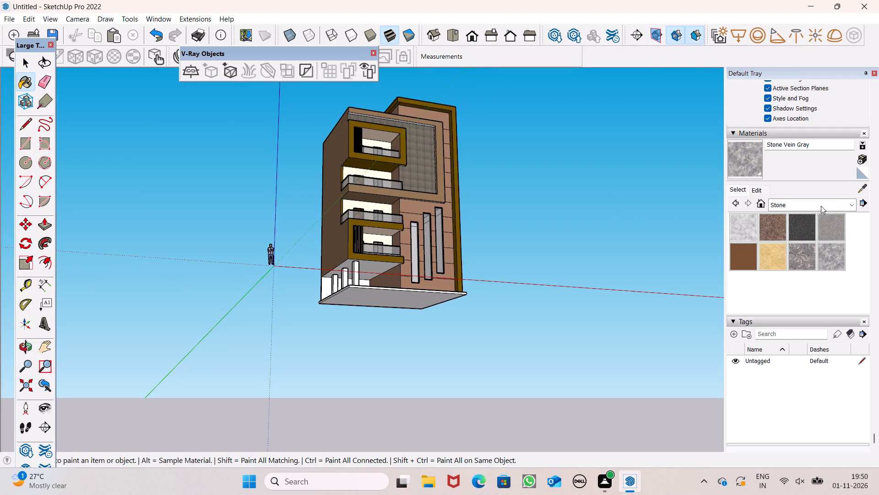
Paint the open ground floor's ceiling and back wall with Blacktop Old 02 from the Asphalt and Concrete collection.
{"action": "left_click", "coordinate": [821, 206]}
{"action": "left_click", "coordinate": [812, 216]}
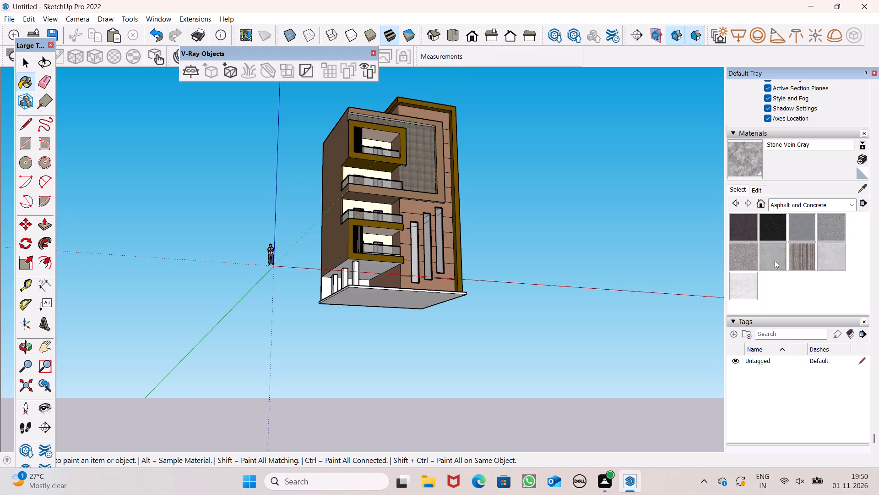
{"action": "left_click", "coordinate": [775, 260]}
{"action": "left_click", "coordinate": [830, 229]}
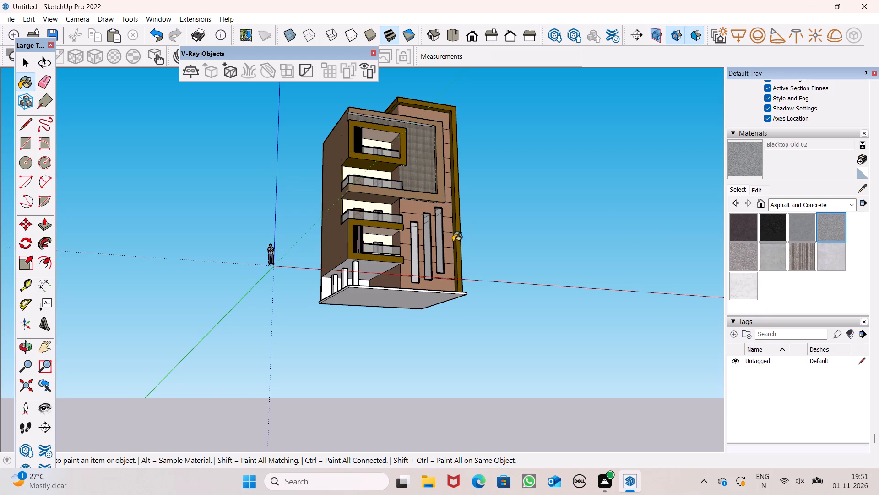
{"action": "scroll", "coordinate": [453, 242], "scroll_direction": "up", "scroll_amount": 8}
{"action": "left_click", "coordinate": [357, 268]}
{"action": "middle_click_drag", "start_coordinate": [381, 284], "coordinate": [374, 334]}
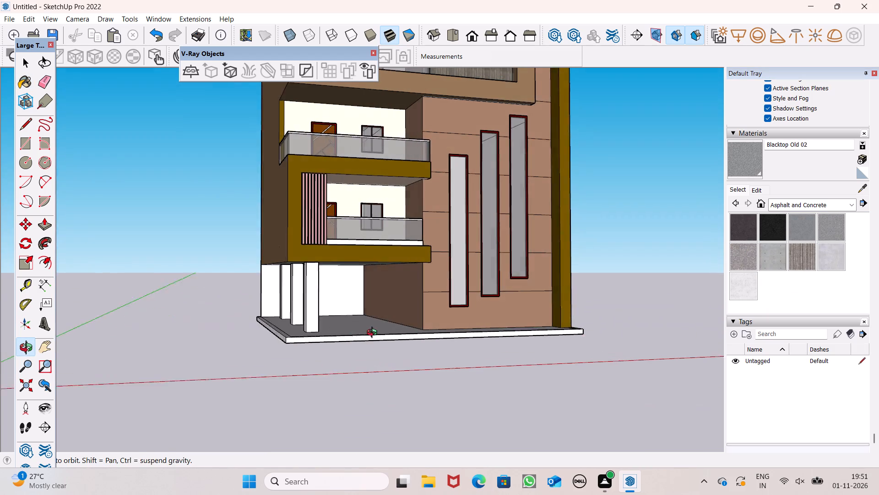
{"action": "middle_click_drag", "start_coordinate": [374, 334], "coordinate": [374, 328]}
{"action": "left_click", "coordinate": [334, 294]}
Examine the open ground floor's walls, columns and base slab for surfaces still unpainted.
{"action": "middle_click_drag", "start_coordinate": [334, 309], "coordinate": [283, 329]}
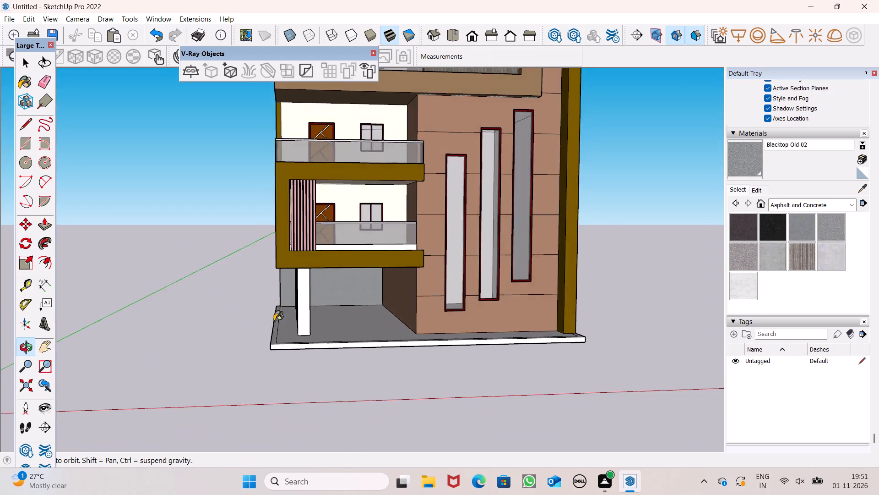
{"action": "scroll", "coordinate": [273, 320], "scroll_direction": "up", "scroll_amount": 1}
{"action": "middle_click_drag", "start_coordinate": [273, 320], "coordinate": [537, 352]}
{"action": "scroll", "coordinate": [413, 335], "scroll_direction": "up", "scroll_amount": 4}
{"action": "scroll", "coordinate": [376, 292], "scroll_direction": "down", "scroll_amount": 4}
{"action": "middle_click_drag", "start_coordinate": [424, 343], "coordinate": [280, 456]}
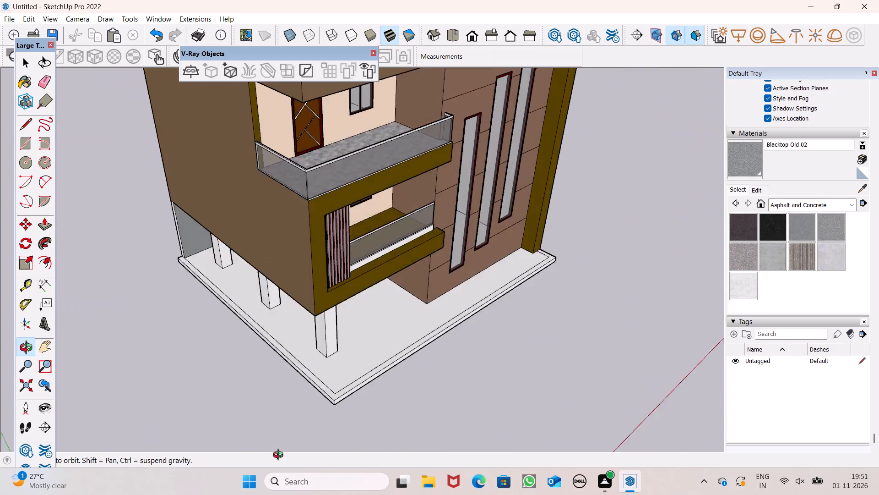
{"action": "middle_click_drag", "start_coordinate": [280, 456], "coordinate": [361, 384]}
{"action": "scroll", "coordinate": [347, 424], "scroll_direction": "up", "scroll_amount": 1}
{"action": "scroll", "coordinate": [506, 230], "scroll_direction": "down", "scroll_amount": 1}
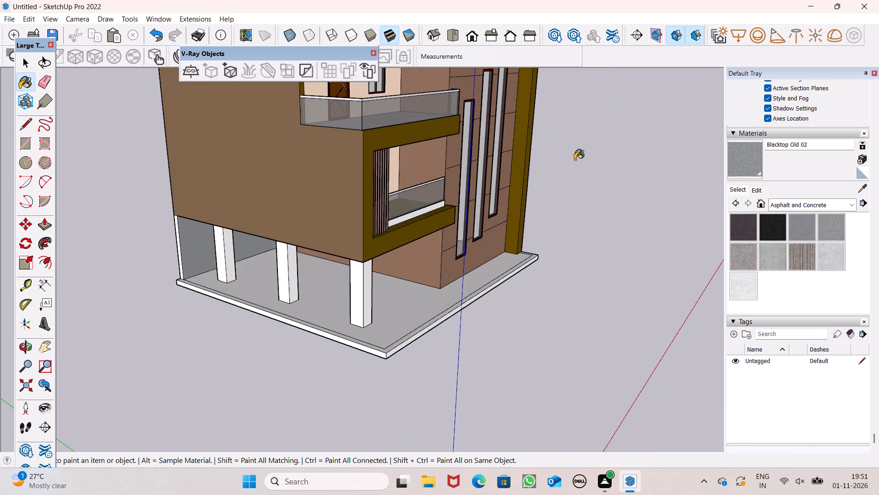
{"action": "scroll", "coordinate": [575, 159], "scroll_direction": "down", "scroll_amount": 4}
{"action": "middle_click_drag", "start_coordinate": [564, 178], "coordinate": [535, 286]}
{"action": "scroll", "coordinate": [535, 286], "scroll_direction": "up", "scroll_amount": 1}
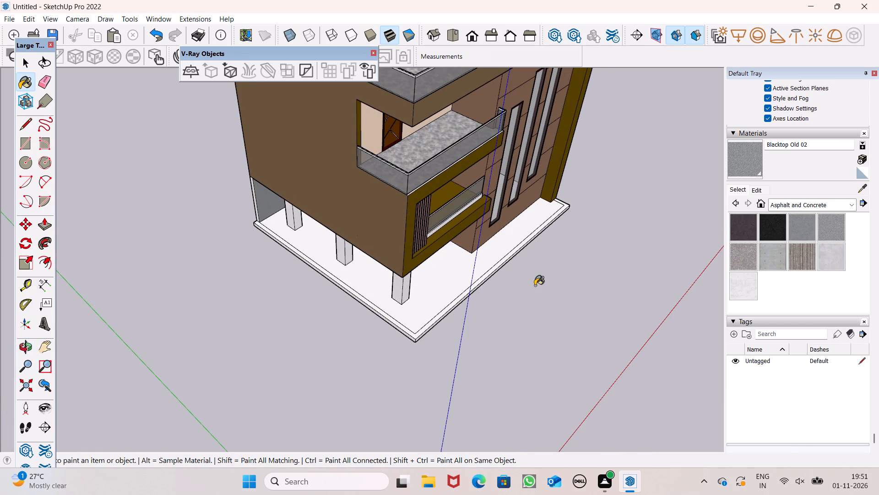
{"action": "scroll", "coordinate": [385, 326], "scroll_direction": "down", "scroll_amount": 4}
{"action": "middle_click_drag", "start_coordinate": [407, 391], "coordinate": [441, 373]}
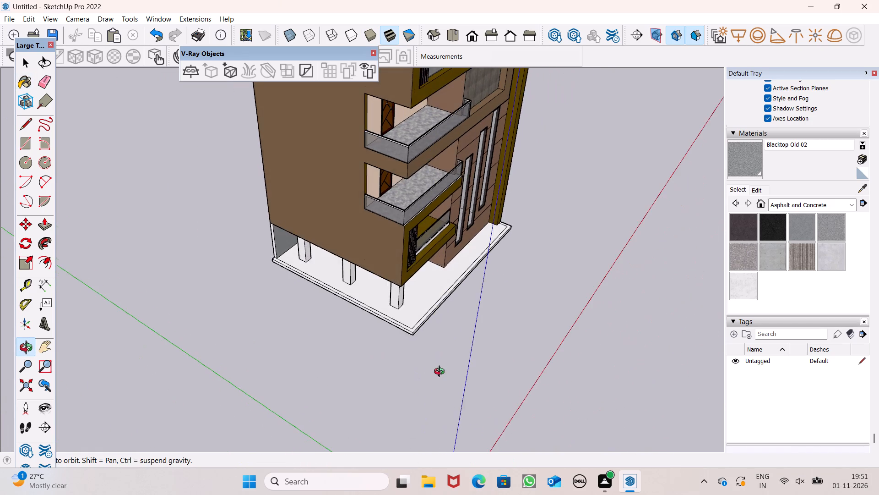
{"action": "middle_click_drag", "start_coordinate": [441, 373], "coordinate": [419, 381]}
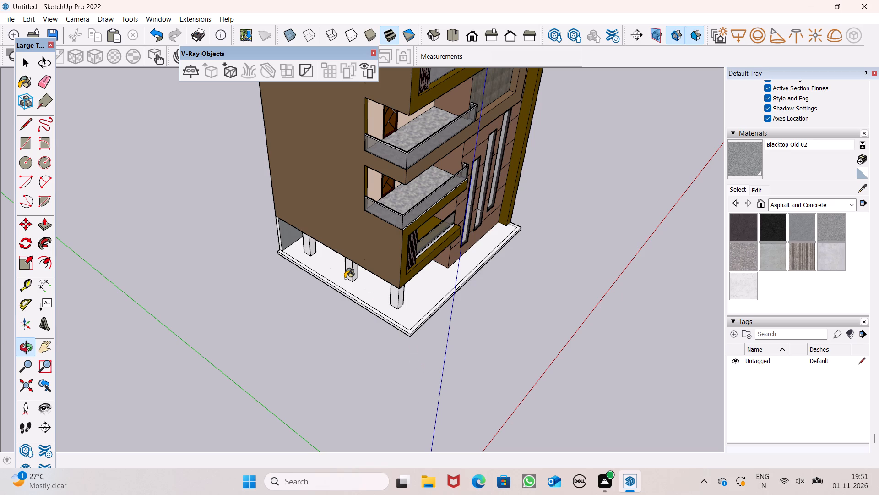
{"action": "scroll", "coordinate": [288, 299], "scroll_direction": "up", "scroll_amount": 3}
{"action": "scroll", "coordinate": [336, 276], "scroll_direction": "down", "scroll_amount": 1}
{"action": "middle_click_drag", "start_coordinate": [501, 361], "coordinate": [278, 324]}
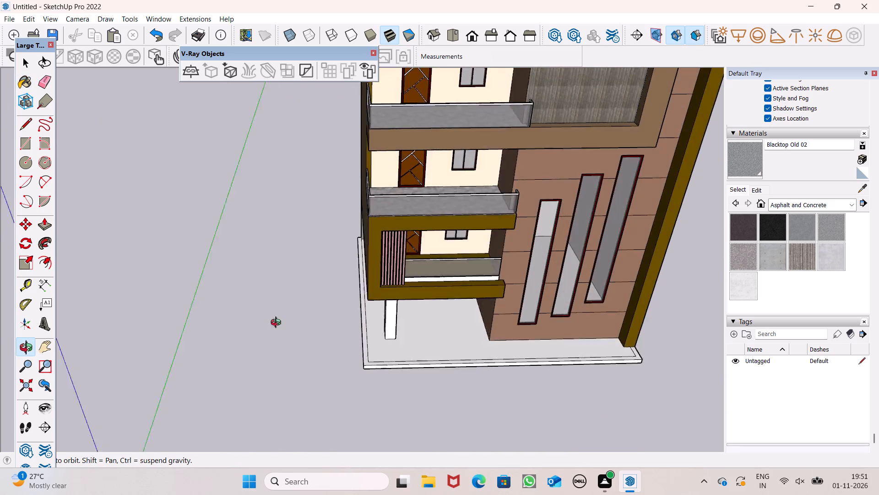
Draw a 9" line across the base slab's front border strip, near the middle of the front edge, to split the strip.
{"action": "middle_click_drag", "start_coordinate": [278, 324], "coordinate": [320, 319]}
{"action": "scroll", "coordinate": [320, 324], "scroll_direction": "up", "scroll_amount": 1}
{"action": "left_click", "coordinate": [28, 123]}
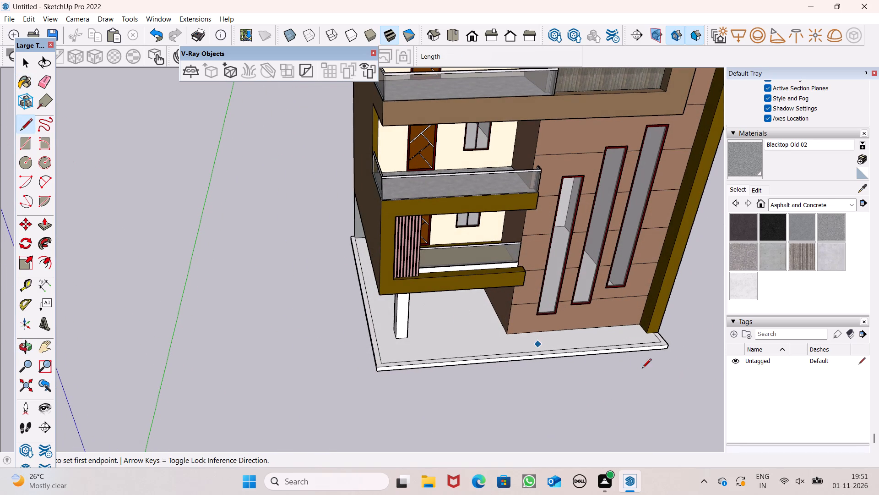
{"action": "scroll", "coordinate": [414, 322], "scroll_direction": "down", "scroll_amount": 1}
{"action": "middle_click_drag", "start_coordinate": [514, 367], "coordinate": [505, 390]}
{"action": "scroll", "coordinate": [483, 370], "scroll_direction": "up", "scroll_amount": 4}
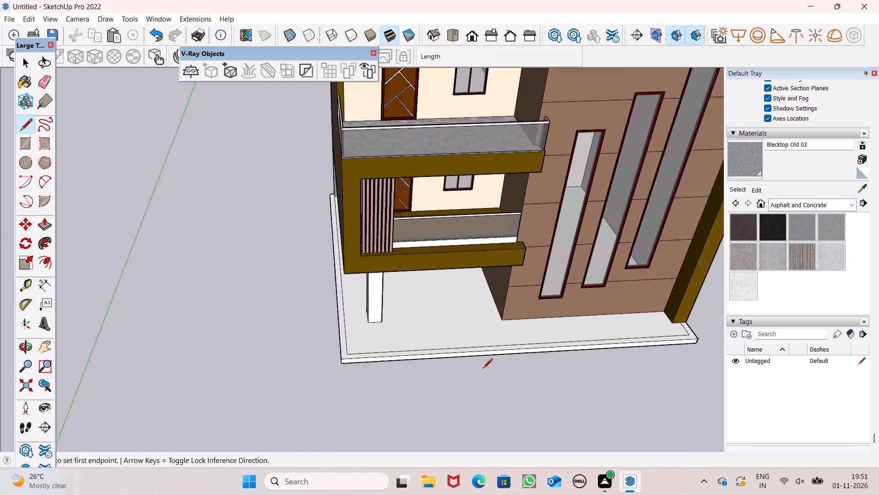
{"action": "scroll", "coordinate": [483, 369], "scroll_direction": "up", "scroll_amount": 6}
{"action": "scroll", "coordinate": [417, 333], "scroll_direction": "down", "scroll_amount": 5}
{"action": "scroll", "coordinate": [478, 335], "scroll_direction": "up", "scroll_amount": 3}
{"action": "left_click", "coordinate": [447, 337]}
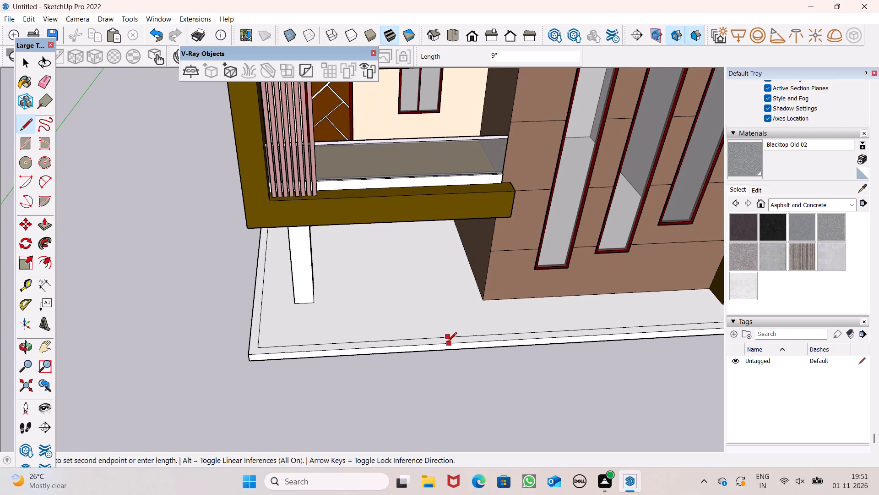
{"action": "left_click", "coordinate": [447, 342]}
Push/Pull the border strip on the balcony side of the dividing line up 6' to form a boundary wall.
{"action": "scroll", "coordinate": [420, 324], "scroll_direction": "down", "scroll_amount": 6}
{"action": "middle_click_drag", "start_coordinate": [396, 345], "coordinate": [353, 245]}
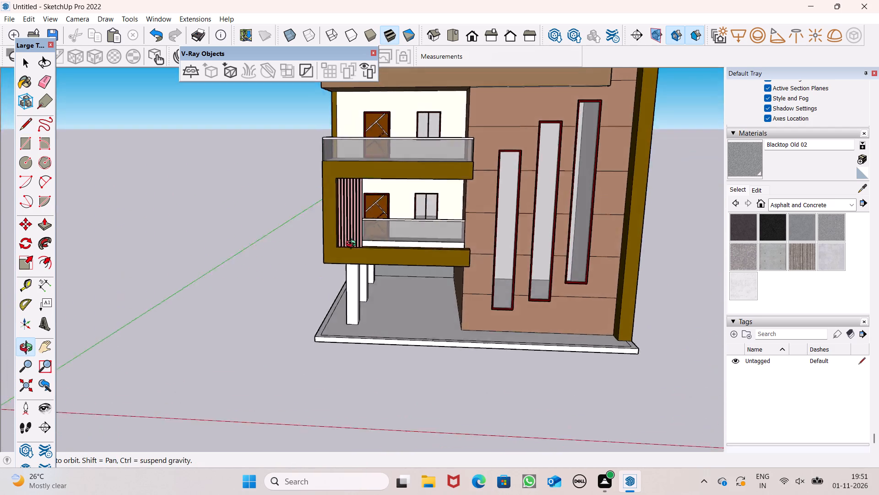
{"action": "middle_click_drag", "start_coordinate": [353, 245], "coordinate": [471, 282]}
{"action": "scroll", "coordinate": [471, 283], "scroll_direction": "up", "scroll_amount": 1}
{"action": "scroll", "coordinate": [319, 228], "scroll_direction": "down", "scroll_amount": 3}
{"action": "middle_click_drag", "start_coordinate": [333, 279], "coordinate": [340, 323]}
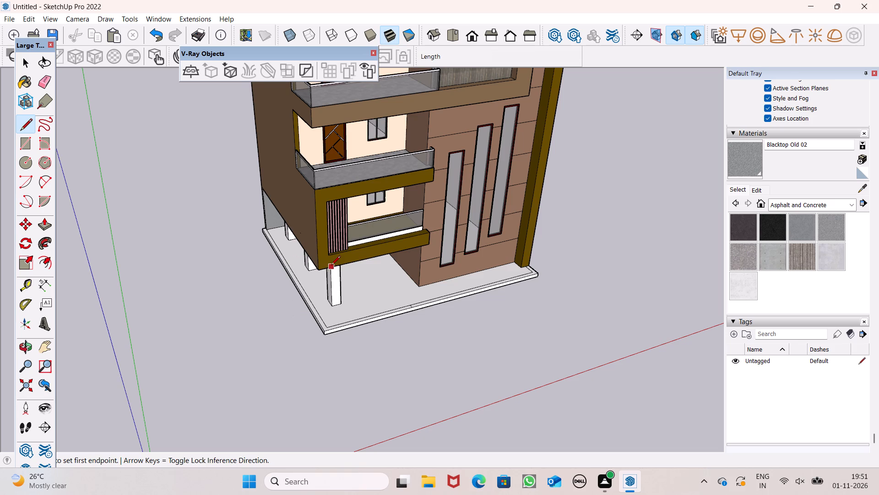
{"action": "scroll", "coordinate": [310, 317], "scroll_direction": "down", "scroll_amount": 3}
{"action": "middle_click_drag", "start_coordinate": [273, 319], "coordinate": [165, 318]}
{"action": "scroll", "coordinate": [311, 291], "scroll_direction": "down", "scroll_amount": 2}
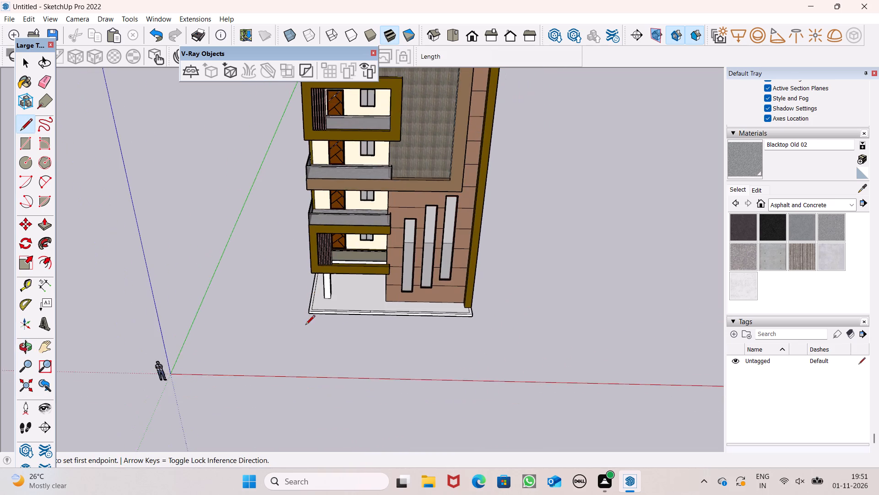
{"action": "middle_click_drag", "start_coordinate": [305, 327], "coordinate": [354, 366]}
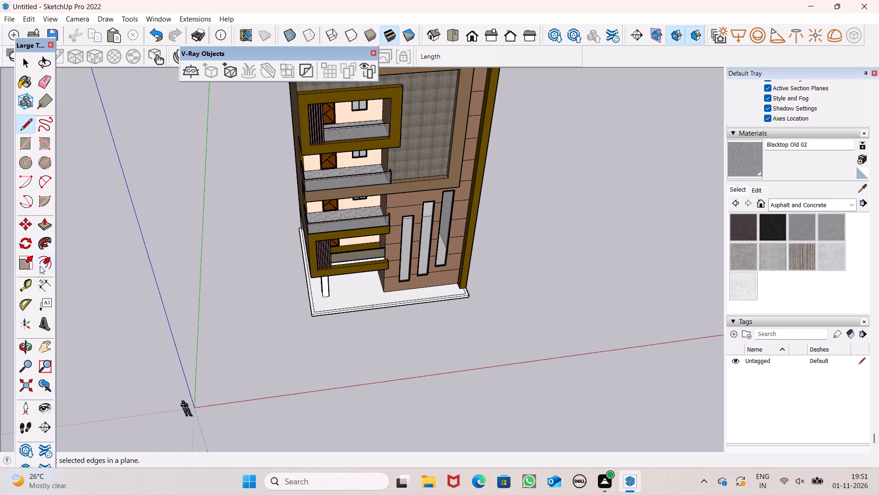
{"action": "left_click", "coordinate": [44, 228]}
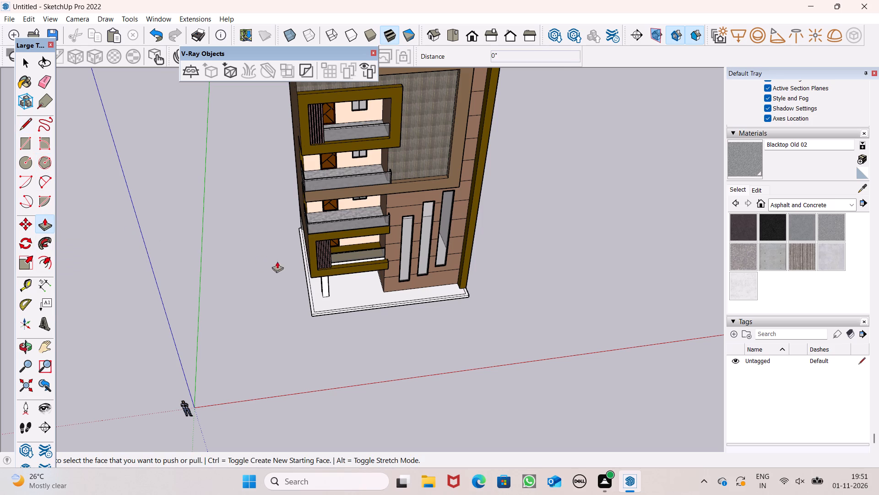
{"action": "scroll", "coordinate": [323, 276], "scroll_direction": "up", "scroll_amount": 7}
{"action": "middle_click_drag", "start_coordinate": [333, 339], "coordinate": [337, 350]}
{"action": "scroll", "coordinate": [278, 350], "scroll_direction": "up", "scroll_amount": 5}
{"action": "scroll", "coordinate": [282, 351], "scroll_direction": "down", "scroll_amount": 2}
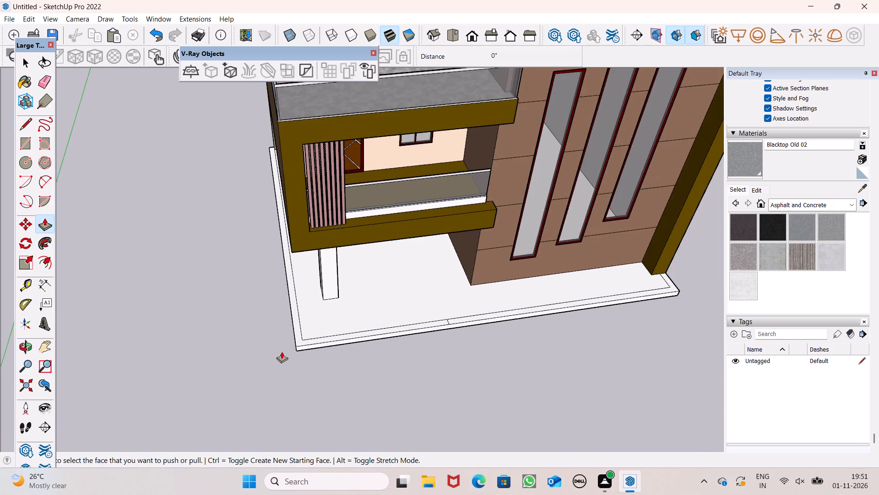
{"action": "scroll", "coordinate": [282, 352], "scroll_direction": "down", "scroll_amount": 2}
{"action": "middle_click_drag", "start_coordinate": [335, 346], "coordinate": [316, 312]}
{"action": "scroll", "coordinate": [327, 304], "scroll_direction": "up", "scroll_amount": 1}
{"action": "middle_click", "coordinate": [314, 314]}
{"action": "scroll", "coordinate": [292, 340], "scroll_direction": "up", "scroll_amount": 4}
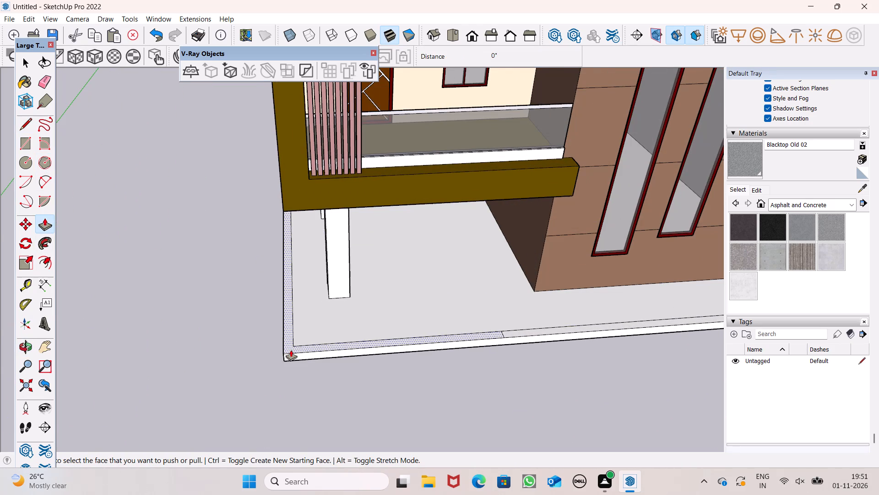
{"action": "left_click_drag", "start_coordinate": [291, 350], "coordinate": [282, 263]}
{"action": "type", "text": "6'"}
{"action": "key", "text": "Return"}
Examine the new boundary wall and the remaining front border strip beside the slotted facade from several angles.
{"action": "scroll", "coordinate": [280, 262], "scroll_direction": "down", "scroll_amount": 6}
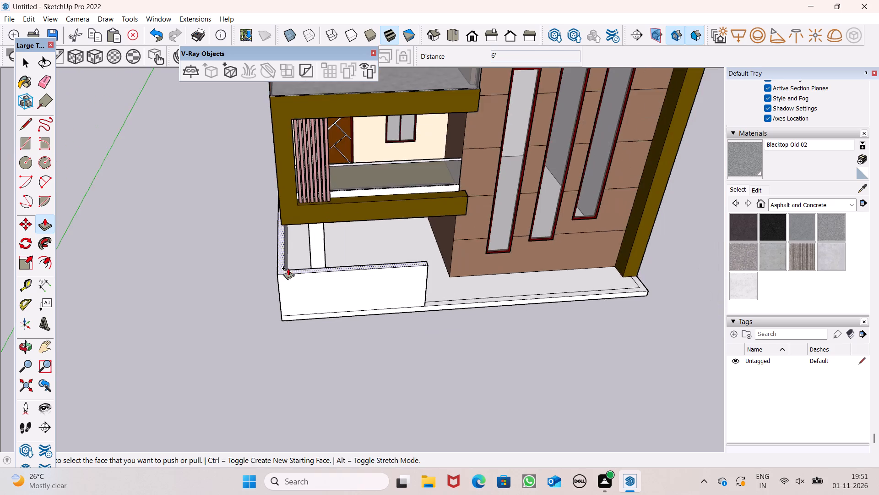
{"action": "middle_click_drag", "start_coordinate": [314, 286], "coordinate": [226, 215]}
{"action": "key", "text": "space"}
{"action": "scroll", "coordinate": [226, 215], "scroll_direction": "up", "scroll_amount": 1}
{"action": "left_click", "coordinate": [225, 215]}
{"action": "scroll", "coordinate": [286, 251], "scroll_direction": "down", "scroll_amount": 3}
{"action": "middle_click_drag", "start_coordinate": [364, 297], "coordinate": [483, 314]}
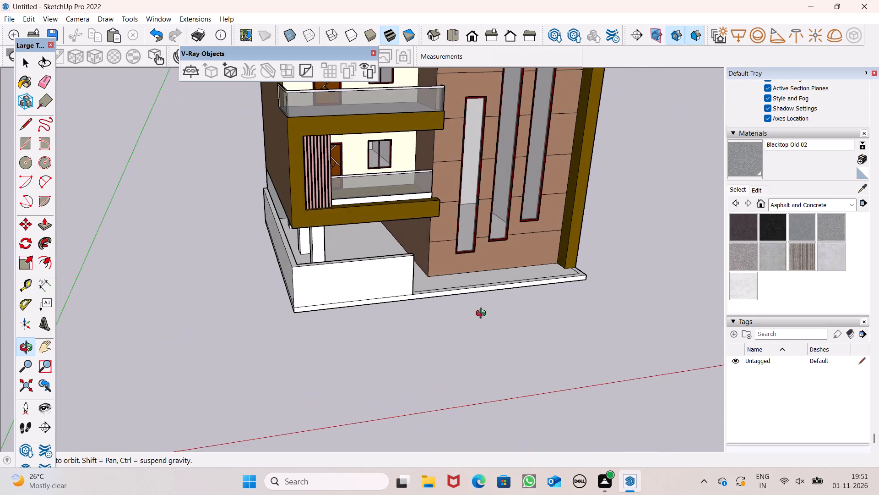
{"action": "middle_click_drag", "start_coordinate": [483, 314], "coordinate": [231, 340]}
{"action": "scroll", "coordinate": [223, 296], "scroll_direction": "down", "scroll_amount": 3}
{"action": "middle_click_drag", "start_coordinate": [316, 389], "coordinate": [483, 412]}
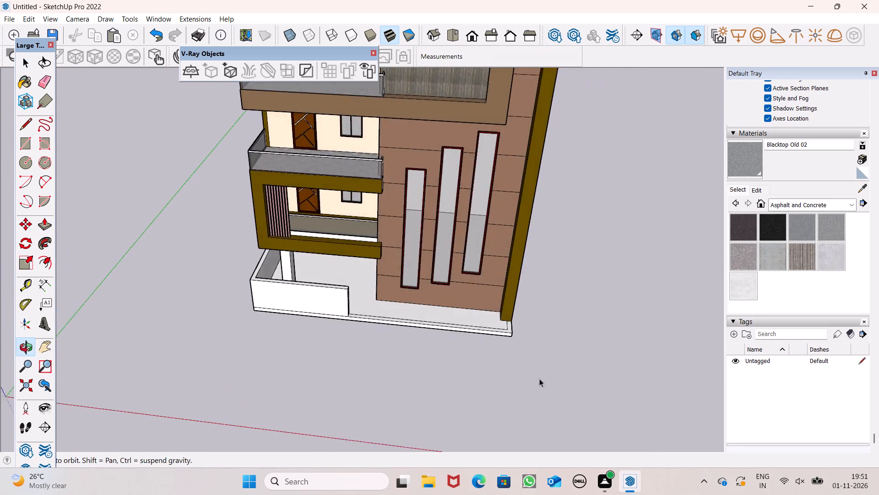
{"action": "scroll", "coordinate": [599, 337], "scroll_direction": "up", "scroll_amount": 7}
{"action": "middle_click_drag", "start_coordinate": [526, 340], "coordinate": [521, 377]}
{"action": "scroll", "coordinate": [521, 377], "scroll_direction": "up", "scroll_amount": 1}
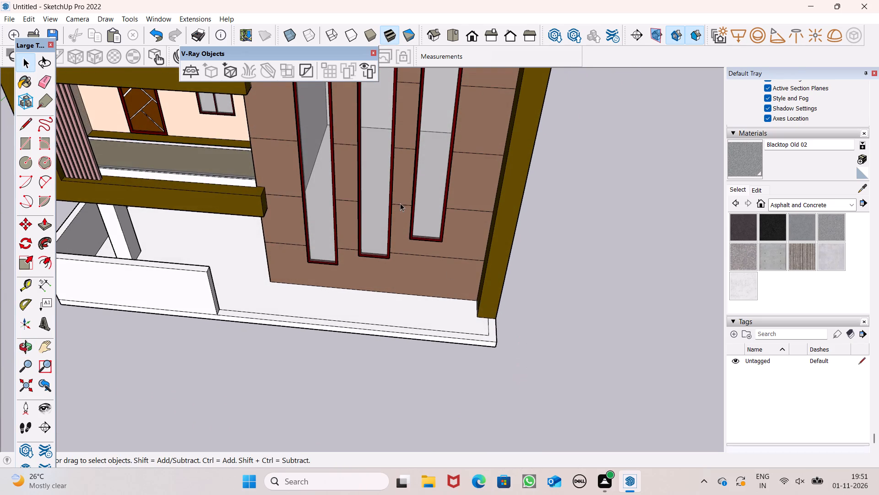
{"action": "scroll", "coordinate": [276, 211], "scroll_direction": "down", "scroll_amount": 3}
{"action": "middle_click_drag", "start_coordinate": [459, 349], "coordinate": [456, 390]}
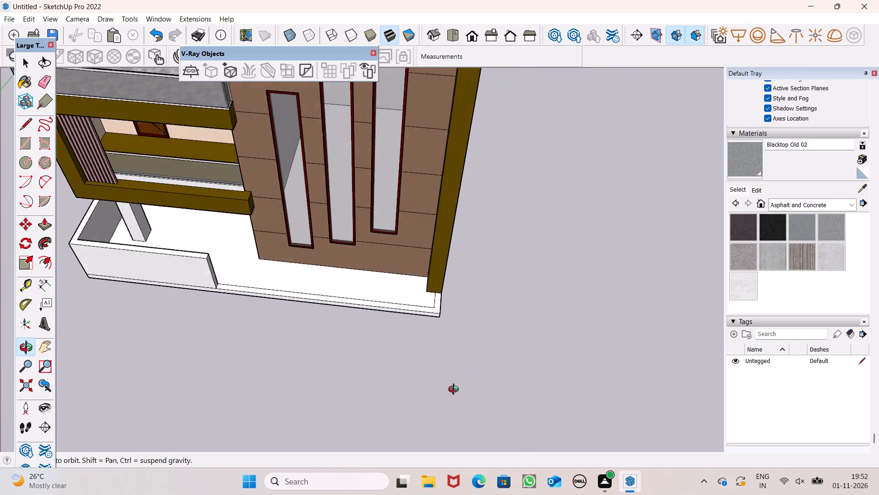
{"action": "middle_click_drag", "start_coordinate": [456, 390], "coordinate": [484, 218]}
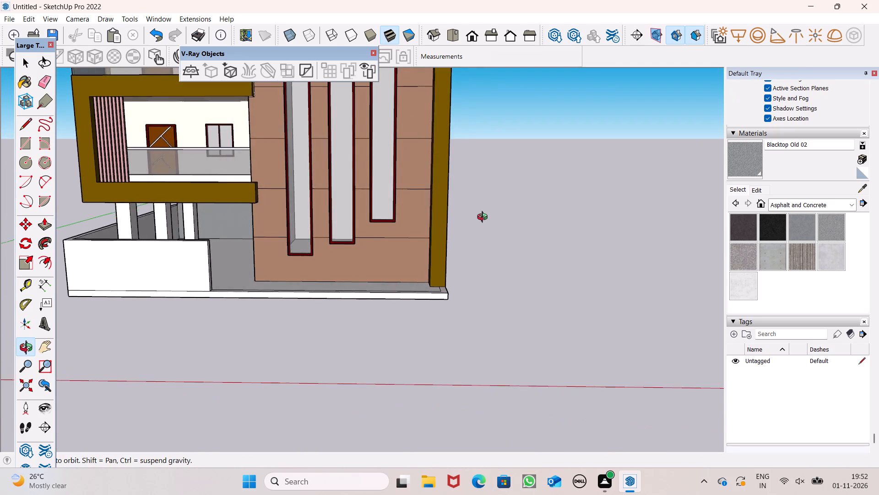
{"action": "middle_click_drag", "start_coordinate": [484, 218], "coordinate": [613, 146]}
{"action": "scroll", "coordinate": [537, 183], "scroll_direction": "down", "scroll_amount": 4}
{"action": "middle_click_drag", "start_coordinate": [535, 239], "coordinate": [398, 346]}
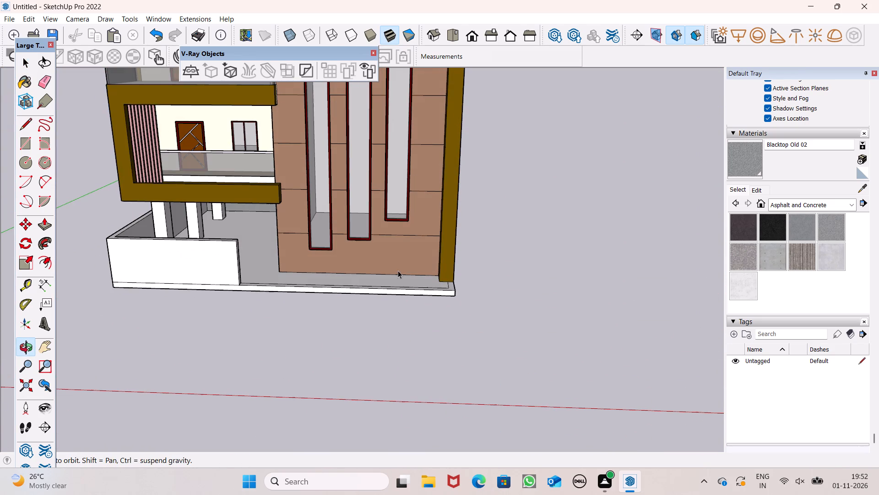
{"action": "scroll", "coordinate": [458, 231], "scroll_direction": "down", "scroll_amount": 5}
{"action": "middle_click_drag", "start_coordinate": [433, 271], "coordinate": [506, 347]}
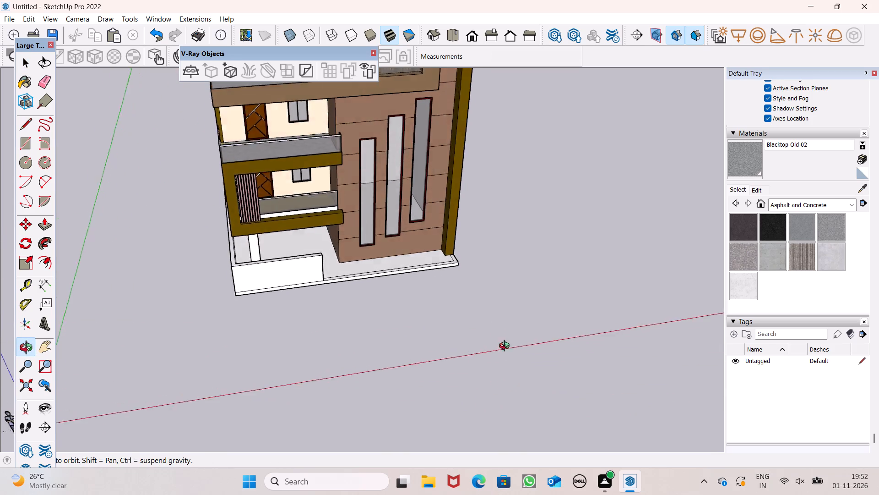
{"action": "middle_click_drag", "start_coordinate": [506, 347], "coordinate": [595, 314]}
{"action": "scroll", "coordinate": [597, 313], "scroll_direction": "up", "scroll_amount": 1}
{"action": "scroll", "coordinate": [256, 205], "scroll_direction": "down", "scroll_amount": 3}
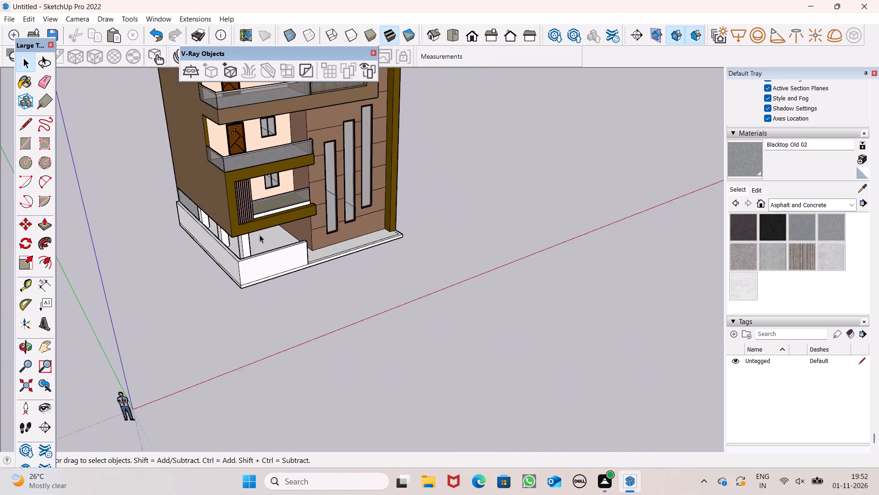
{"action": "middle_click_drag", "start_coordinate": [244, 239], "coordinate": [144, 151]}
{"action": "scroll", "coordinate": [122, 159], "scroll_direction": "up", "scroll_amount": 1}
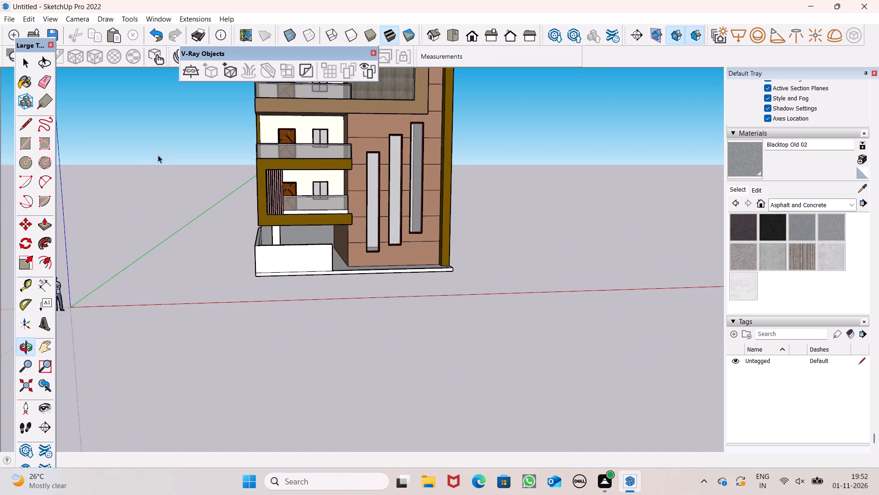
{"action": "scroll", "coordinate": [228, 241], "scroll_direction": "up", "scroll_amount": 8}
{"action": "middle_click_drag", "start_coordinate": [387, 291], "coordinate": [230, 295]}
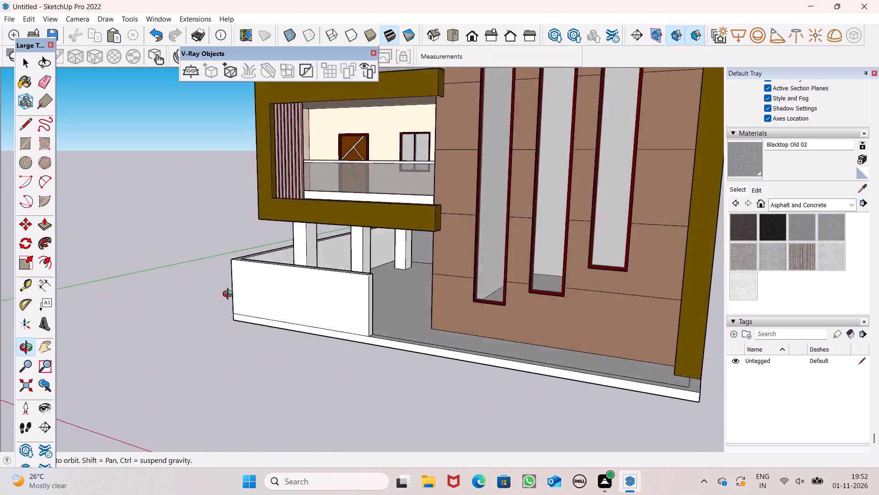
{"action": "middle_click_drag", "start_coordinate": [230, 295], "coordinate": [301, 326]}
{"action": "scroll", "coordinate": [278, 244], "scroll_direction": "down", "scroll_amount": 4}
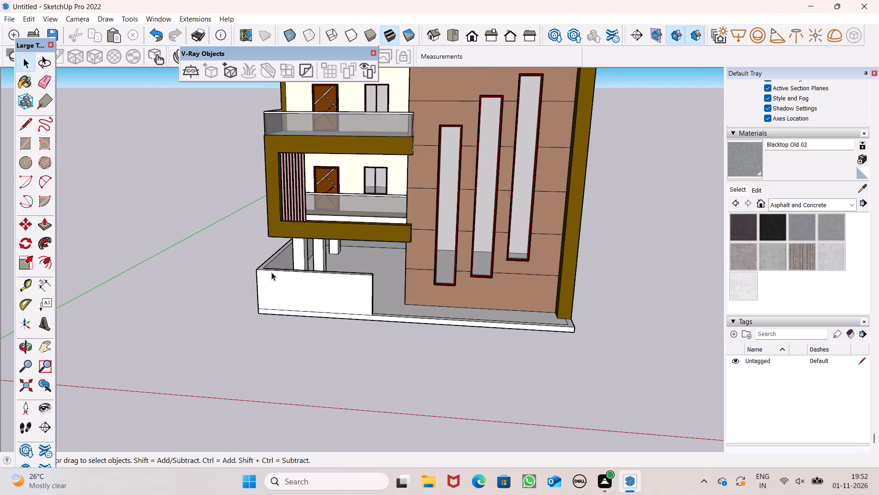
Draw a second 9" line across the front border strip, below the slotted facade, leaving an entrance gap beside the boundary wall.
{"action": "middle_click_drag", "start_coordinate": [376, 309], "coordinate": [388, 364]}
{"action": "left_click", "coordinate": [28, 129]}
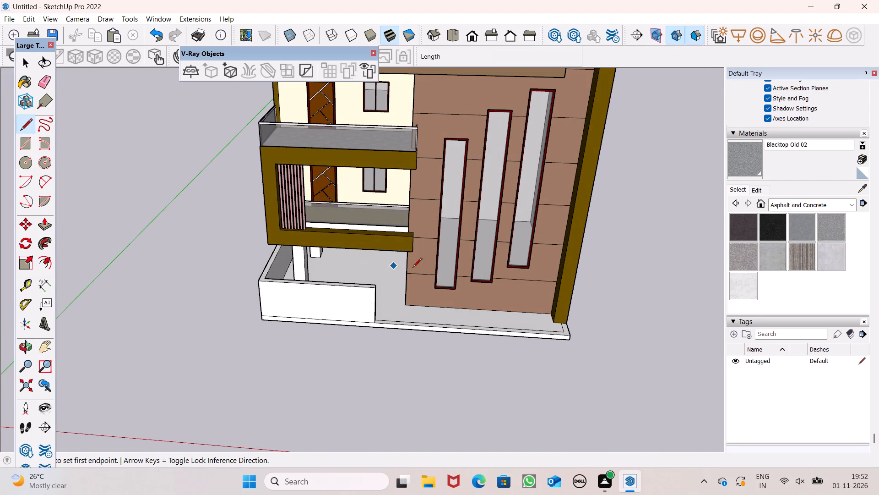
{"action": "scroll", "coordinate": [468, 298], "scroll_direction": "up", "scroll_amount": 6}
{"action": "scroll", "coordinate": [369, 331], "scroll_direction": "down", "scroll_amount": 4}
{"action": "middle_click_drag", "start_coordinate": [421, 343], "coordinate": [461, 416]}
{"action": "scroll", "coordinate": [497, 362], "scroll_direction": "up", "scroll_amount": 5}
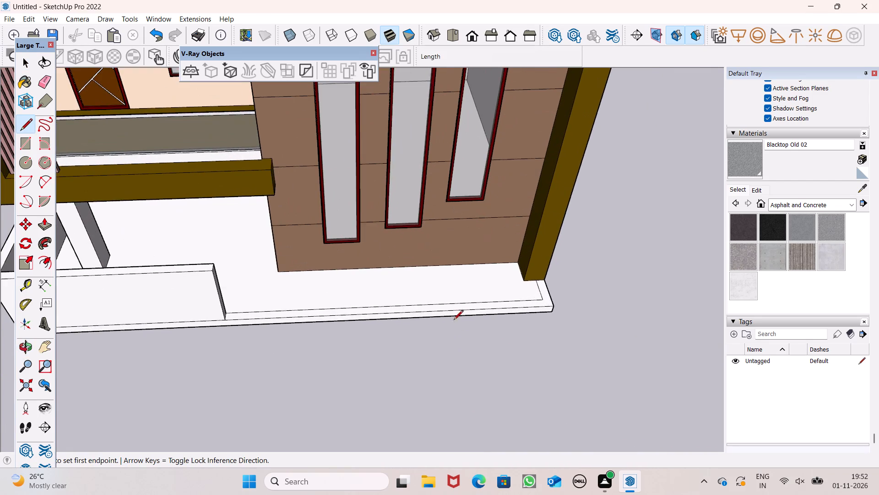
{"action": "scroll", "coordinate": [454, 320], "scroll_direction": "up", "scroll_amount": 4}
{"action": "left_click", "coordinate": [381, 298]}
{"action": "left_click", "coordinate": [379, 311]}
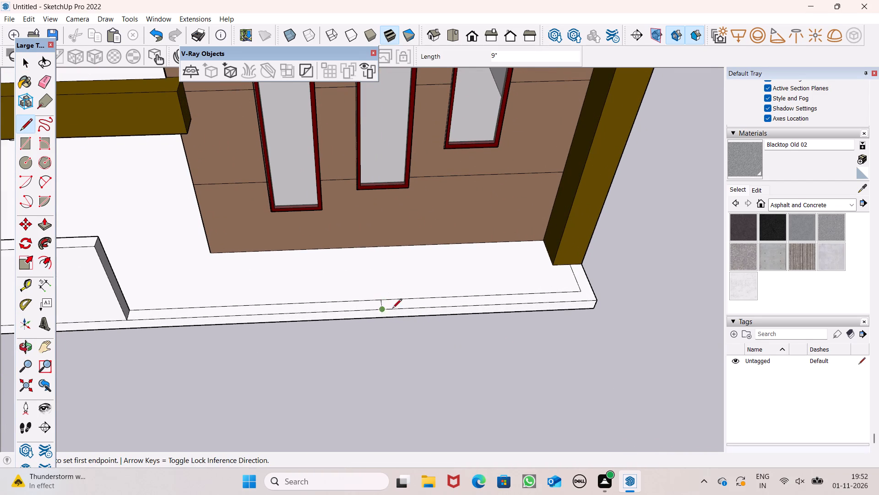
Push/Pull the border strip beyond the entrance gap, below the slotted facade, up to the first boundary wall's top.
{"action": "scroll", "coordinate": [482, 297], "scroll_direction": "down", "scroll_amount": 4}
{"action": "middle_click_drag", "start_coordinate": [527, 347], "coordinate": [506, 346]}
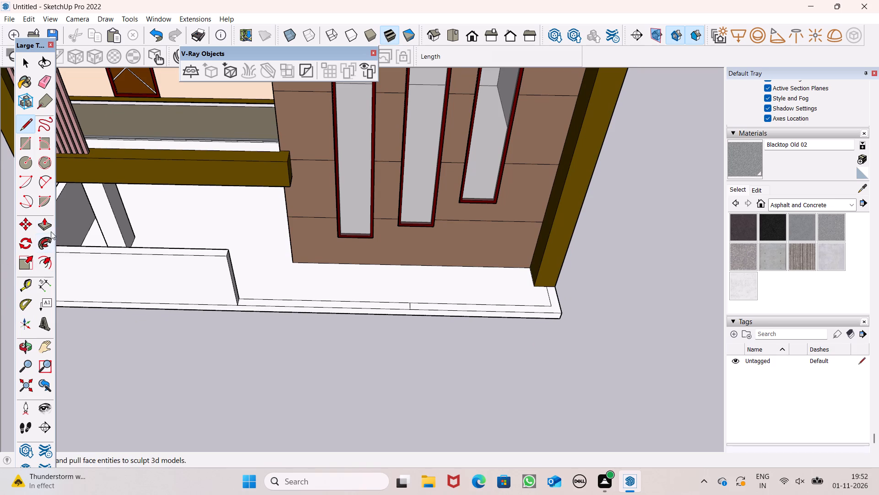
{"action": "left_click", "coordinate": [51, 231]}
{"action": "scroll", "coordinate": [304, 237], "scroll_direction": "down", "scroll_amount": 4}
{"action": "middle_click_drag", "start_coordinate": [407, 268], "coordinate": [436, 313]}
{"action": "scroll", "coordinate": [416, 282], "scroll_direction": "up", "scroll_amount": 7}
{"action": "scroll", "coordinate": [427, 305], "scroll_direction": "down", "scroll_amount": 4}
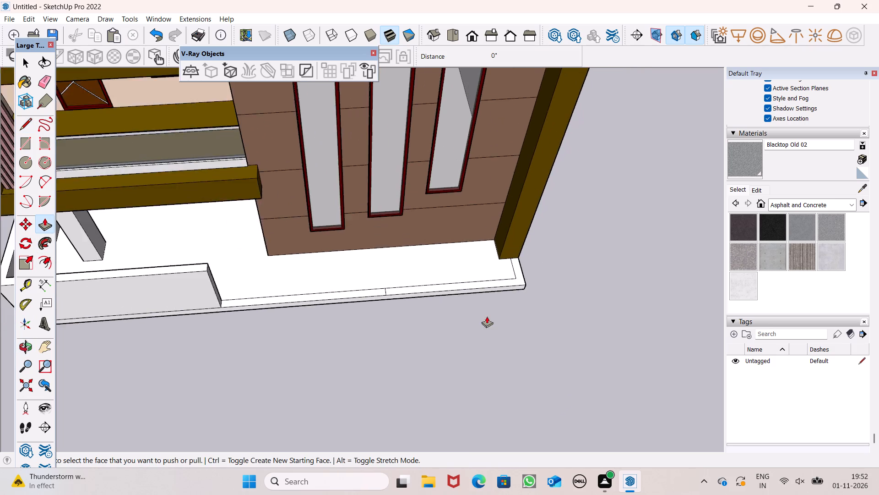
{"action": "scroll", "coordinate": [487, 316], "scroll_direction": "down", "scroll_amount": 2}
{"action": "scroll", "coordinate": [348, 264], "scroll_direction": "up", "scroll_amount": 3}
{"action": "scroll", "coordinate": [400, 288], "scroll_direction": "down", "scroll_amount": 5}
{"action": "scroll", "coordinate": [408, 297], "scroll_direction": "up", "scroll_amount": 5}
{"action": "left_click_drag", "start_coordinate": [416, 302], "coordinate": [416, 302], "text": "ctrl"}
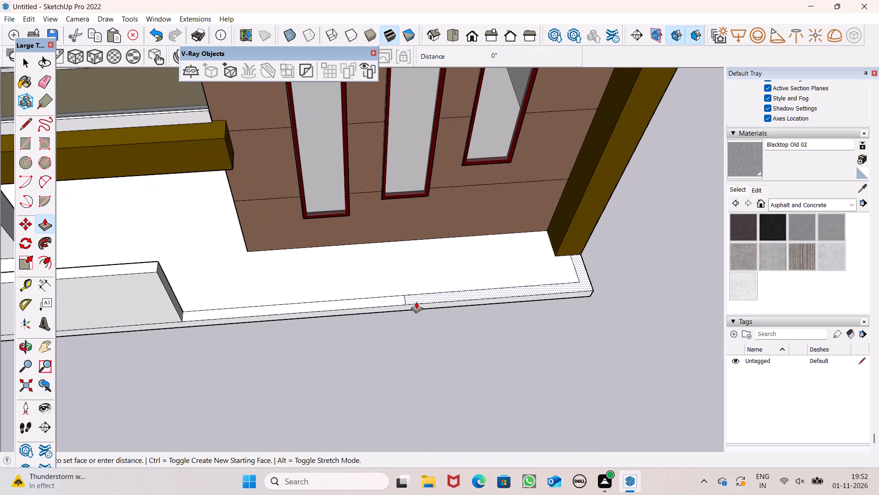
{"action": "left_click_drag", "start_coordinate": [416, 302], "coordinate": [156, 264], "text": "ctrl"}
{"action": "key", "text": "space"}
Examine both boundary walls, the entrance gap and the building's side from several angles.
{"action": "scroll", "coordinate": [272, 247], "scroll_direction": "down", "scroll_amount": 4}
{"action": "middle_click_drag", "start_coordinate": [342, 301], "coordinate": [318, 196]}
{"action": "scroll", "coordinate": [387, 179], "scroll_direction": "down", "scroll_amount": 5}
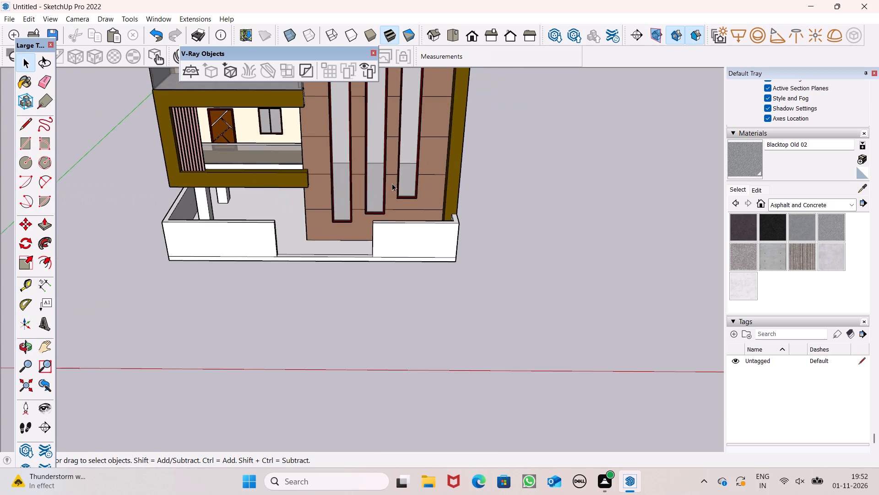
{"action": "scroll", "coordinate": [384, 236], "scroll_direction": "down", "scroll_amount": 2}
{"action": "middle_click_drag", "start_coordinate": [322, 195], "coordinate": [35, 159]}
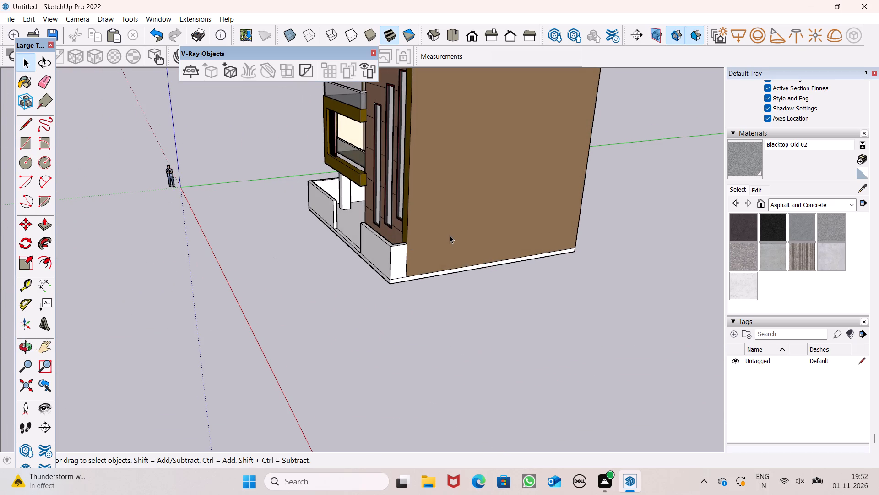
{"action": "middle_click_drag", "start_coordinate": [426, 275], "coordinate": [700, 318]}
{"action": "scroll", "coordinate": [701, 322], "scroll_direction": "up", "scroll_amount": 1}
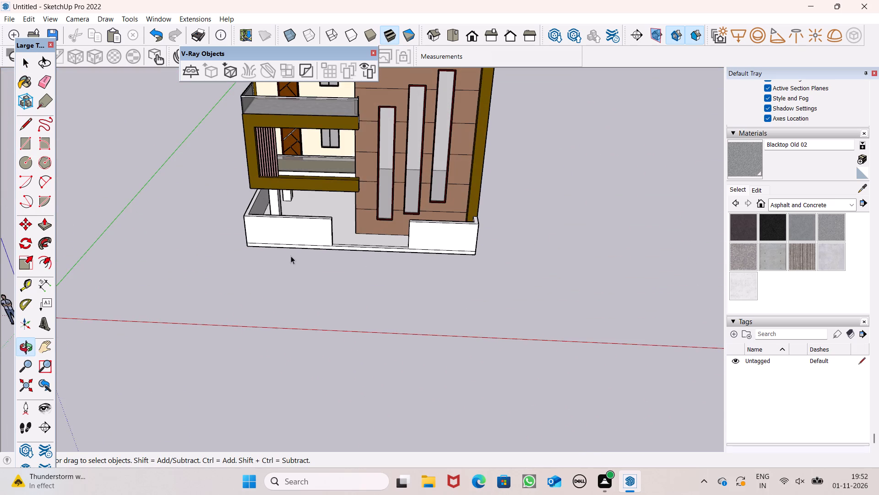
{"action": "scroll", "coordinate": [299, 220], "scroll_direction": "up", "scroll_amount": 6}
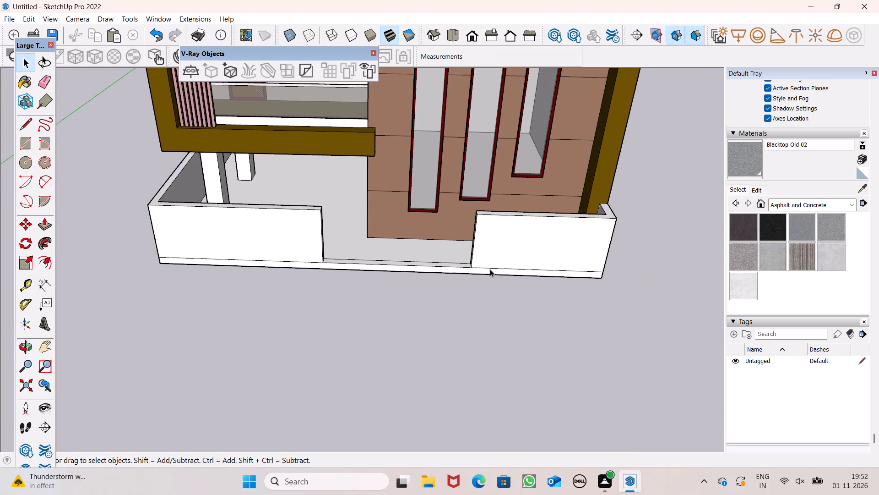
{"action": "middle_click_drag", "start_coordinate": [489, 269], "coordinate": [323, 300]}
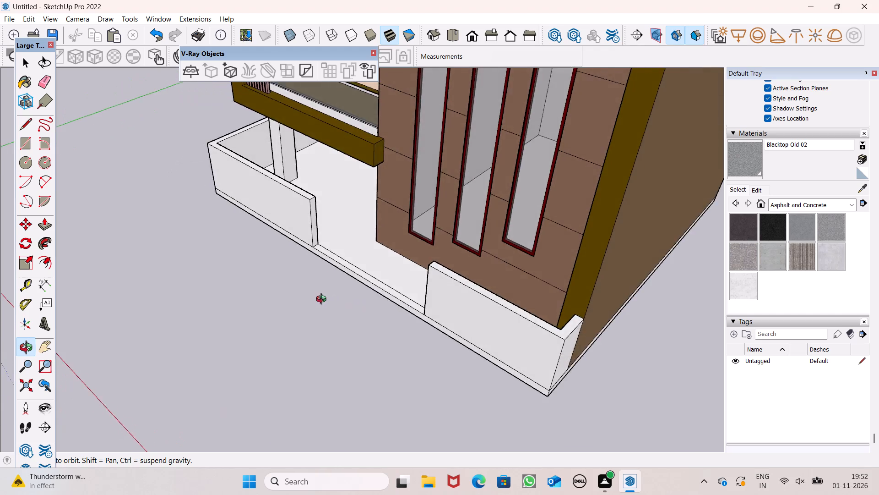
{"action": "middle_click_drag", "start_coordinate": [323, 300], "coordinate": [577, 246]}
{"action": "scroll", "coordinate": [331, 237], "scroll_direction": "down", "scroll_amount": 1}
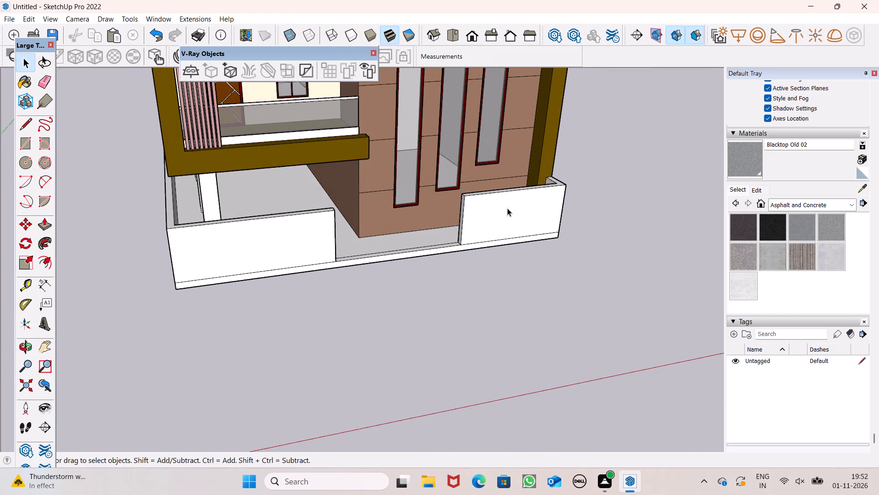
{"action": "scroll", "coordinate": [510, 208], "scroll_direction": "up", "scroll_amount": 6}
{"action": "scroll", "coordinate": [415, 202], "scroll_direction": "down", "scroll_amount": 3}
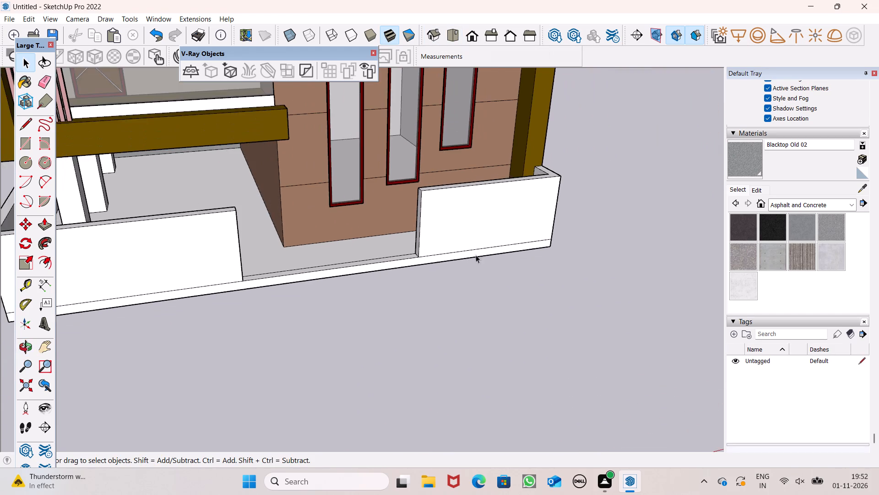
Draw a freestanding upright rectangle about 9'5" by 3'7" beside the building, past the slotted facade's boundary wall.
{"action": "scroll", "coordinate": [476, 245], "scroll_direction": "down", "scroll_amount": 4}
{"action": "middle_click_drag", "start_coordinate": [354, 259], "coordinate": [570, 221]}
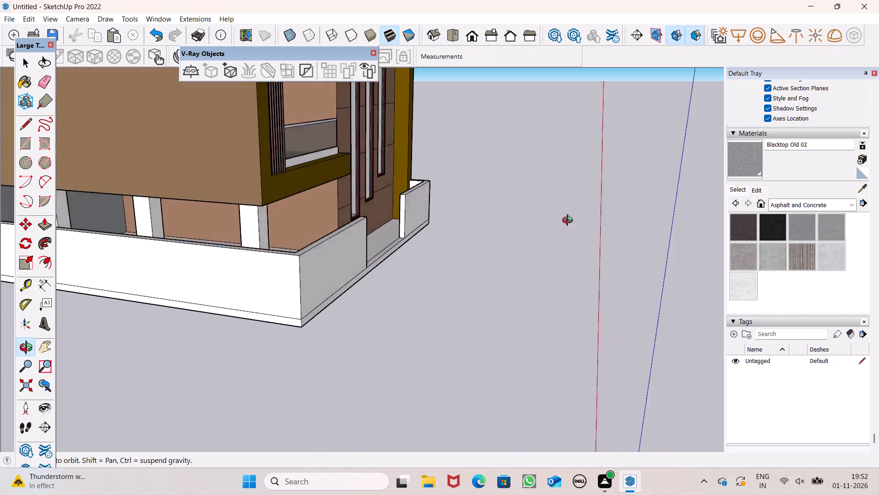
{"action": "middle_click_drag", "start_coordinate": [570, 221], "coordinate": [637, 235]}
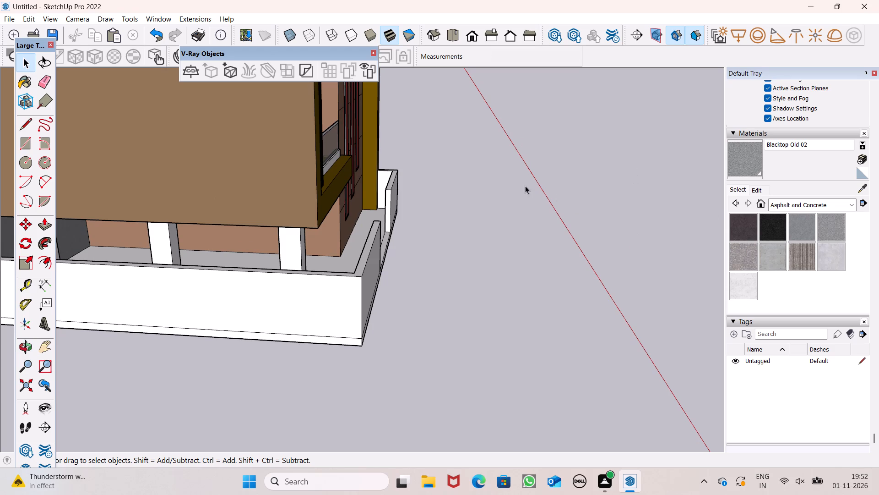
{"action": "scroll", "coordinate": [523, 189], "scroll_direction": "down", "scroll_amount": 2}
{"action": "middle_click_drag", "start_coordinate": [547, 238], "coordinate": [155, 258]}
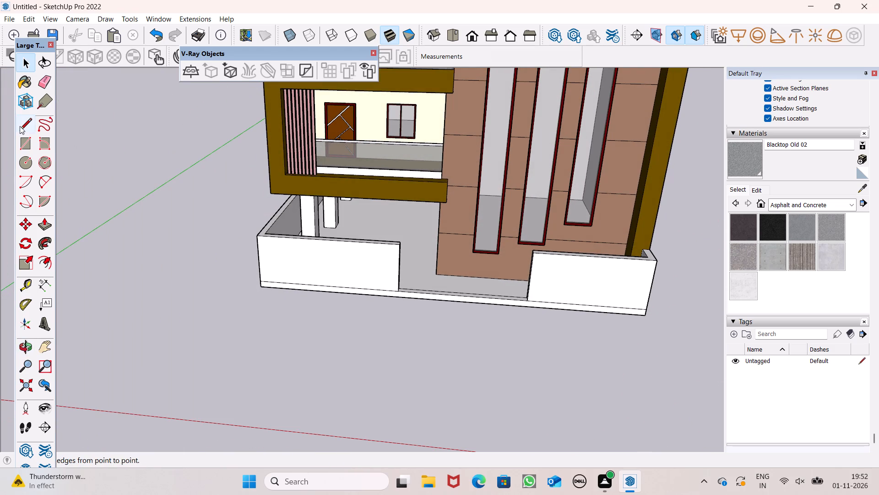
{"action": "left_click", "coordinate": [20, 147]}
{"action": "scroll", "coordinate": [431, 159], "scroll_direction": "down", "scroll_amount": 5}
{"action": "middle_click_drag", "start_coordinate": [511, 302], "coordinate": [514, 227]}
{"action": "scroll", "coordinate": [320, 223], "scroll_direction": "down", "scroll_amount": 2}
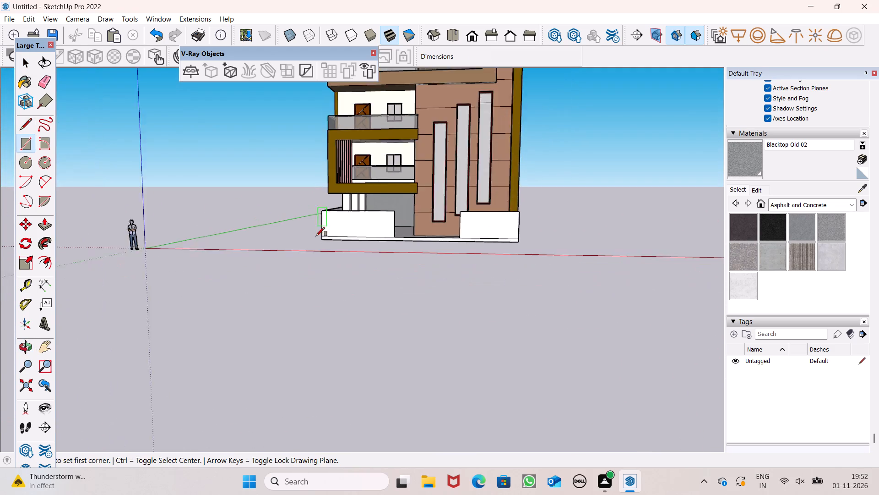
{"action": "scroll", "coordinate": [316, 236], "scroll_direction": "down", "scroll_amount": 2}
{"action": "scroll", "coordinate": [706, 252], "scroll_direction": "up", "scroll_amount": 4}
{"action": "scroll", "coordinate": [470, 229], "scroll_direction": "up", "scroll_amount": 6}
{"action": "left_click", "coordinate": [454, 192]}
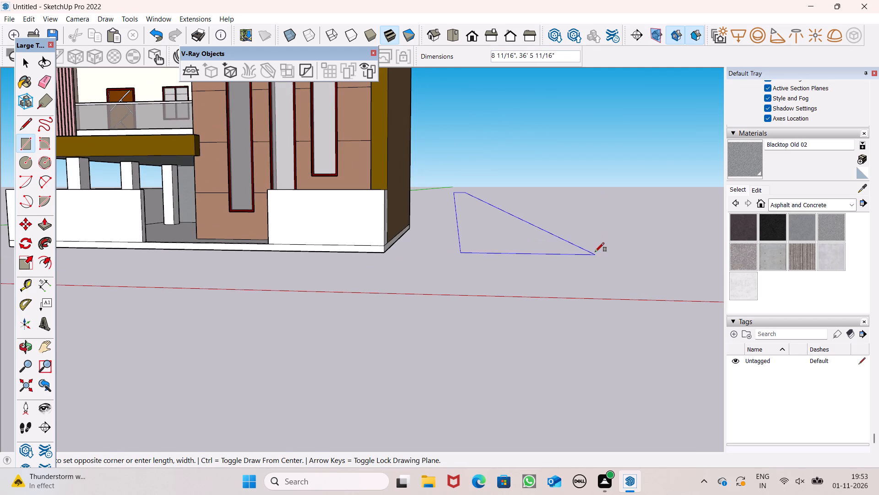
{"action": "scroll", "coordinate": [609, 236], "scroll_direction": "up", "scroll_amount": 2}
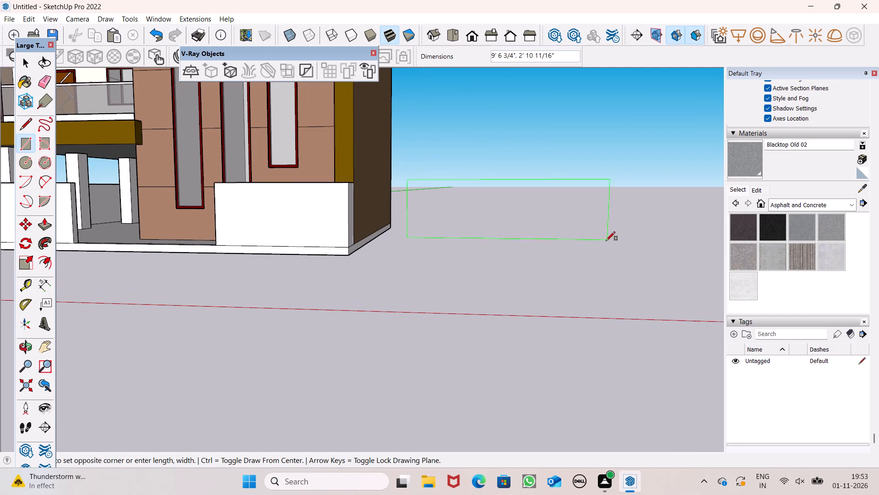
{"action": "left_click", "coordinate": [602, 255]}
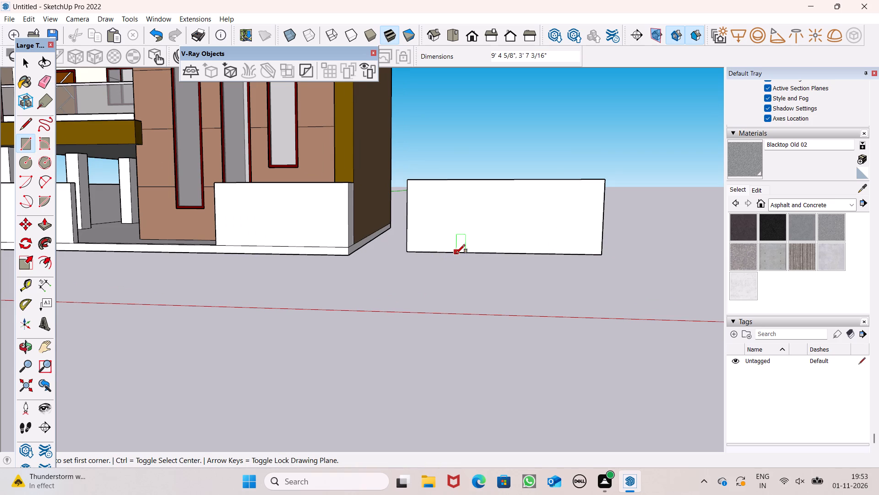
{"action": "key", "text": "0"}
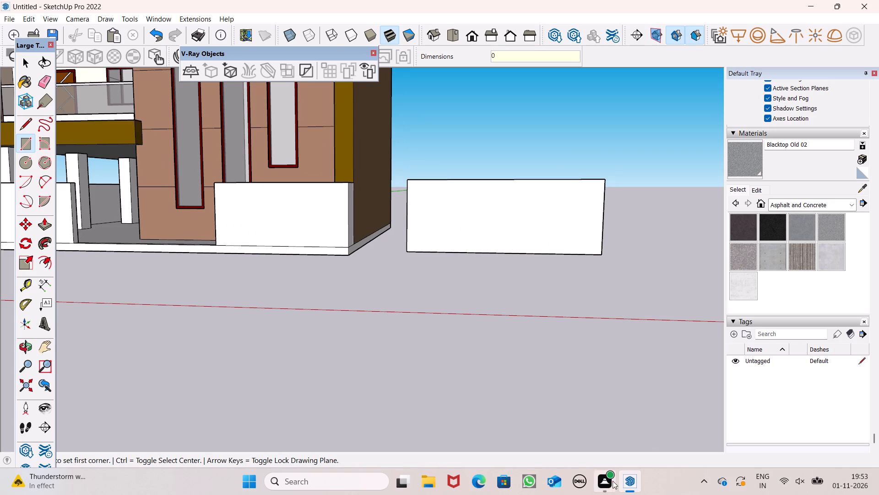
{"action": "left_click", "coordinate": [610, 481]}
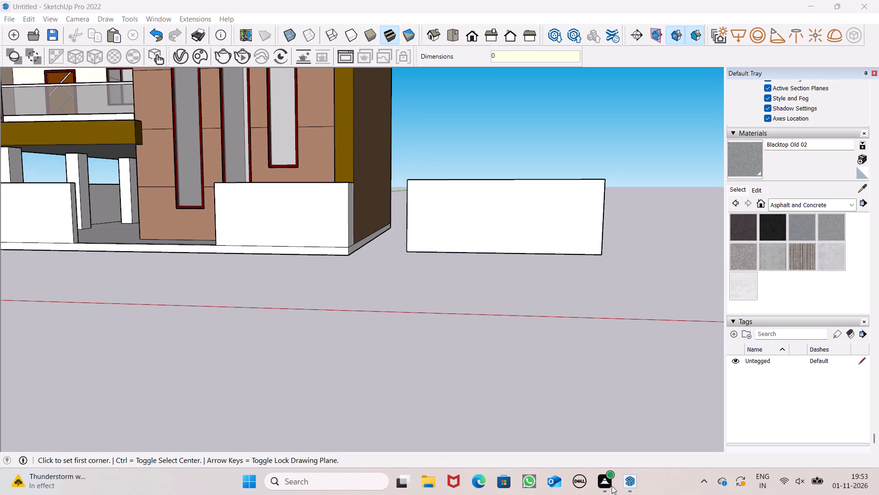
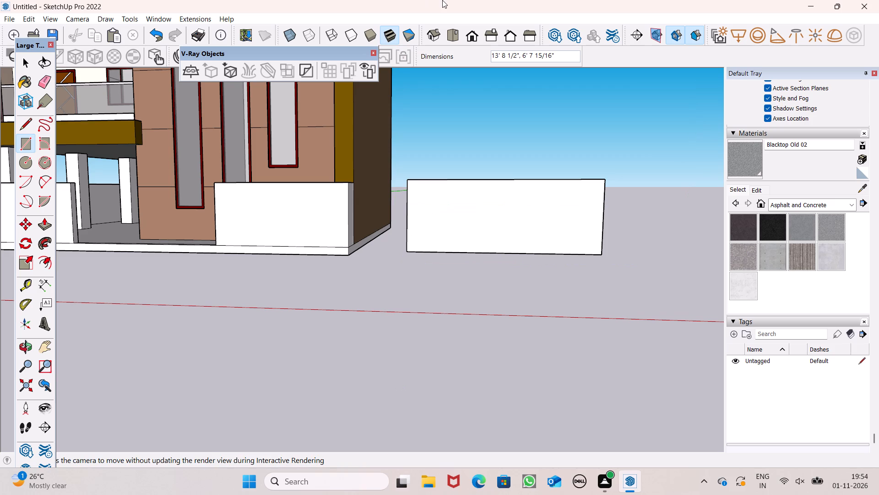
Delete the freestanding white rectangle and its edges beside the building.
{"action": "scroll", "coordinate": [385, 56], "scroll_direction": "down", "scroll_amount": 5}
{"action": "scroll", "coordinate": [409, 205], "scroll_direction": "down", "scroll_amount": 2}
{"action": "key", "text": "space"}
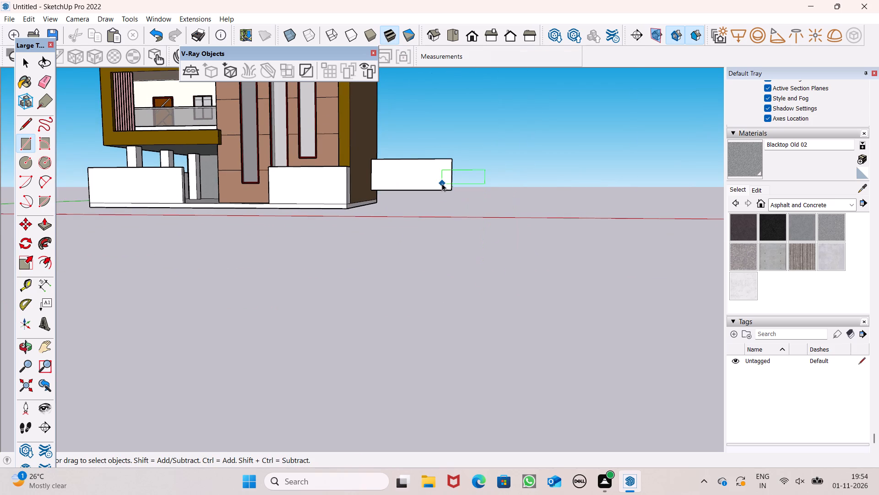
{"action": "scroll", "coordinate": [441, 183], "scroll_direction": "up", "scroll_amount": 1}
{"action": "key", "text": "space"}
{"action": "scroll", "coordinate": [425, 143], "scroll_direction": "up", "scroll_amount": 4}
{"action": "scroll", "coordinate": [423, 164], "scroll_direction": "down", "scroll_amount": 3}
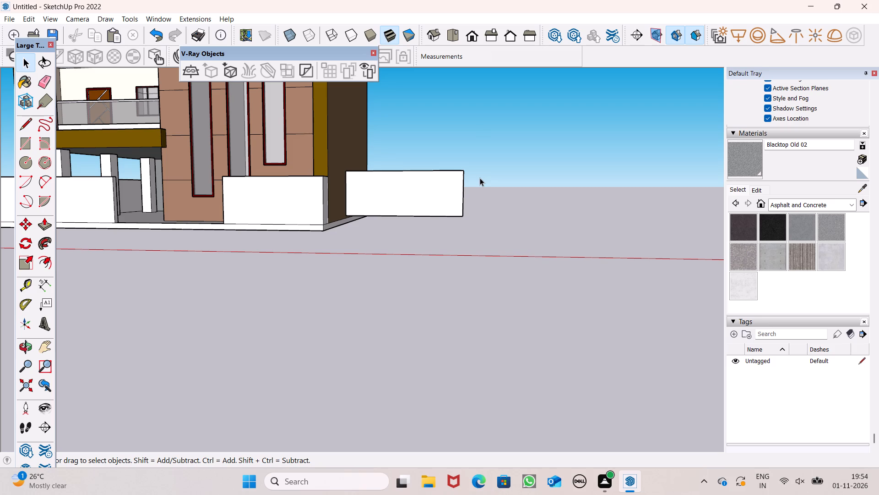
{"action": "scroll", "coordinate": [480, 178], "scroll_direction": "down", "scroll_amount": 1}
{"action": "double_click", "coordinate": [423, 194]}
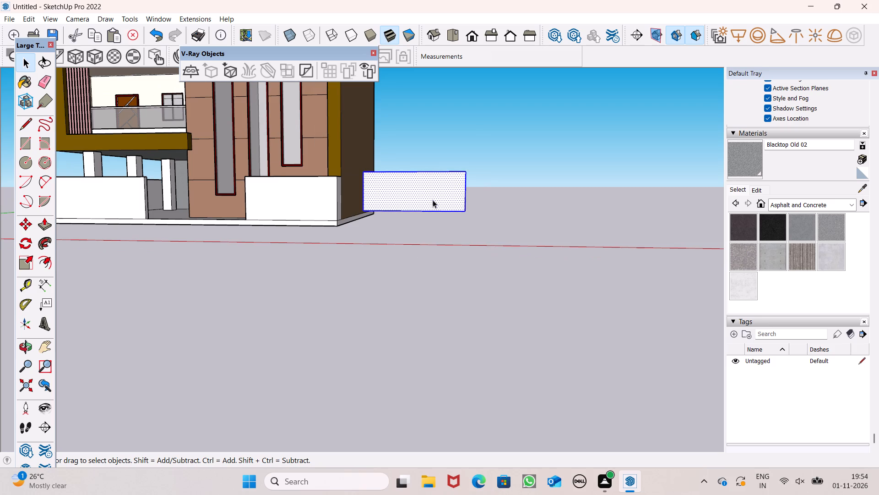
{"action": "key", "text": "Delete"}
Use Push/Pull to shorten the front boundary wall on the balcony side by about 6' 6" from its gate-opening end.
{"action": "scroll", "coordinate": [456, 239], "scroll_direction": "down", "scroll_amount": 6}
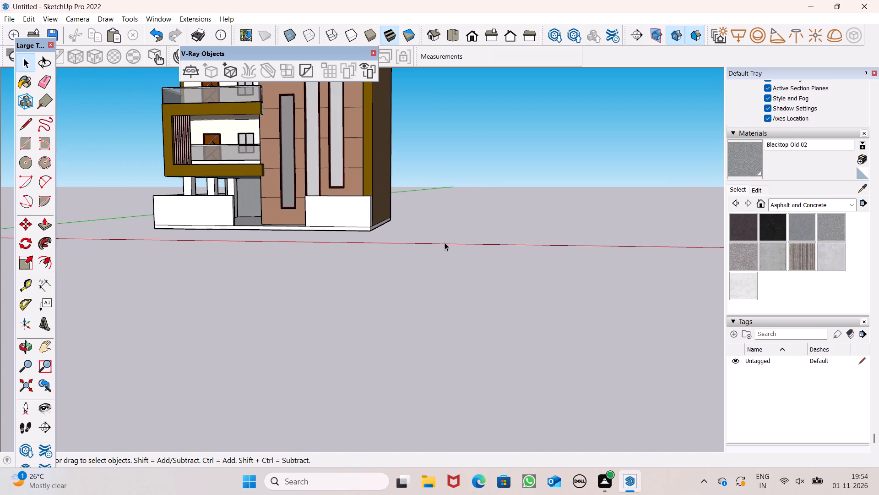
{"action": "scroll", "coordinate": [445, 241], "scroll_direction": "down", "scroll_amount": 2}
{"action": "middle_click_drag", "start_coordinate": [358, 242], "coordinate": [462, 337]}
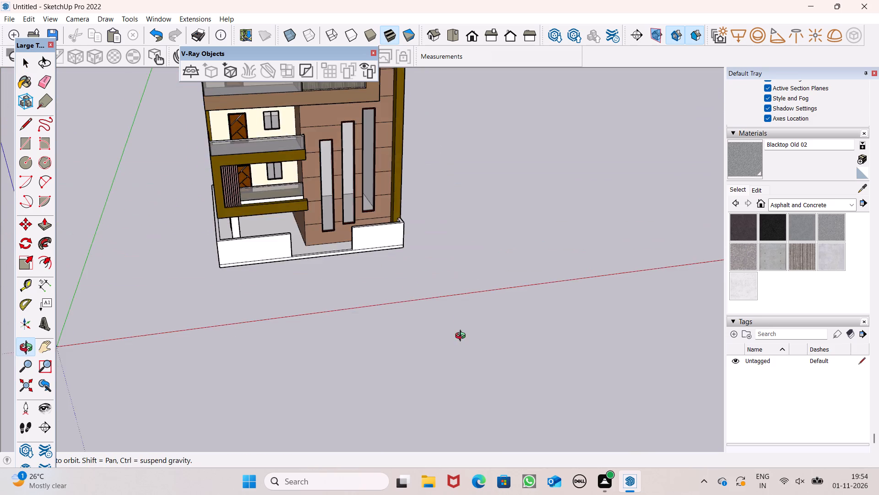
{"action": "middle_click_drag", "start_coordinate": [462, 337], "coordinate": [401, 398]}
{"action": "scroll", "coordinate": [333, 222], "scroll_direction": "down", "scroll_amount": 1}
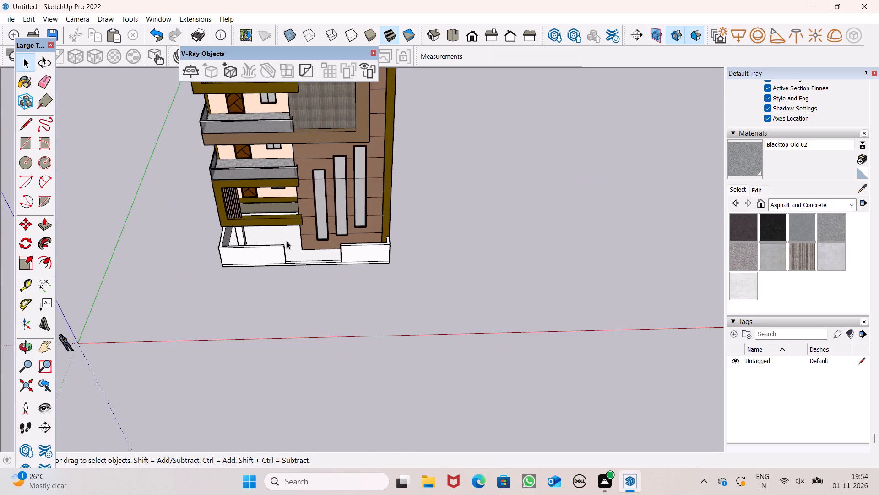
{"action": "middle_click_drag", "start_coordinate": [285, 241], "coordinate": [363, 266]}
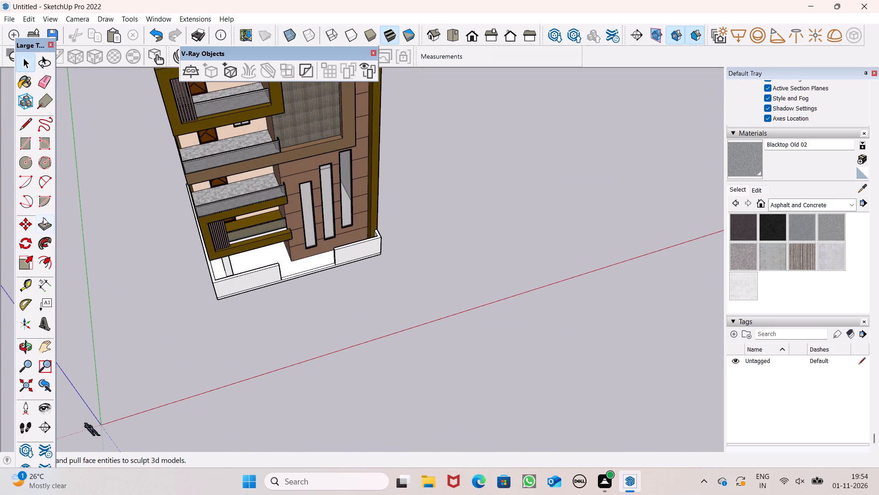
{"action": "left_click", "coordinate": [45, 222]}
{"action": "middle_click_drag", "start_coordinate": [379, 267], "coordinate": [293, 293]}
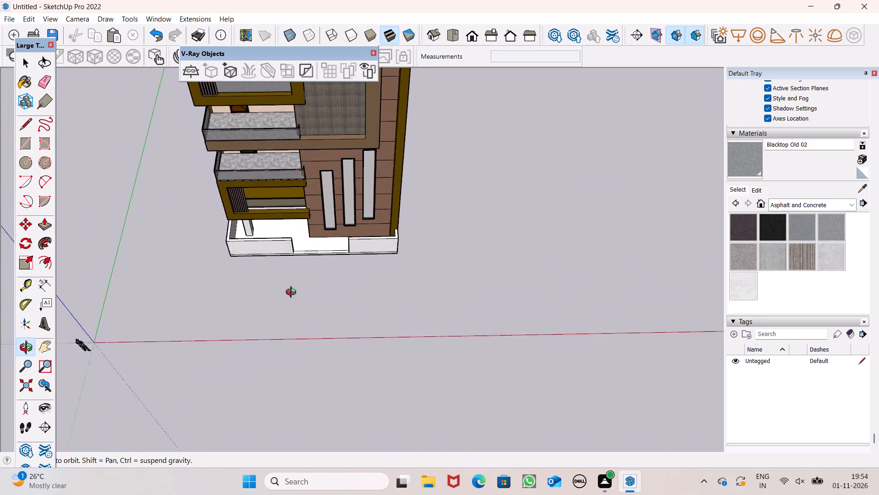
{"action": "middle_click_drag", "start_coordinate": [293, 293], "coordinate": [225, 279]}
{"action": "scroll", "coordinate": [225, 290], "scroll_direction": "up", "scroll_amount": 1}
{"action": "scroll", "coordinate": [293, 203], "scroll_direction": "up", "scroll_amount": 8}
{"action": "middle_click_drag", "start_coordinate": [326, 251], "coordinate": [264, 258]}
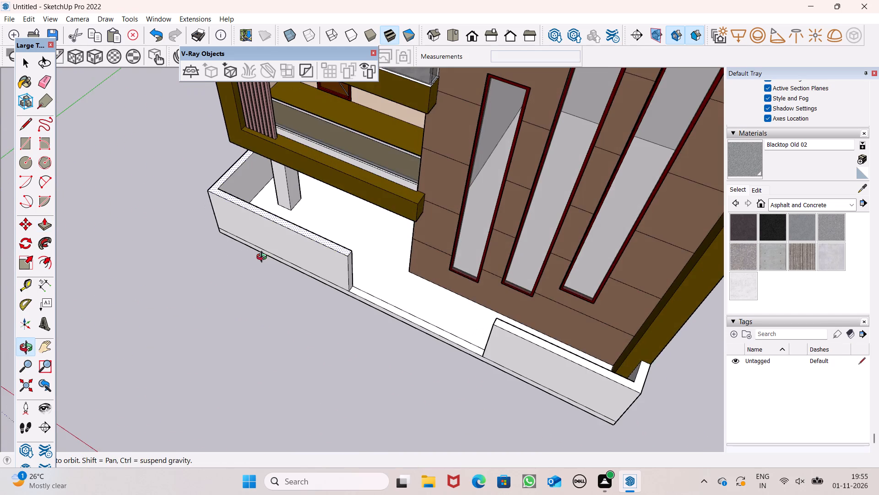
{"action": "middle_click_drag", "start_coordinate": [264, 258], "coordinate": [262, 258]}
{"action": "scroll", "coordinate": [307, 244], "scroll_direction": "up", "scroll_amount": 5}
{"action": "left_click_drag", "start_coordinate": [370, 286], "coordinate": [341, 271]}
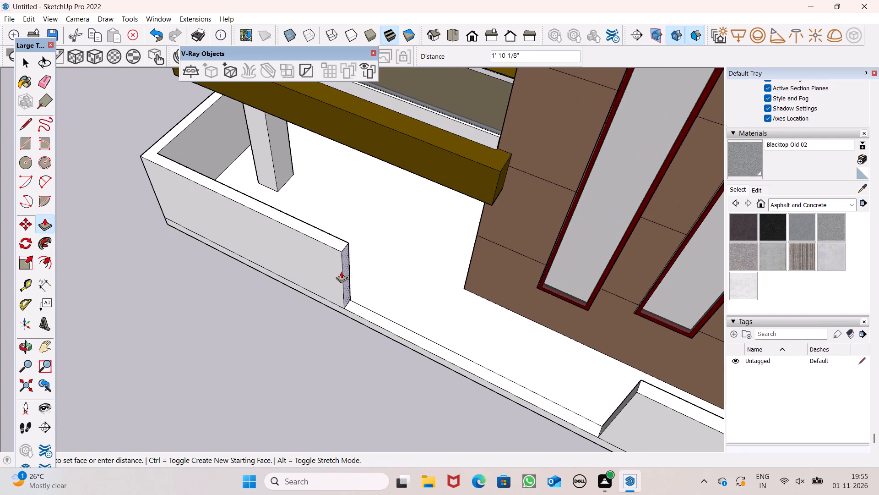
{"action": "left_click_drag", "start_coordinate": [341, 271], "coordinate": [276, 253]}
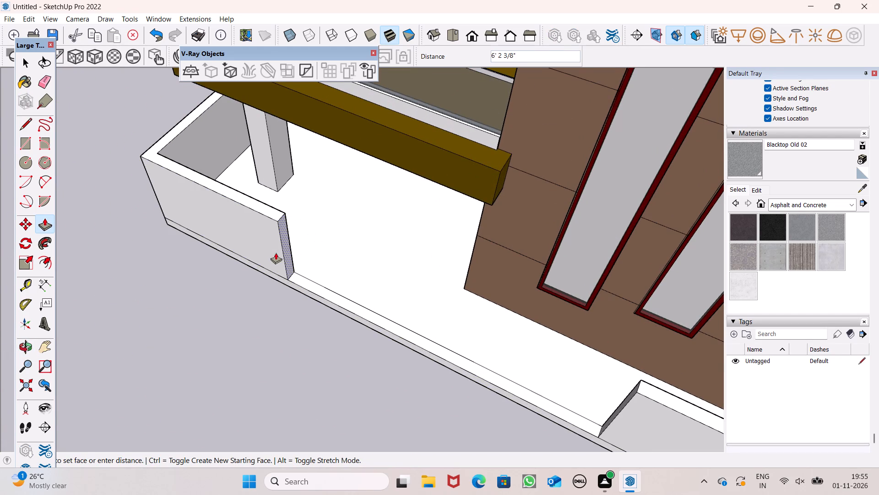
{"action": "left_click_drag", "start_coordinate": [276, 253], "coordinate": [275, 252]}
Push the same wall end back by about another 1' 3" to widen the gate opening.
{"action": "middle_click_drag", "start_coordinate": [347, 275], "coordinate": [456, 178]}
{"action": "scroll", "coordinate": [365, 199], "scroll_direction": "down", "scroll_amount": 3}
{"action": "scroll", "coordinate": [334, 245], "scroll_direction": "up", "scroll_amount": 3}
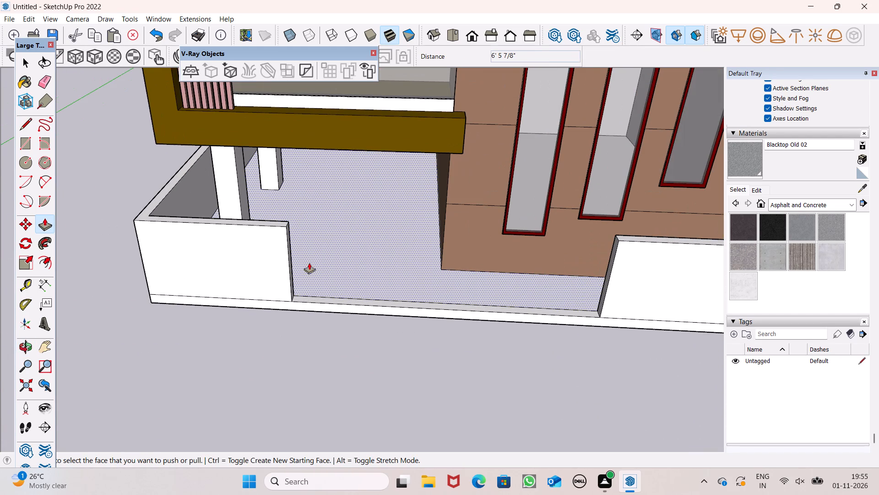
{"action": "left_click_drag", "start_coordinate": [288, 292], "coordinate": [263, 293]}
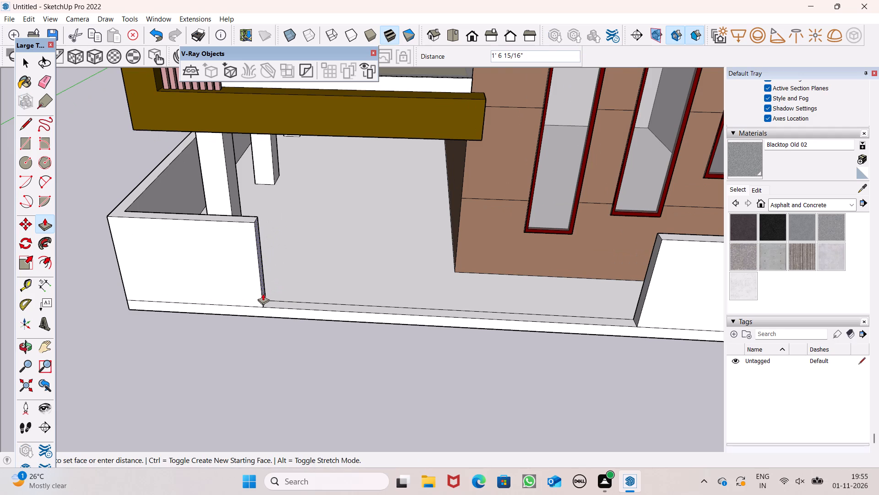
{"action": "left_click_drag", "start_coordinate": [263, 293], "coordinate": [268, 294]}
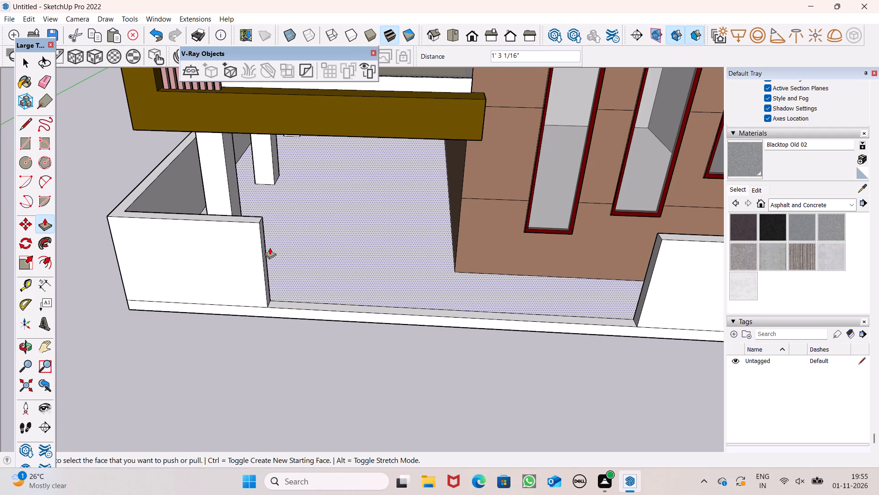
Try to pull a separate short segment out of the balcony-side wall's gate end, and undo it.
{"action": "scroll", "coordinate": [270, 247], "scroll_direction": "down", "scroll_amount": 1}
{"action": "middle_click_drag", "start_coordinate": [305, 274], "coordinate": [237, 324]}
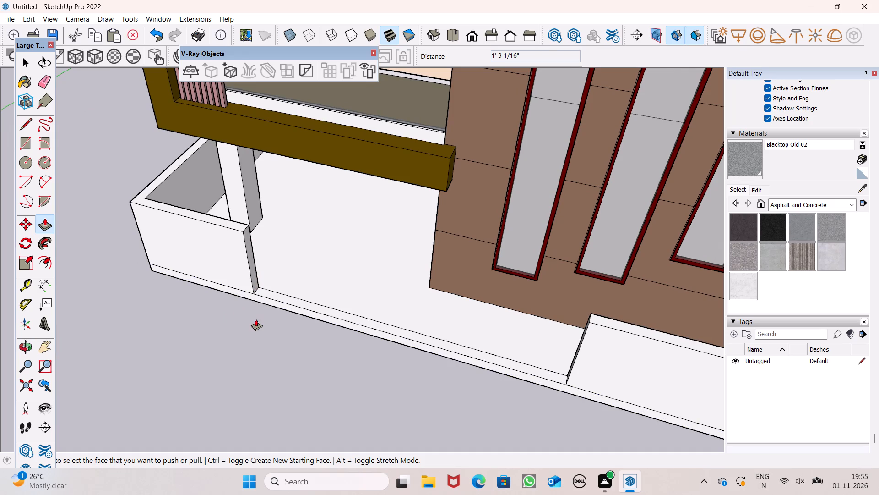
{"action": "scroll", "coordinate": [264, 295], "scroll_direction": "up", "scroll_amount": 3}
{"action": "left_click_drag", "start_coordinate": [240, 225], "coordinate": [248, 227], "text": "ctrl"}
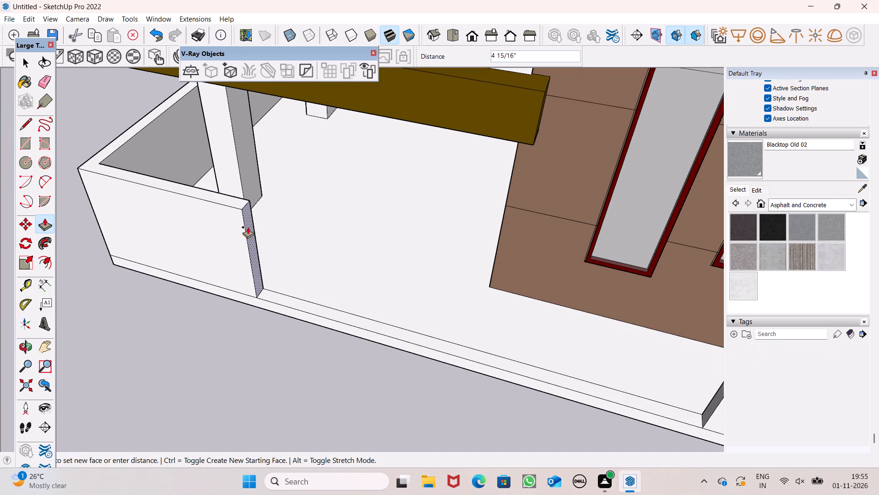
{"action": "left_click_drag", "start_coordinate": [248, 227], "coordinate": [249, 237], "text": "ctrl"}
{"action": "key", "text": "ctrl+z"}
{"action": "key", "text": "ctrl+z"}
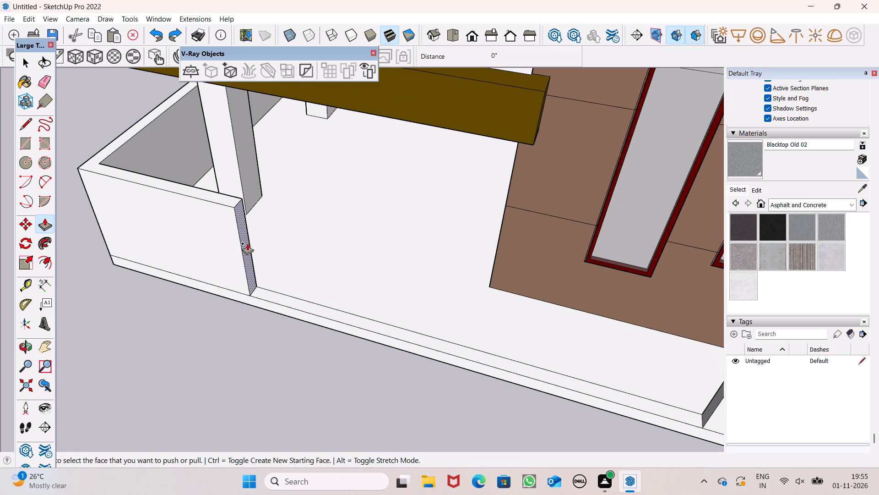
Pull a new separate segment about 1' long out of the balcony-side wall's gate end, keeping the starting face.
{"action": "left_click_drag", "start_coordinate": [266, 243], "coordinate": [242, 241]}
{"action": "left_click_drag", "start_coordinate": [243, 238], "coordinate": [245, 239]}
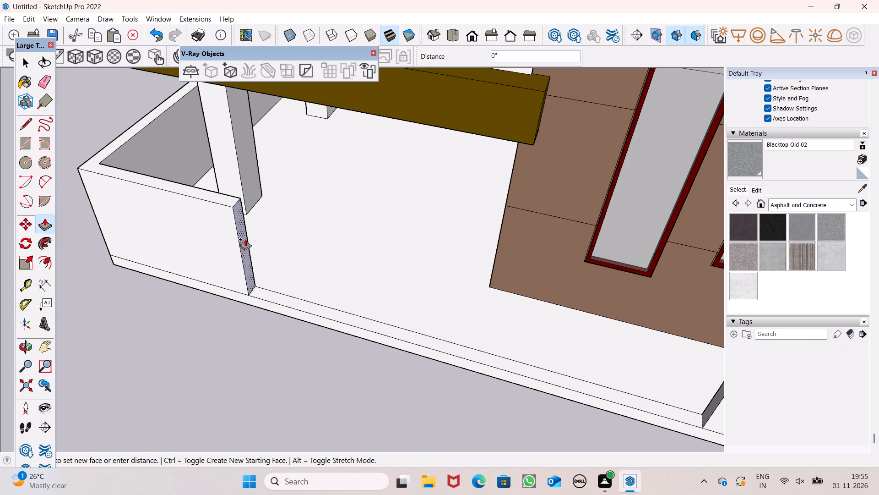
{"action": "left_click_drag", "start_coordinate": [245, 239], "coordinate": [258, 248]}
Raise the top of the new end segment by about 1' 10" to form a gate pillar.
{"action": "scroll", "coordinate": [240, 248], "scroll_direction": "down", "scroll_amount": 3}
{"action": "middle_click_drag", "start_coordinate": [237, 249], "coordinate": [317, 280]}
{"action": "scroll", "coordinate": [256, 239], "scroll_direction": "up", "scroll_amount": 2}
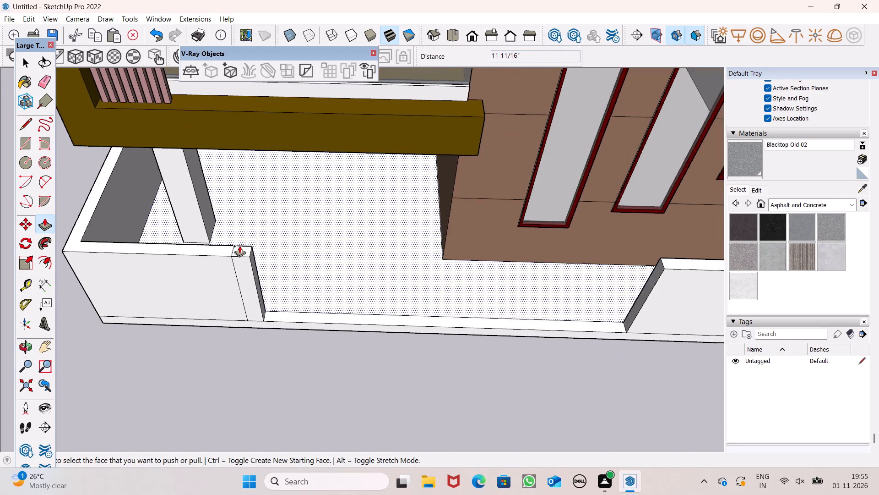
{"action": "left_click_drag", "start_coordinate": [239, 253], "coordinate": [241, 224]}
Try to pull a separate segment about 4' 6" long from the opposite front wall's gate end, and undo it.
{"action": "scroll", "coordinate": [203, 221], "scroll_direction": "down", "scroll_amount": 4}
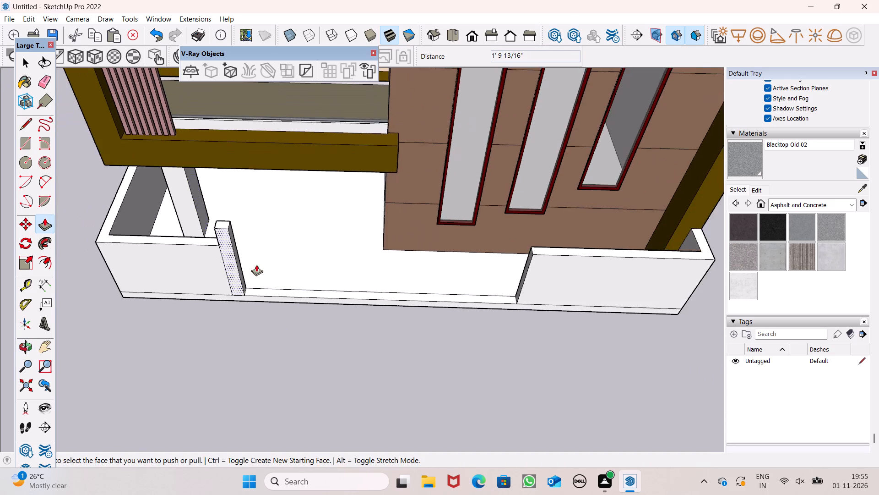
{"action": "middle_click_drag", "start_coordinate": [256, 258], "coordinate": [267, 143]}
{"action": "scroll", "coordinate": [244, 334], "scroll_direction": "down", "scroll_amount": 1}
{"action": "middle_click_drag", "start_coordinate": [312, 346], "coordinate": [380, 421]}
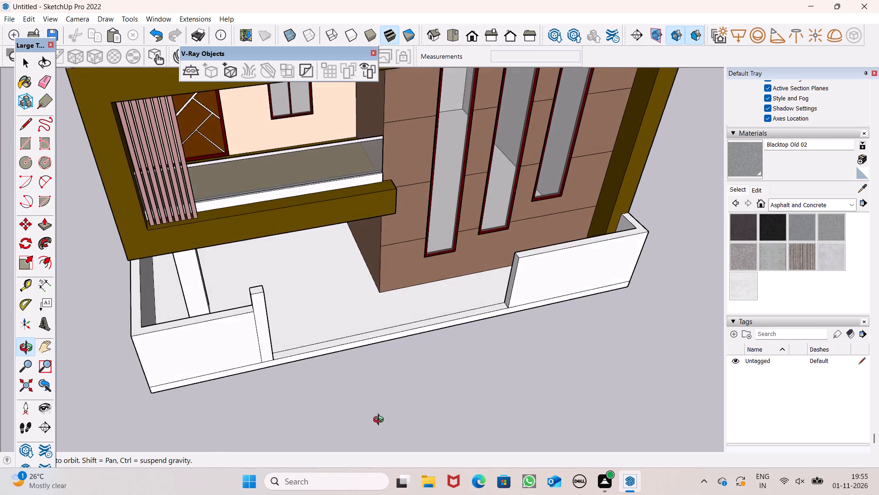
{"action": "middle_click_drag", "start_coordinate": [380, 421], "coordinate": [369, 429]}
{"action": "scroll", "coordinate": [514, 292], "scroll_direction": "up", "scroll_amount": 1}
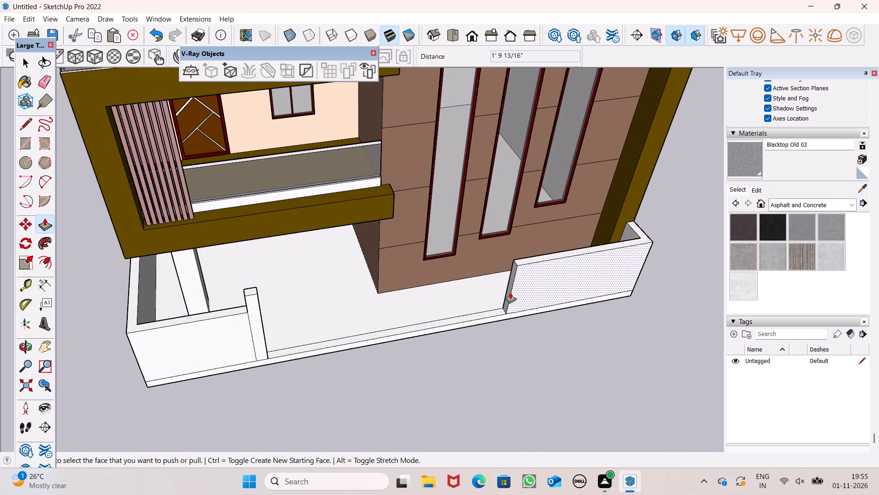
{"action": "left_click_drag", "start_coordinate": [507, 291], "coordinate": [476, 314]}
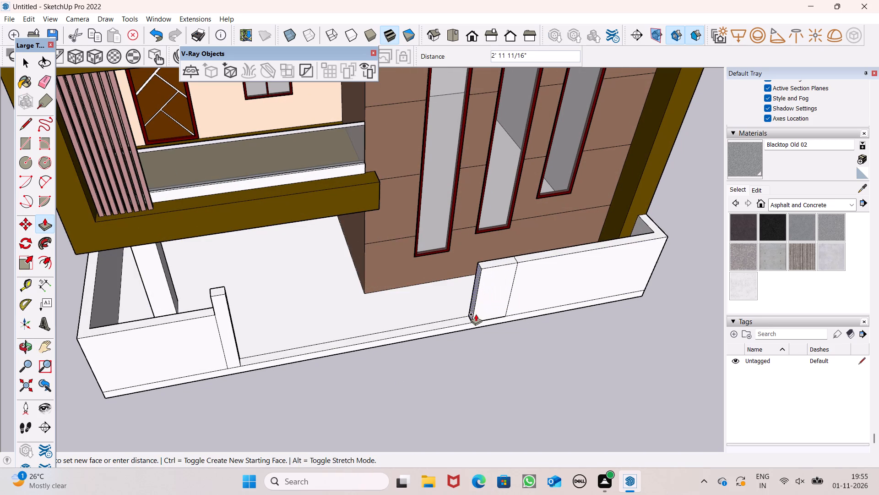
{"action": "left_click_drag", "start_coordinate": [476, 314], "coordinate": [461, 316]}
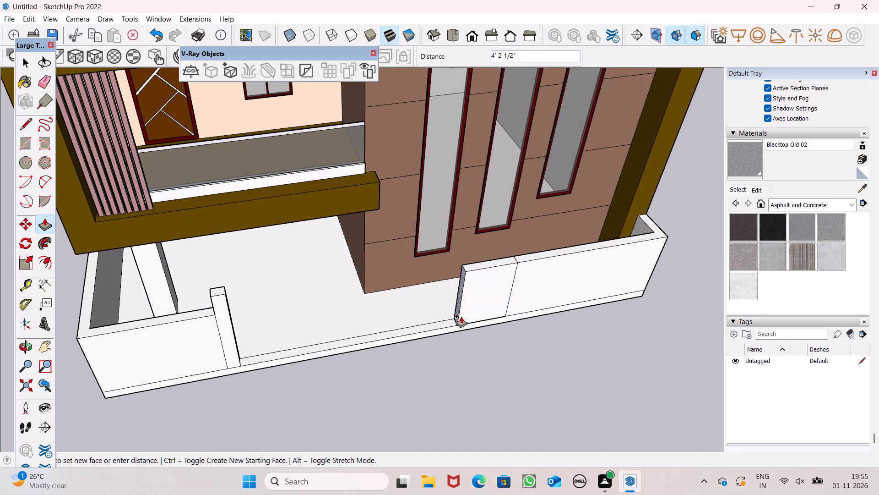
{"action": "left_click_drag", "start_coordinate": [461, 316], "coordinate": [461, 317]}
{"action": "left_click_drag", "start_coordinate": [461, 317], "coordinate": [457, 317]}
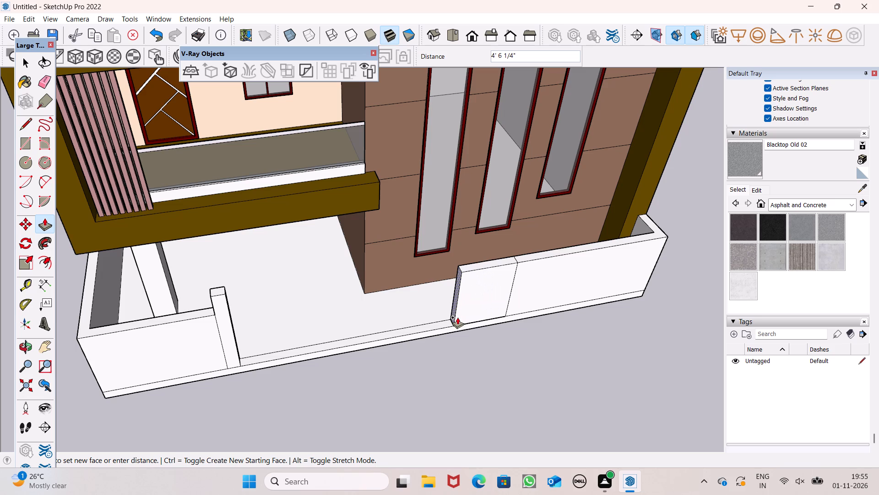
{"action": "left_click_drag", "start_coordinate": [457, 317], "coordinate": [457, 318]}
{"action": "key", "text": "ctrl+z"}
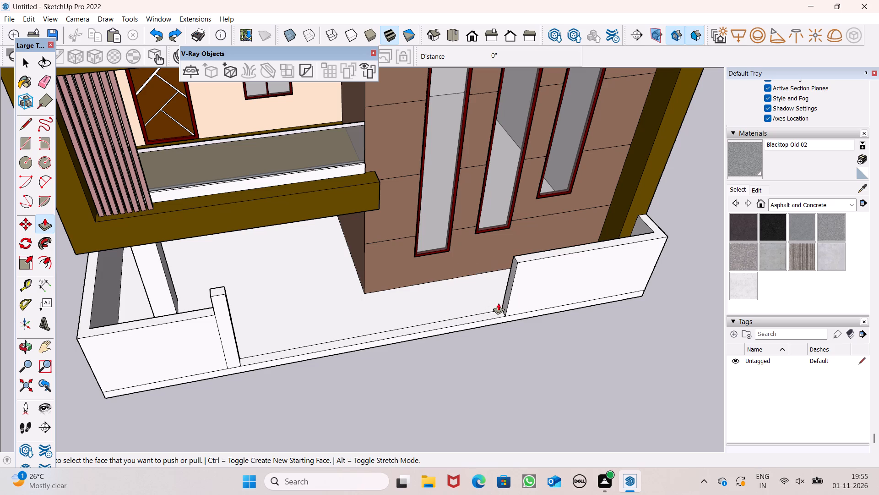
Lengthen the opposite front wall, before the brown facade, by about 4' 7" toward the gate opening.
{"action": "left_click_drag", "start_coordinate": [507, 298], "coordinate": [467, 320]}
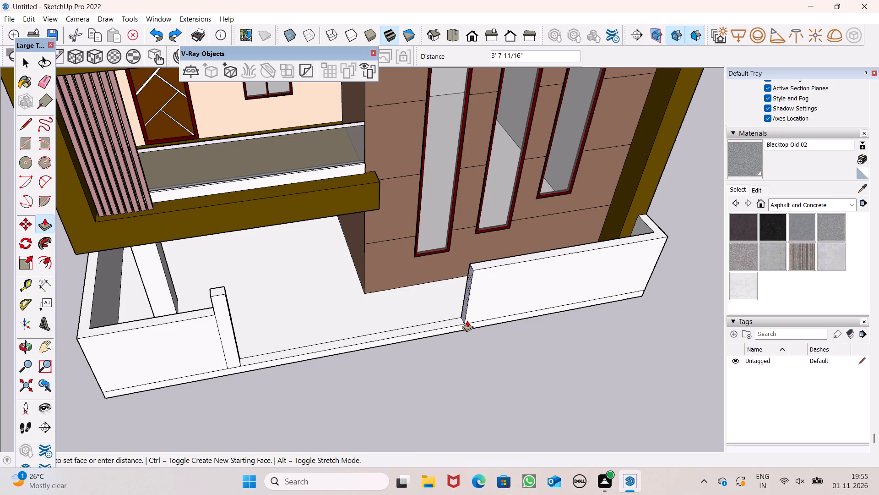
{"action": "left_click_drag", "start_coordinate": [467, 320], "coordinate": [440, 330]}
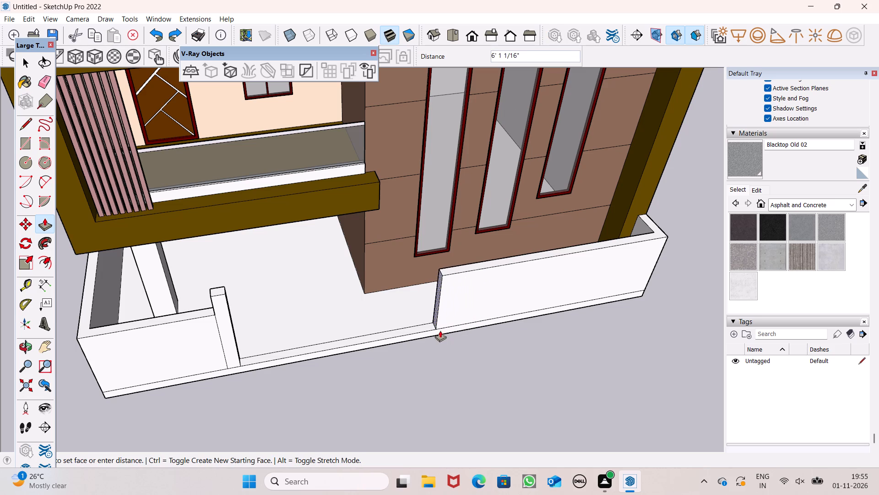
{"action": "left_click_drag", "start_coordinate": [440, 330], "coordinate": [456, 322]}
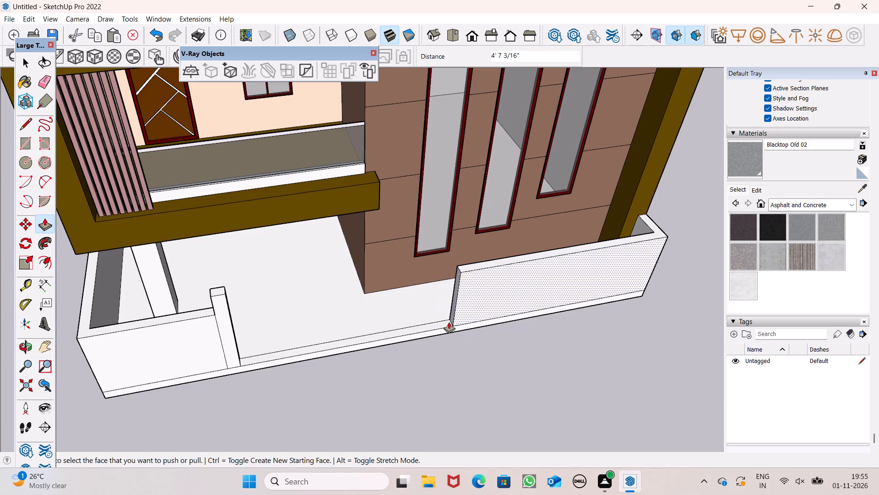
Pull a new separate segment about 4' 8" long from the facade-side wall's gate end, keeping the starting face.
{"action": "middle_click_drag", "start_coordinate": [460, 325], "coordinate": [499, 341]}
{"action": "middle_click_drag", "start_coordinate": [472, 306], "coordinate": [441, 313]}
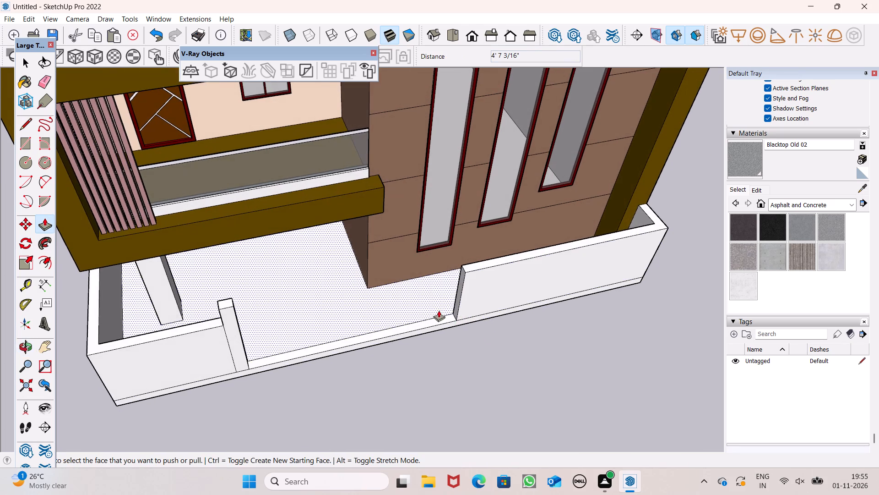
{"action": "left_click_drag", "start_coordinate": [459, 300], "coordinate": [436, 312]}
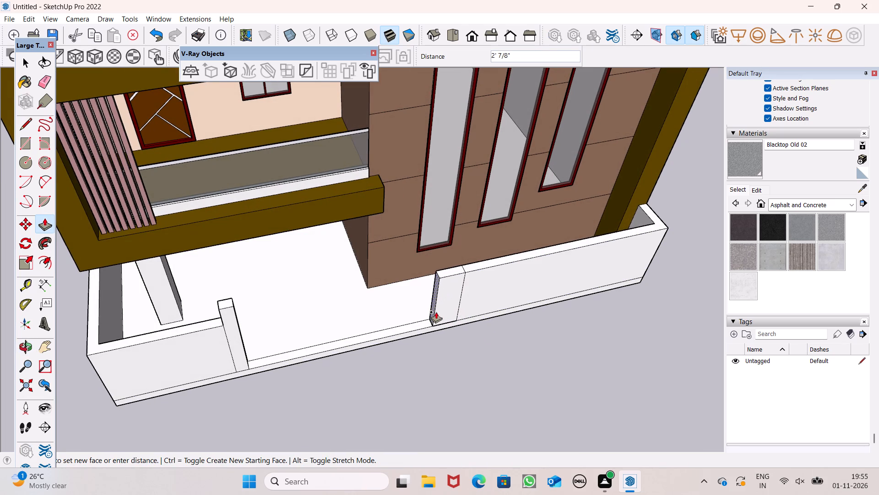
{"action": "left_click_drag", "start_coordinate": [436, 312], "coordinate": [411, 324]}
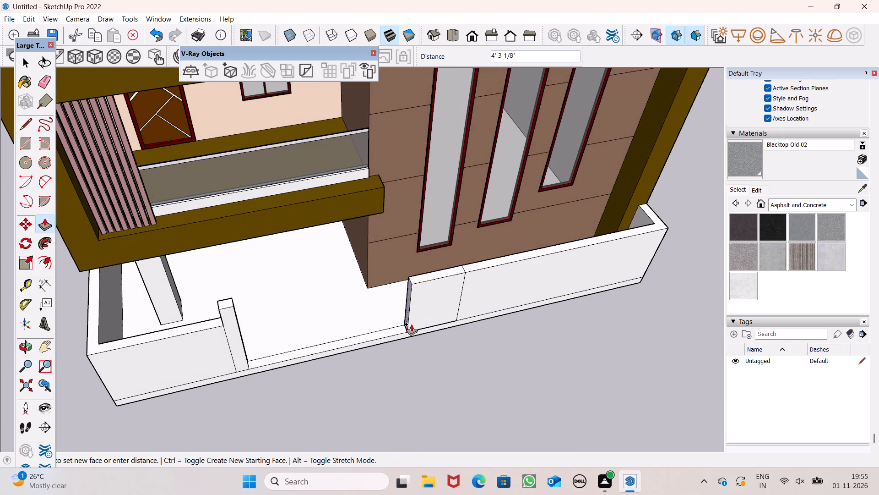
{"action": "left_click_drag", "start_coordinate": [411, 324], "coordinate": [406, 324]}
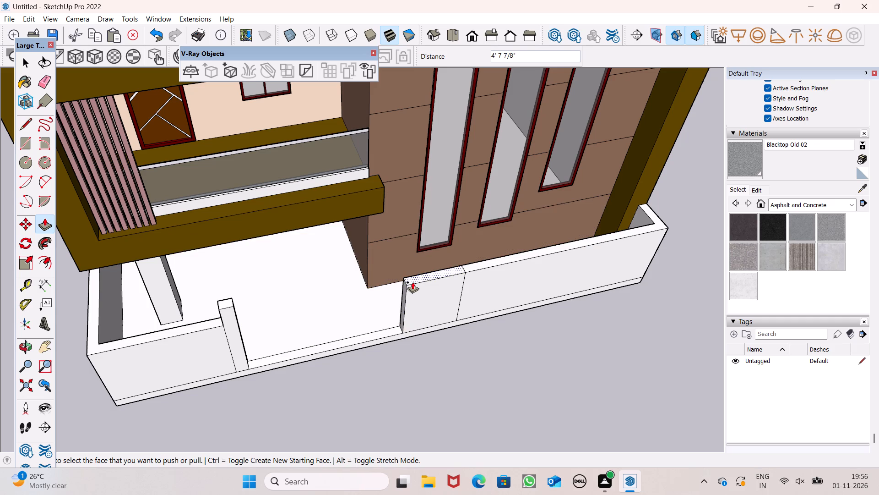
Raise the top of the facade-side end segment by about 1' 10" to match the opposite gate pillar's height.
{"action": "left_click_drag", "start_coordinate": [409, 279], "coordinate": [286, 288]}
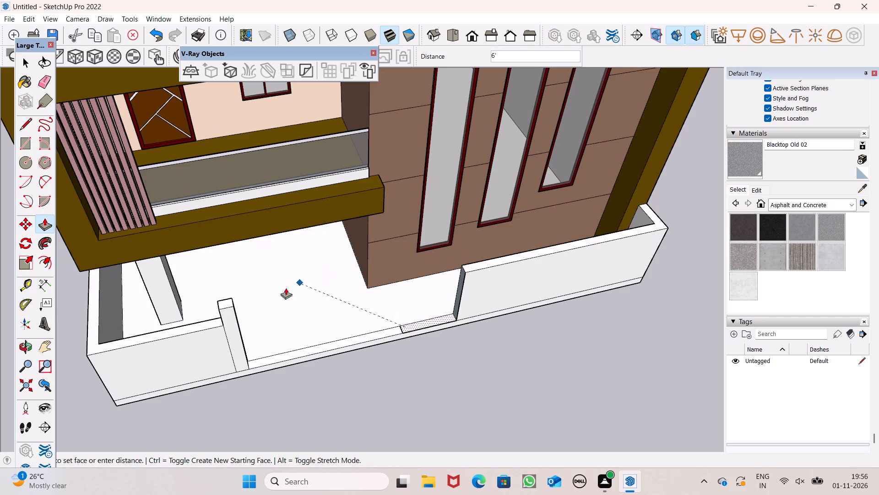
{"action": "left_click_drag", "start_coordinate": [286, 288], "coordinate": [230, 302]}
Draw a 9" horizontal line across the gate-side face of the thin pillar opposite the facade, just below its top.
{"action": "middle_click_drag", "start_coordinate": [359, 353], "coordinate": [95, 263]}
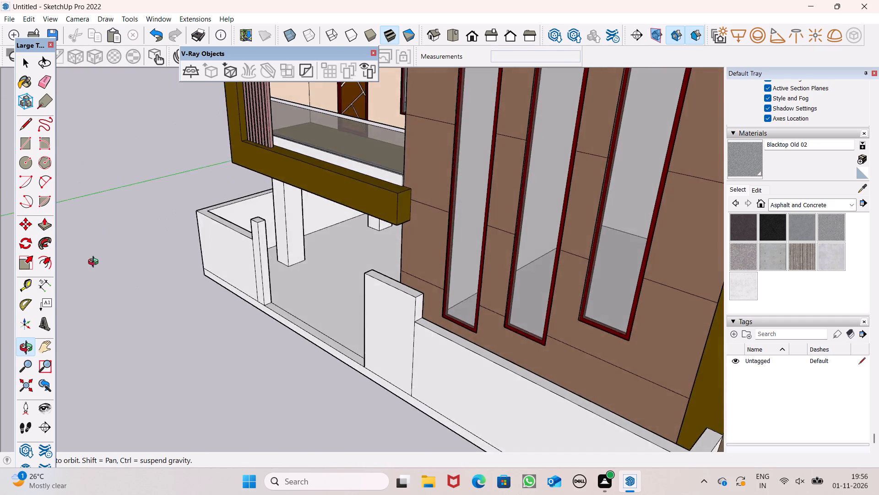
{"action": "middle_click_drag", "start_coordinate": [95, 263], "coordinate": [59, 226]}
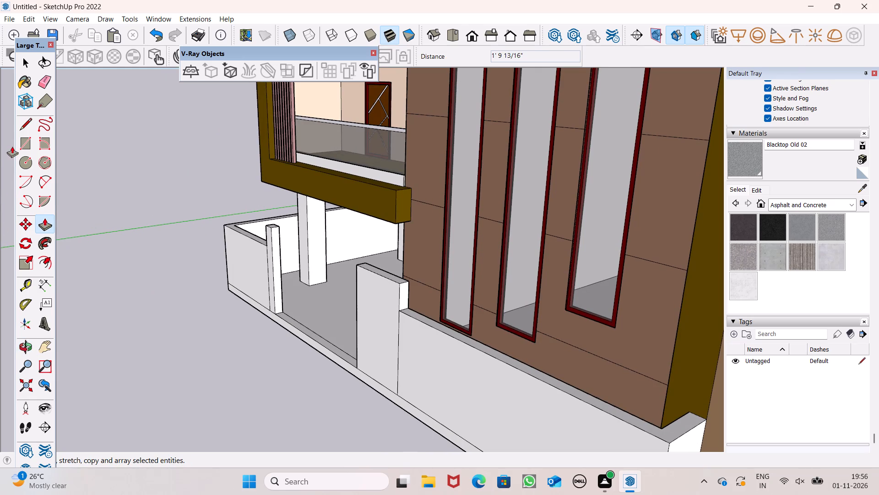
{"action": "left_click", "coordinate": [25, 124]}
{"action": "scroll", "coordinate": [268, 178], "scroll_direction": "up", "scroll_amount": 7}
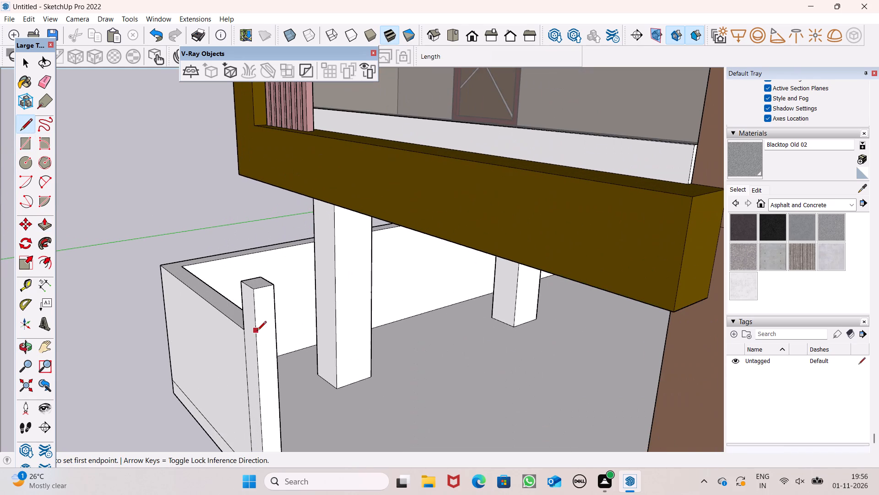
{"action": "scroll", "coordinate": [257, 312], "scroll_direction": "up", "scroll_amount": 1}
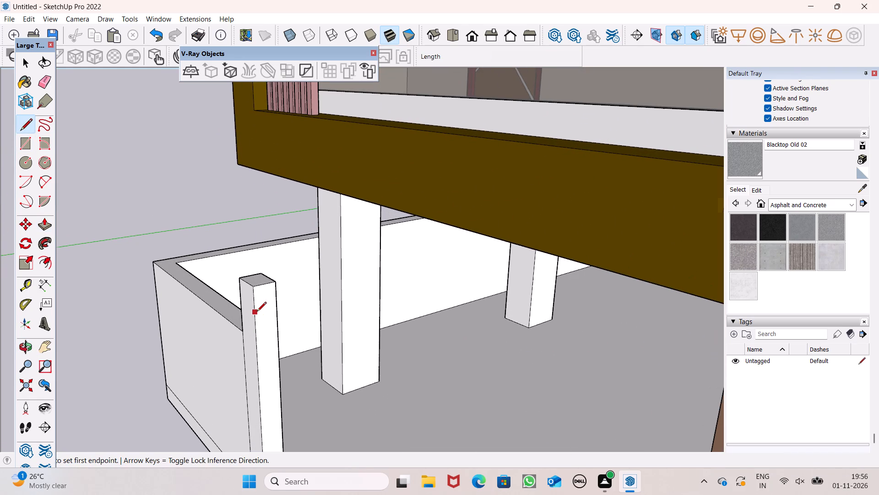
{"action": "scroll", "coordinate": [259, 278], "scroll_direction": "down", "scroll_amount": 6}
{"action": "middle_click_drag", "start_coordinate": [257, 297], "coordinate": [260, 281]}
{"action": "scroll", "coordinate": [258, 281], "scroll_direction": "up", "scroll_amount": 7}
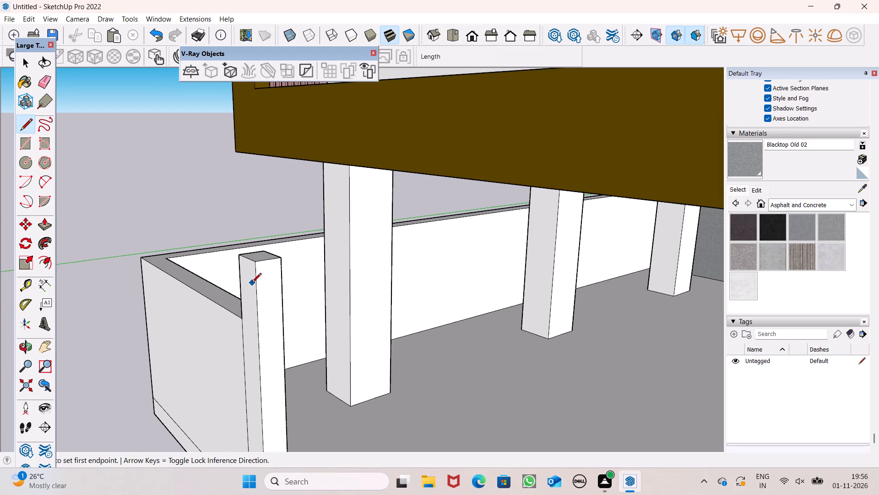
{"action": "left_click", "coordinate": [256, 279]}
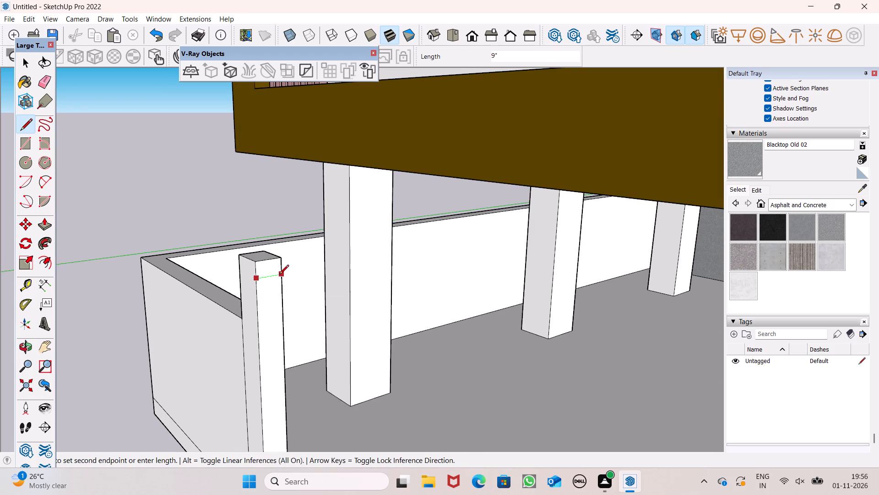
{"action": "left_click", "coordinate": [280, 275]}
{"action": "key", "text": "space"}
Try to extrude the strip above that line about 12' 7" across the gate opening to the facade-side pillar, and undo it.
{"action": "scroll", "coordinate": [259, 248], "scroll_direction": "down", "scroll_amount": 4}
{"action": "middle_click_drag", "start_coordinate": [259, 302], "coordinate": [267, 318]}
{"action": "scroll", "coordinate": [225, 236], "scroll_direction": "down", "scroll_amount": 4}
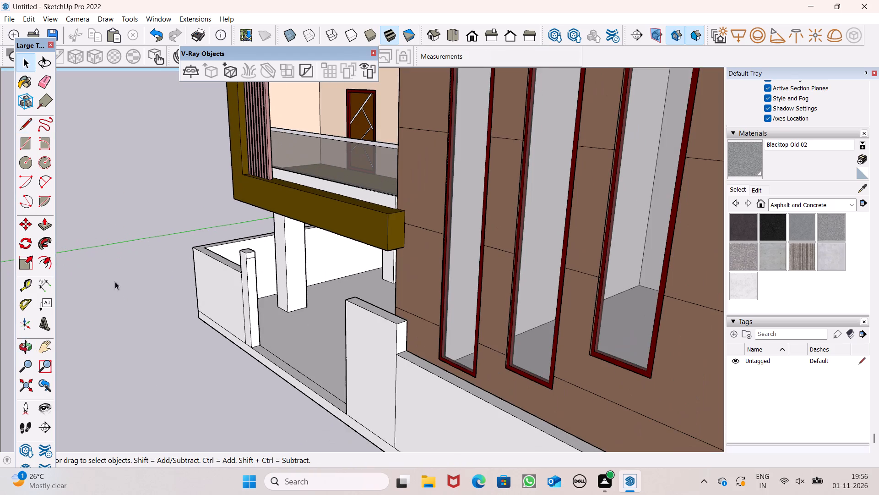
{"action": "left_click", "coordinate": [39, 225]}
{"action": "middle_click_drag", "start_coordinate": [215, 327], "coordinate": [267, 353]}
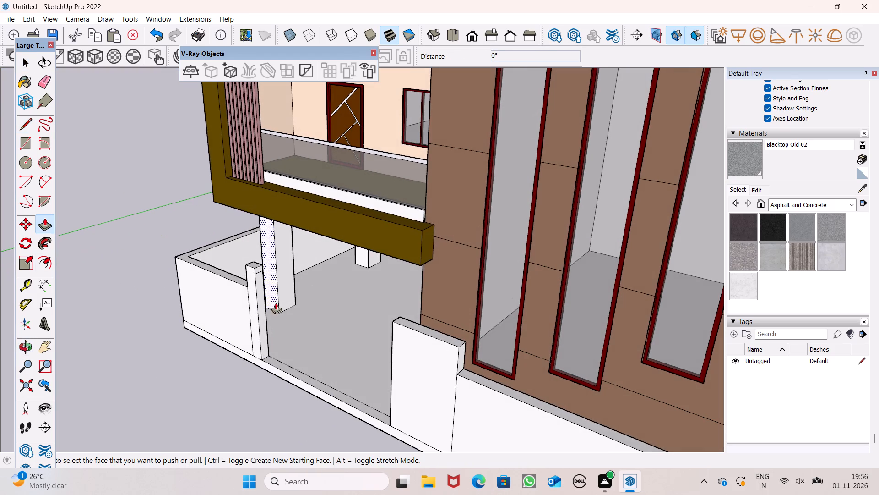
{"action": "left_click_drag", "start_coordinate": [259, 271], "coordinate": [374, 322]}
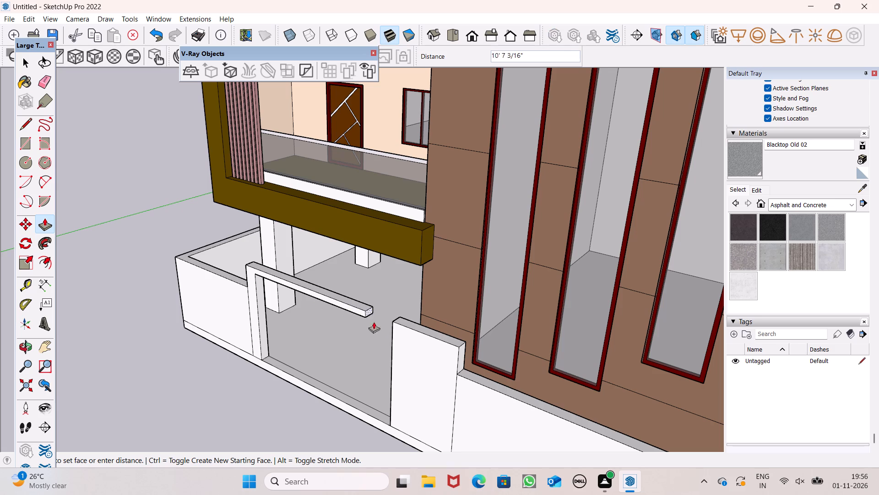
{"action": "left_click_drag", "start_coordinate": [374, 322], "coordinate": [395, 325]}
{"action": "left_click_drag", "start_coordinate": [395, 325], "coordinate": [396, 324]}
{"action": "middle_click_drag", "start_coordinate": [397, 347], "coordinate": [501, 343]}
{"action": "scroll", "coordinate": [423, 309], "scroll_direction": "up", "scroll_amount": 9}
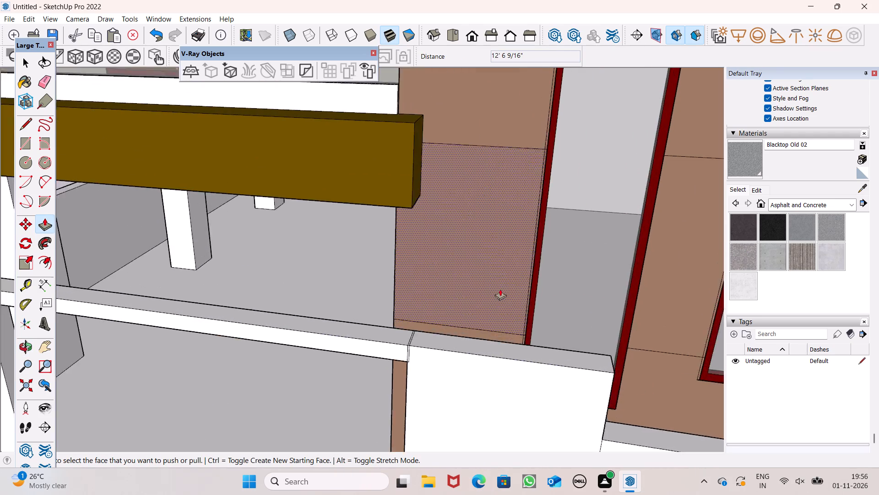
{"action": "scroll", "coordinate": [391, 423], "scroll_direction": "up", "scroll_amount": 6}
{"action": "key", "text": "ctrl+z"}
Extrude the strip at the thin pillar's top across the gate opening until it meets the facade-side pillar.
{"action": "scroll", "coordinate": [443, 352], "scroll_direction": "down", "scroll_amount": 6, "text": "ctrl"}
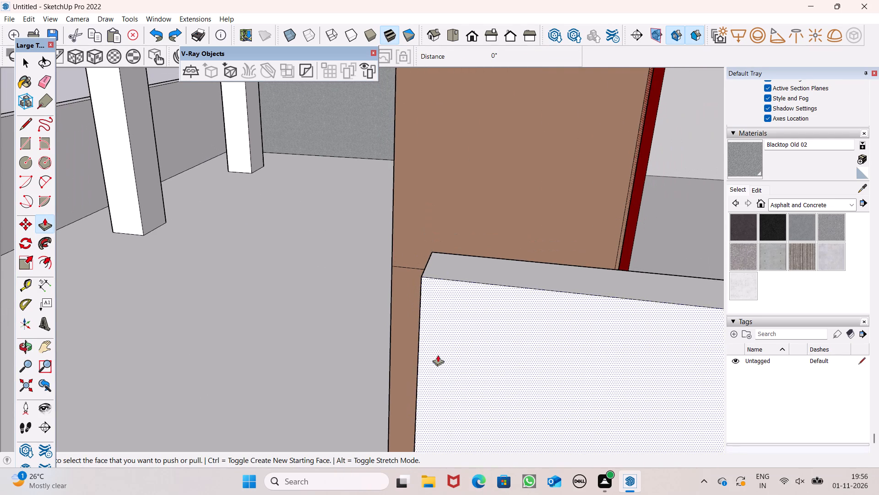
{"action": "scroll", "coordinate": [499, 283], "scroll_direction": "down", "scroll_amount": 6}
{"action": "middle_click_drag", "start_coordinate": [497, 321], "coordinate": [481, 338]}
{"action": "scroll", "coordinate": [289, 273], "scroll_direction": "down", "scroll_amount": 4}
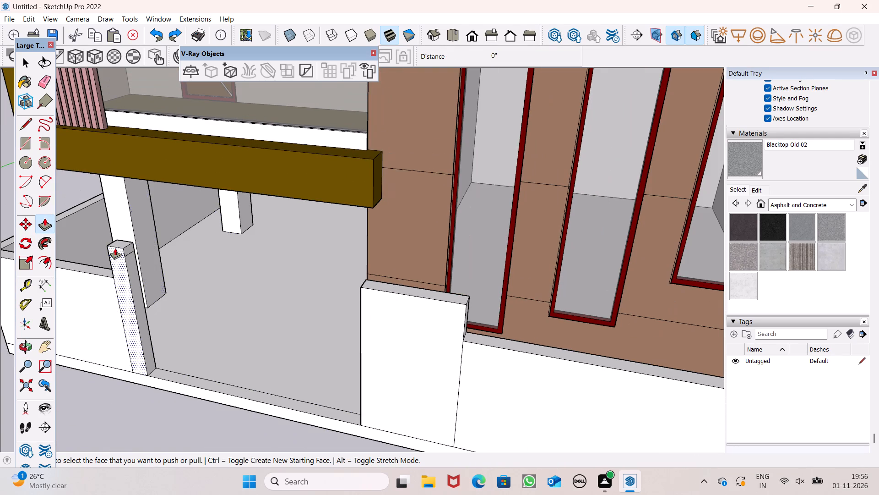
{"action": "left_click_drag", "start_coordinate": [127, 253], "coordinate": [358, 294]}
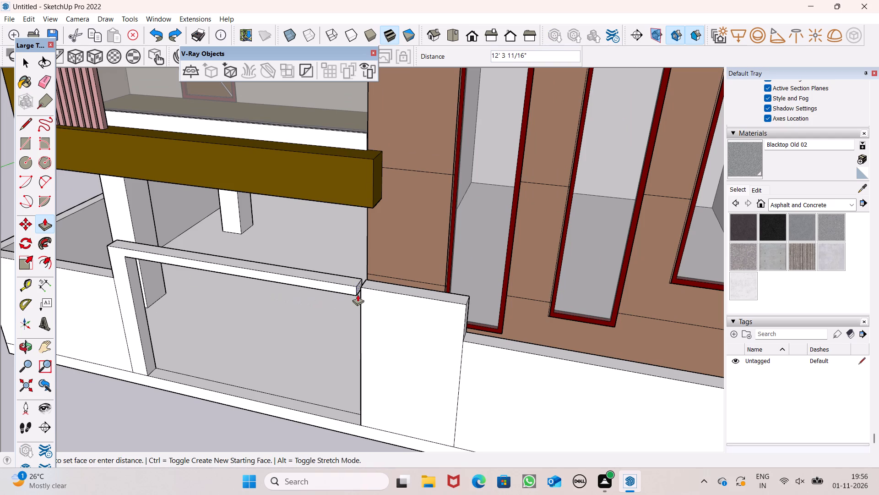
{"action": "left_click_drag", "start_coordinate": [358, 294], "coordinate": [361, 307]}
{"action": "middle_click_drag", "start_coordinate": [353, 322], "coordinate": [432, 302]}
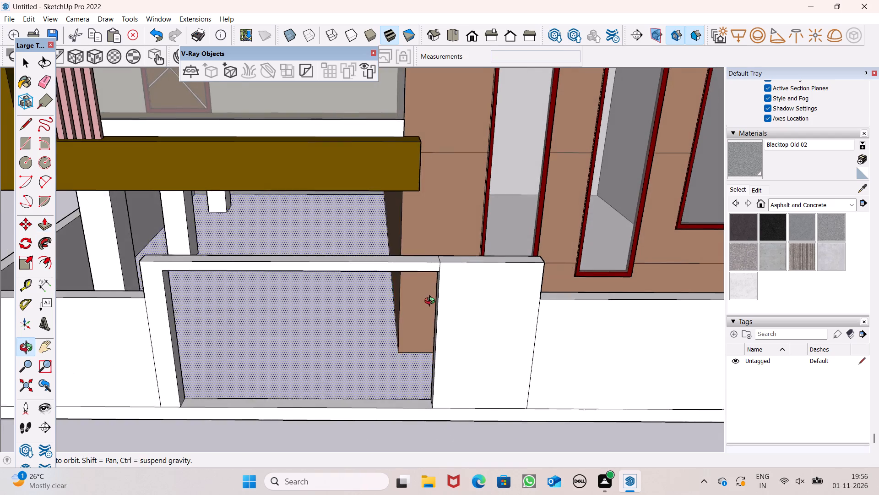
{"action": "middle_click_drag", "start_coordinate": [432, 302], "coordinate": [432, 301]}
Raise the top faces of the gate beam and the facade-side pillar by about 8", keeping them level.
{"action": "scroll", "coordinate": [293, 280], "scroll_direction": "down", "scroll_amount": 2}
{"action": "middle_click_drag", "start_coordinate": [274, 286], "coordinate": [287, 319]}
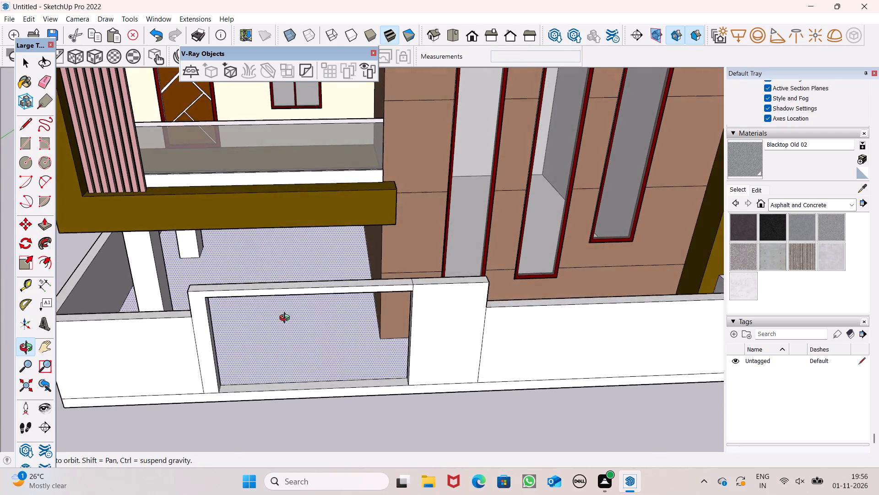
{"action": "middle_click_drag", "start_coordinate": [287, 319], "coordinate": [271, 332]}
{"action": "scroll", "coordinate": [400, 288], "scroll_direction": "up", "scroll_amount": 4}
{"action": "left_click_drag", "start_coordinate": [380, 297], "coordinate": [377, 290]}
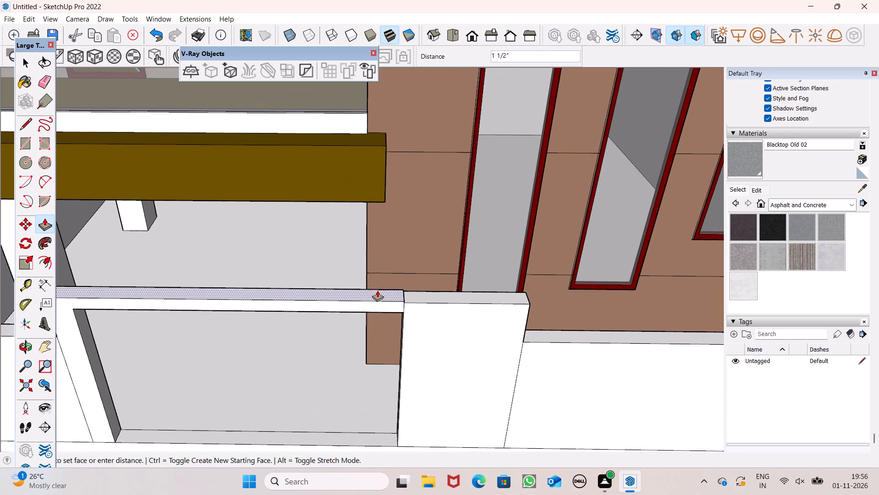
{"action": "left_click_drag", "start_coordinate": [377, 290], "coordinate": [375, 282]}
{"action": "left_click_drag", "start_coordinate": [418, 299], "coordinate": [394, 288]}
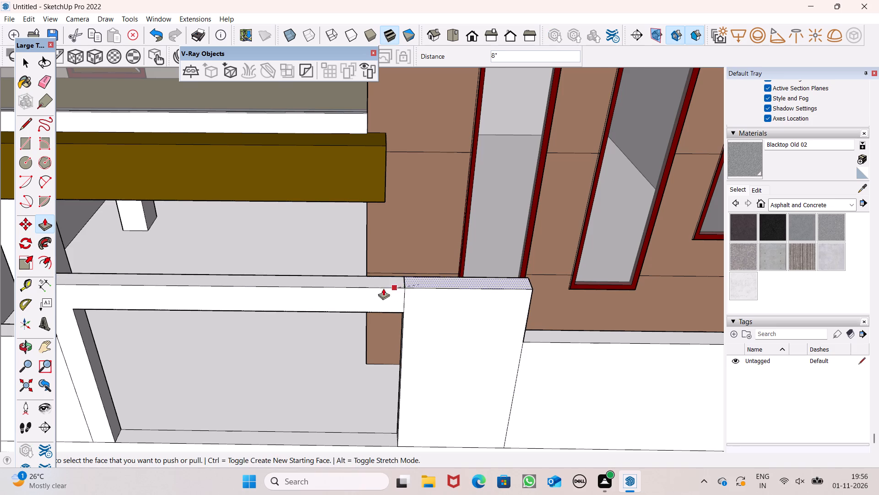
{"action": "scroll", "coordinate": [382, 272], "scroll_direction": "down", "scroll_amount": 5}
{"action": "key", "text": "space"}
Erase the leftover seam lines where the gate beam meets the facade-side pillar, including on the front and top faces.
{"action": "scroll", "coordinate": [319, 263], "scroll_direction": "down", "scroll_amount": 4}
{"action": "middle_click_drag", "start_coordinate": [314, 291], "coordinate": [374, 139]}
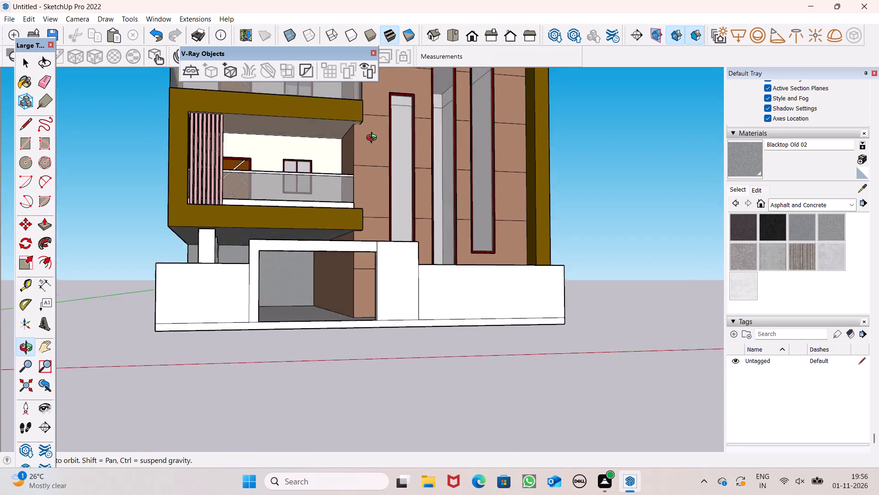
{"action": "middle_click_drag", "start_coordinate": [374, 139], "coordinate": [348, 181]}
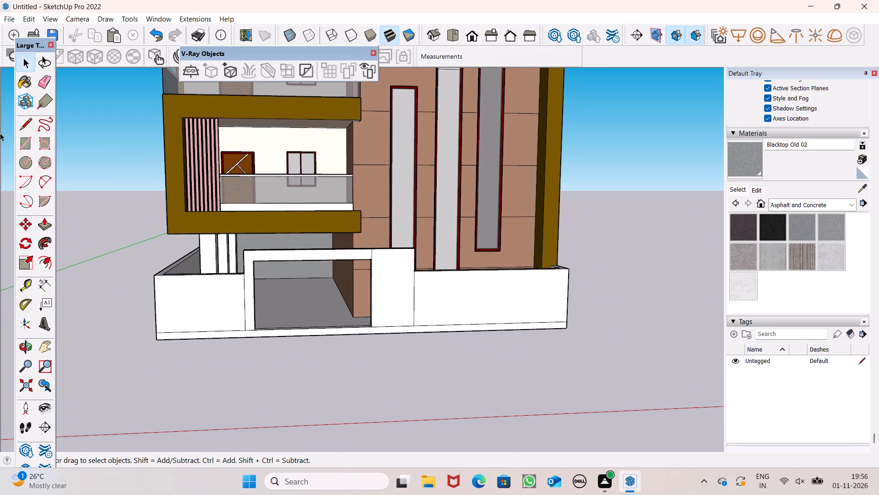
{"action": "left_click", "coordinate": [48, 82]}
{"action": "middle_click_drag", "start_coordinate": [304, 236], "coordinate": [310, 280]}
{"action": "scroll", "coordinate": [303, 274], "scroll_direction": "up", "scroll_amount": 6}
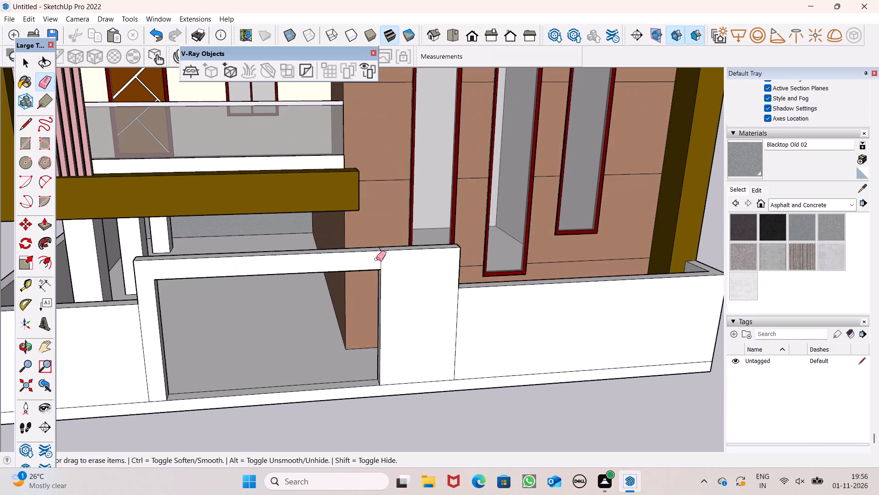
{"action": "left_click_drag", "start_coordinate": [376, 259], "coordinate": [382, 259]}
{"action": "middle_click_drag", "start_coordinate": [386, 281], "coordinate": [359, 358]}
{"action": "scroll", "coordinate": [368, 318], "scroll_direction": "up", "scroll_amount": 5}
{"action": "left_click", "coordinate": [369, 272]}
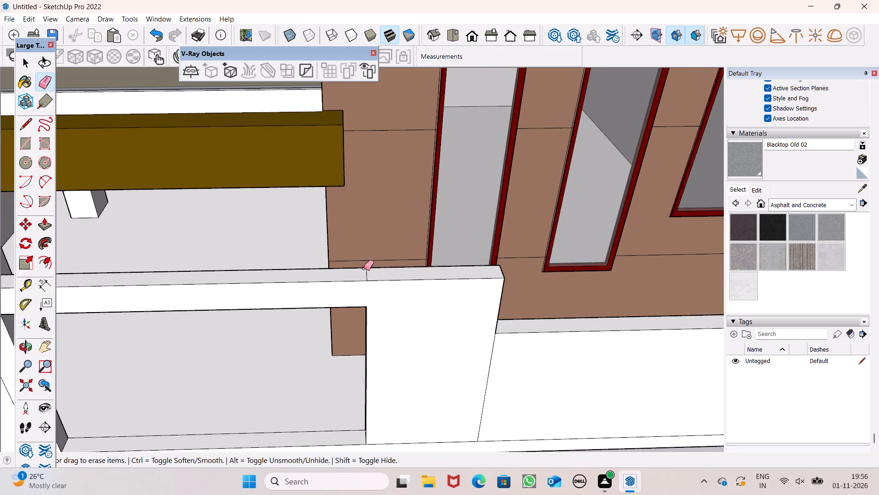
{"action": "left_click", "coordinate": [364, 269]}
{"action": "scroll", "coordinate": [360, 264], "scroll_direction": "down", "scroll_amount": 3}
{"action": "middle_click_drag", "start_coordinate": [407, 285], "coordinate": [101, 305]}
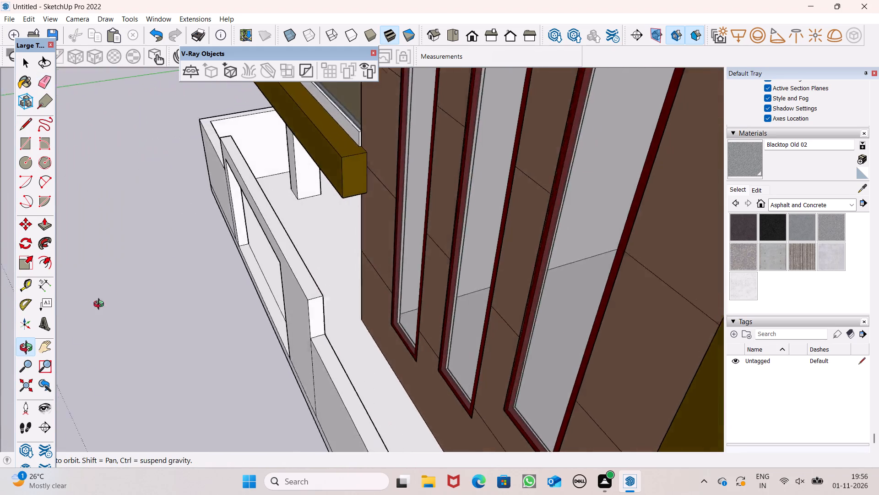
{"action": "middle_click_drag", "start_coordinate": [101, 305], "coordinate": [75, 310]}
{"action": "scroll", "coordinate": [165, 264], "scroll_direction": "up", "scroll_amount": 7}
{"action": "middle_click_drag", "start_coordinate": [381, 297], "coordinate": [253, 313]}
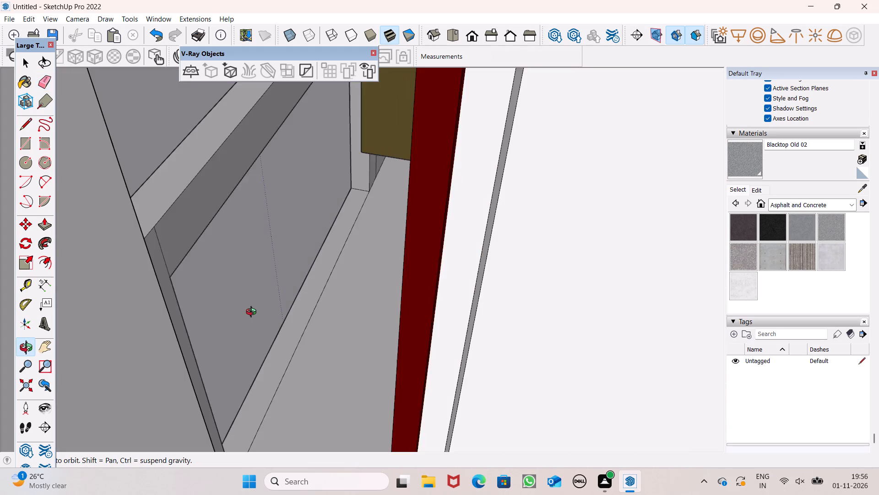
{"action": "middle_click_drag", "start_coordinate": [253, 313], "coordinate": [267, 310]}
{"action": "left_click_drag", "start_coordinate": [197, 260], "coordinate": [204, 247]}
Examine the gate frame and the whole front boundary wall from several front angles.
{"action": "middle_click_drag", "start_coordinate": [153, 296], "coordinate": [384, 274]}
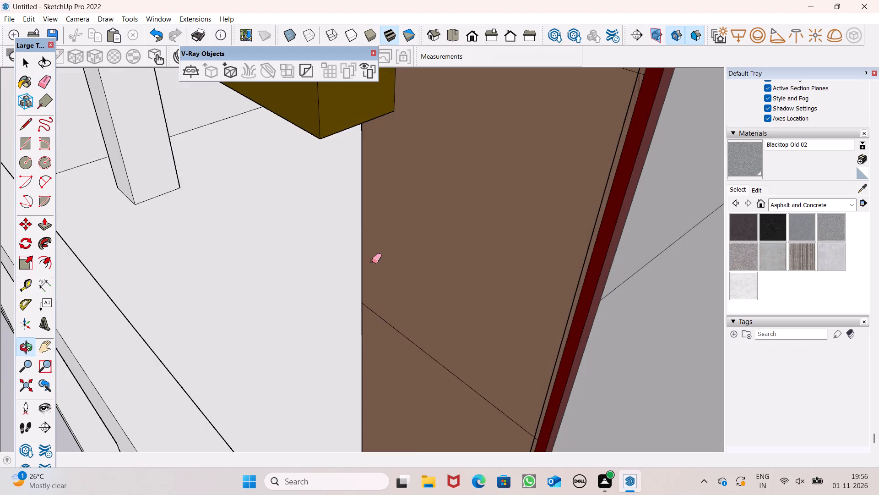
{"action": "scroll", "coordinate": [295, 243], "scroll_direction": "down", "scroll_amount": 5}
{"action": "middle_click_drag", "start_coordinate": [208, 322], "coordinate": [432, 292]}
{"action": "scroll", "coordinate": [323, 226], "scroll_direction": "down", "scroll_amount": 9}
{"action": "middle_click_drag", "start_coordinate": [465, 342], "coordinate": [470, 314]}
{"action": "scroll", "coordinate": [468, 322], "scroll_direction": "up", "scroll_amount": 1}
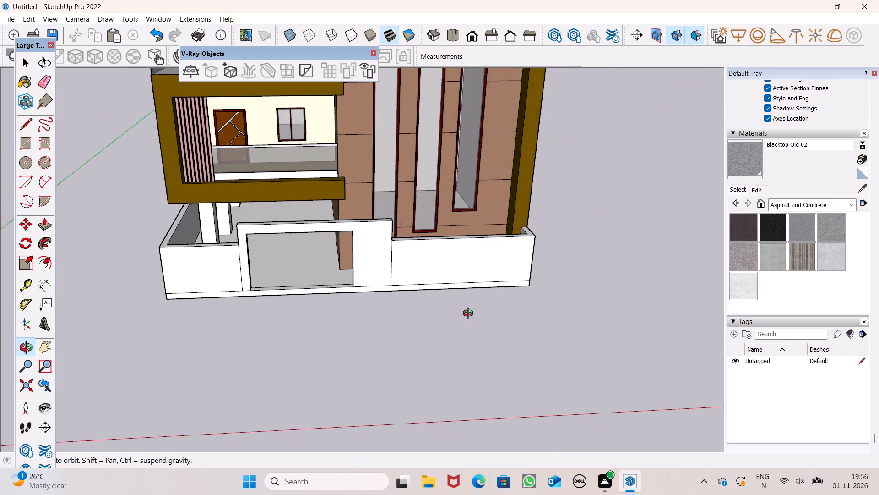
{"action": "middle_click_drag", "start_coordinate": [470, 314], "coordinate": [462, 300]}
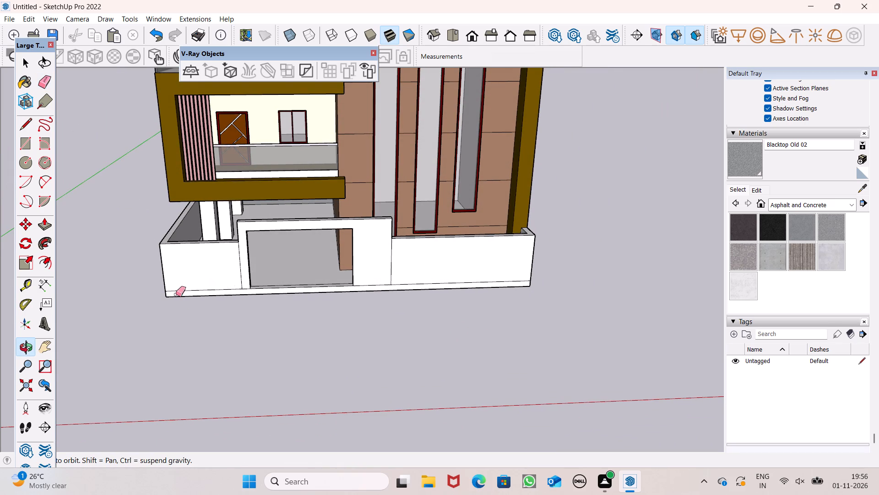
{"action": "scroll", "coordinate": [170, 297], "scroll_direction": "down", "scroll_amount": 1}
{"action": "middle_click_drag", "start_coordinate": [414, 326], "coordinate": [384, 330]}
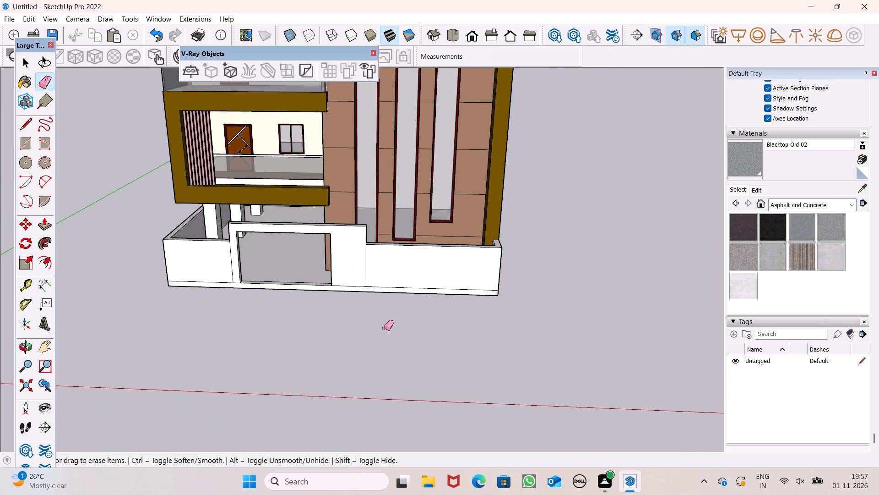
{"action": "middle_click_drag", "start_coordinate": [471, 341], "coordinate": [548, 345]}
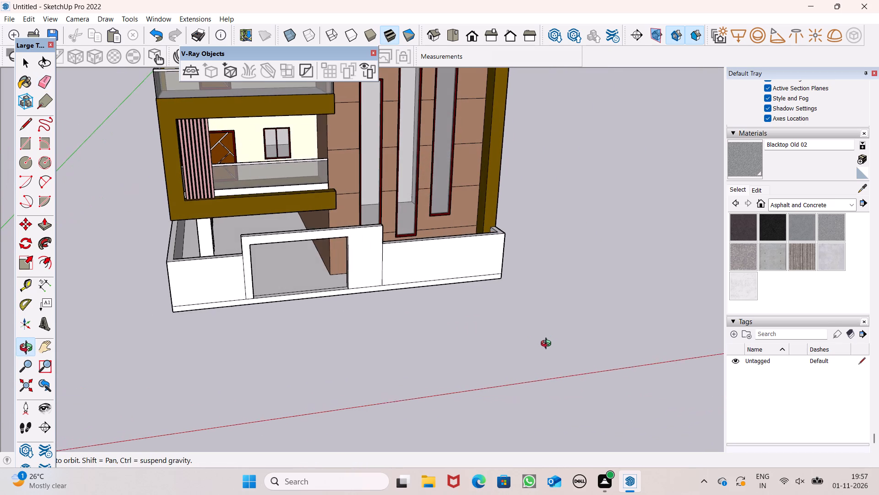
{"action": "middle_click_drag", "start_coordinate": [548, 345], "coordinate": [544, 352]}
{"action": "scroll", "coordinate": [548, 304], "scroll_direction": "up", "scroll_amount": 1}
{"action": "middle_click_drag", "start_coordinate": [518, 261], "coordinate": [499, 277]}
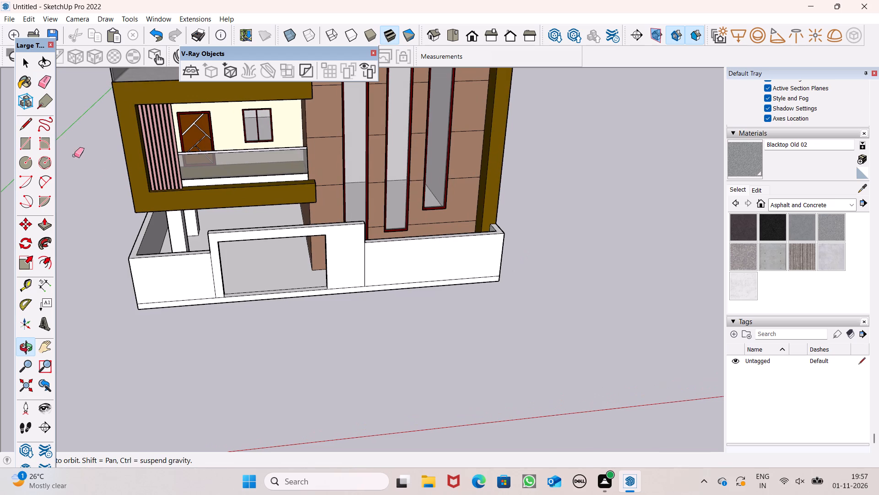
Draw a 9" line across the front wall's top at the far corner and continue it 6' down the front face to the base strip.
{"action": "left_click", "coordinate": [30, 130]}
{"action": "middle_click_drag", "start_coordinate": [435, 216], "coordinate": [433, 273]}
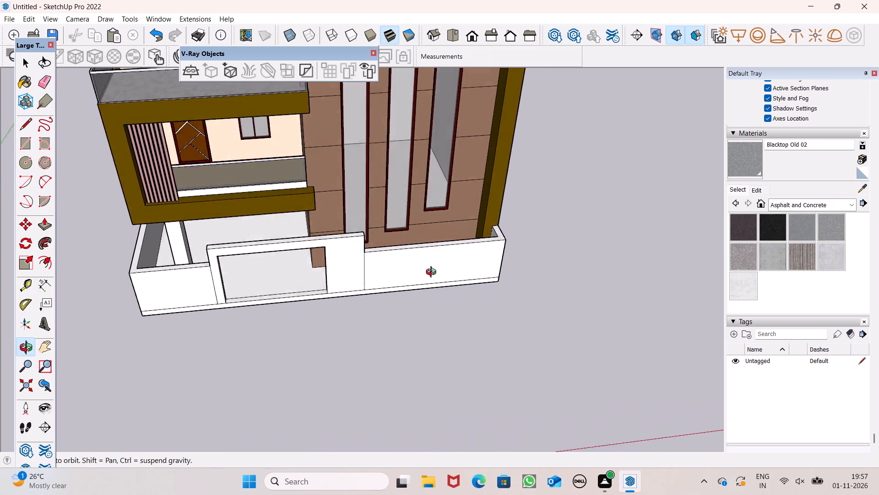
{"action": "middle_click_drag", "start_coordinate": [433, 273], "coordinate": [428, 325]}
{"action": "scroll", "coordinate": [485, 273], "scroll_direction": "up", "scroll_amount": 6}
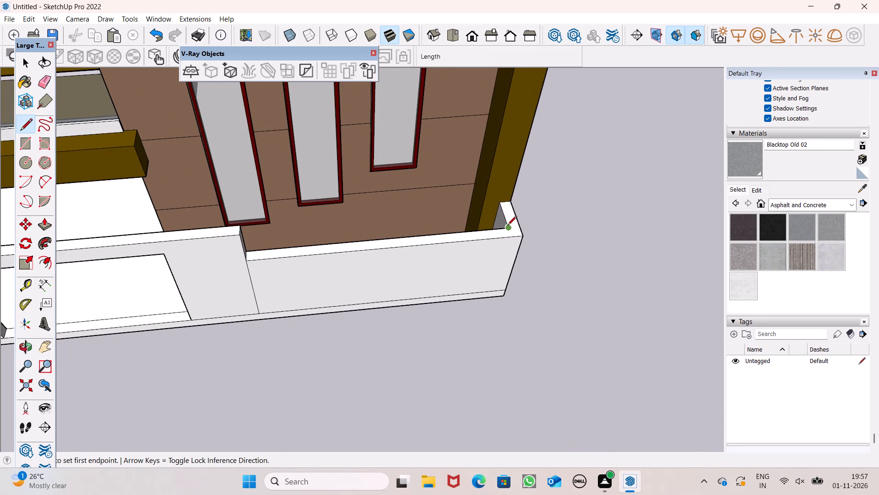
{"action": "left_click", "coordinate": [507, 226]}
{"action": "left_click", "coordinate": [510, 239]}
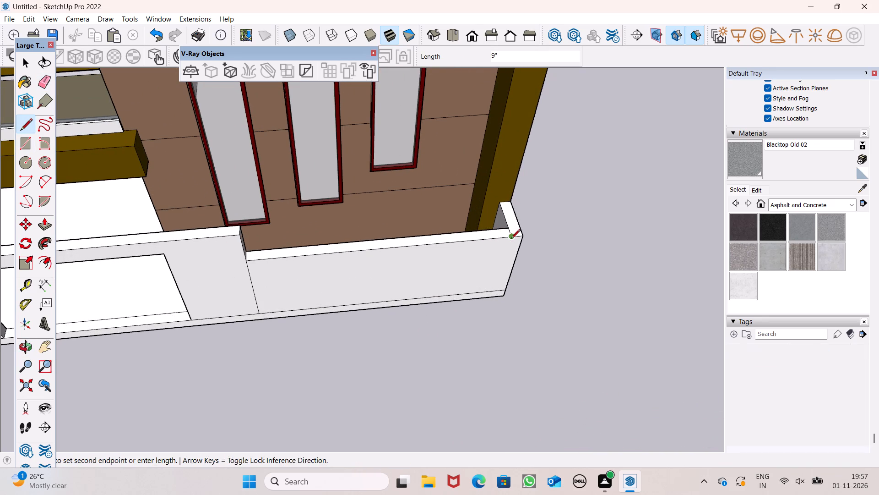
{"action": "left_click", "coordinate": [511, 239]}
{"action": "middle_click_drag", "start_coordinate": [510, 275], "coordinate": [510, 249]}
{"action": "scroll", "coordinate": [509, 247], "scroll_direction": "up", "scroll_amount": 1}
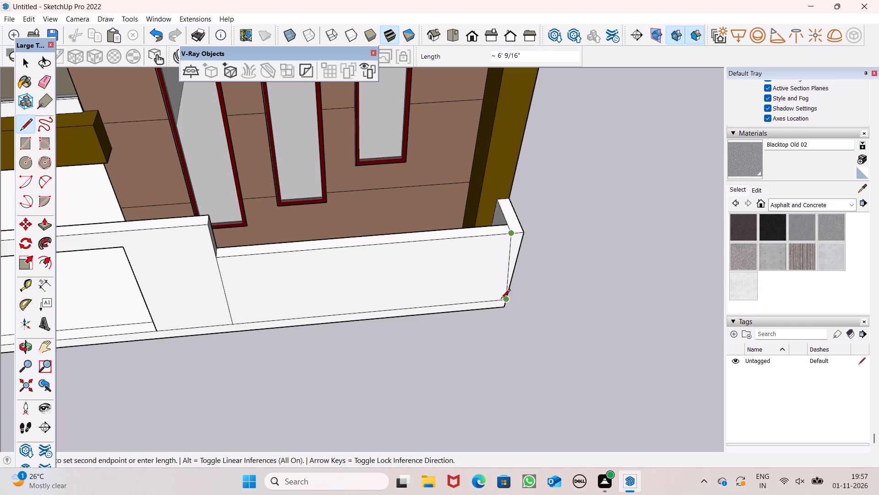
{"action": "left_click", "coordinate": [497, 301]}
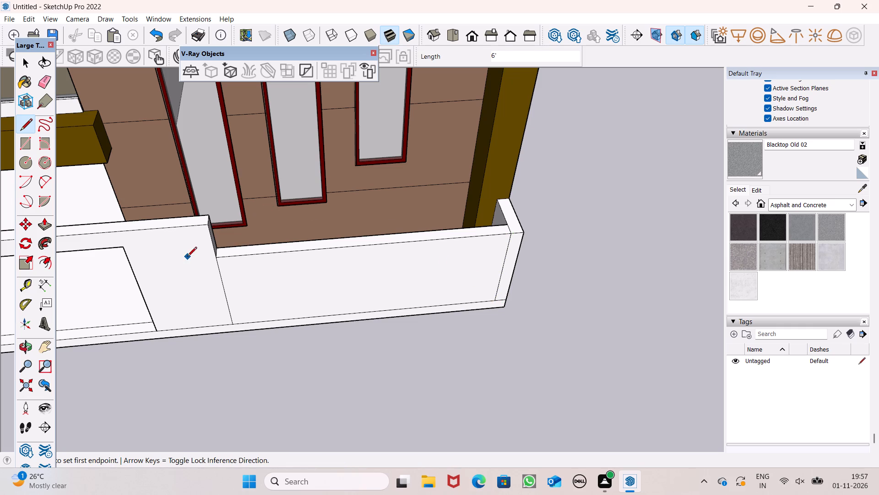
Draw a horizontal line about 18' 7" long just below the wall's top, from the gate pillar's face to the vertical corner line.
{"action": "middle_click_drag", "start_coordinate": [221, 277], "coordinate": [232, 217]}
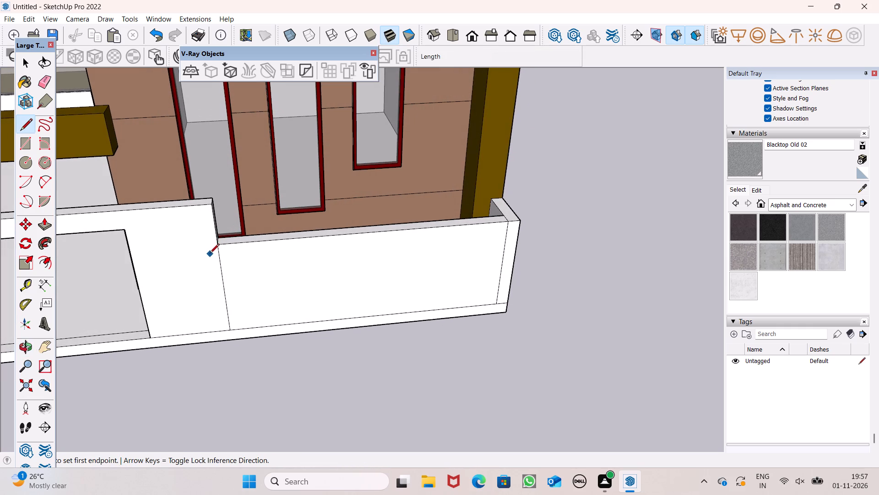
{"action": "left_click_drag", "start_coordinate": [187, 260], "coordinate": [191, 258]}
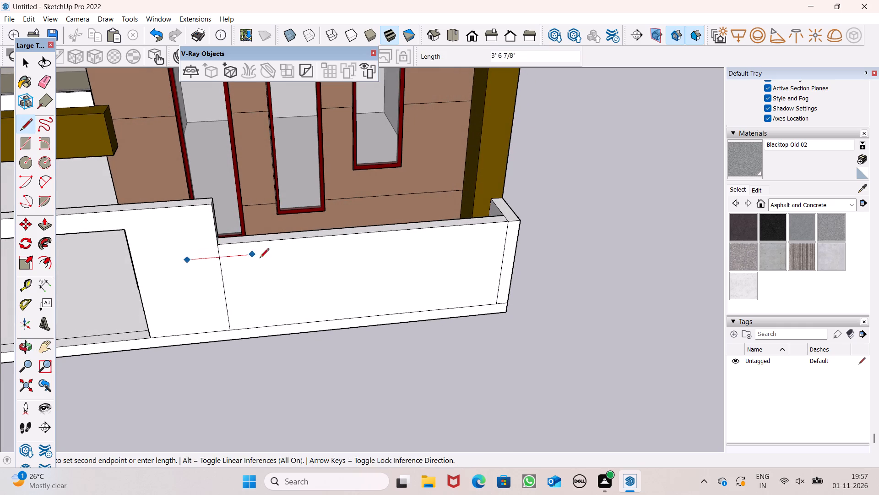
{"action": "middle_click_drag", "start_coordinate": [281, 250], "coordinate": [310, 175]}
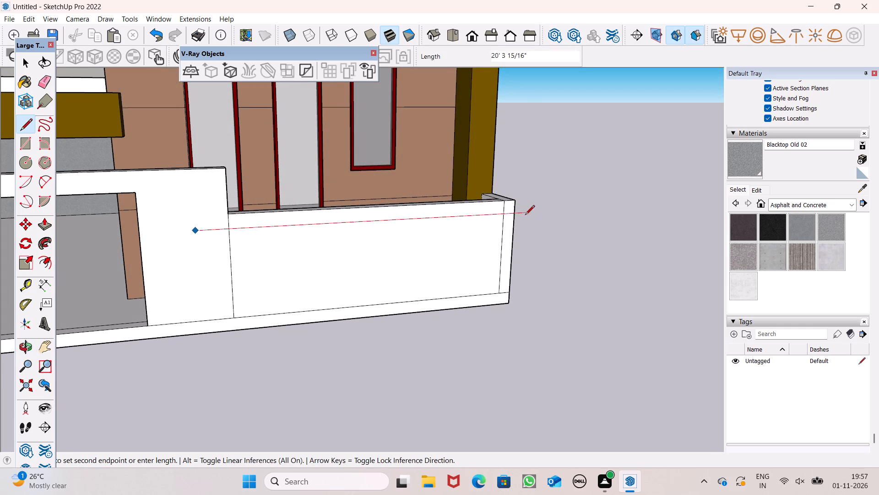
{"action": "left_click", "coordinate": [503, 216]}
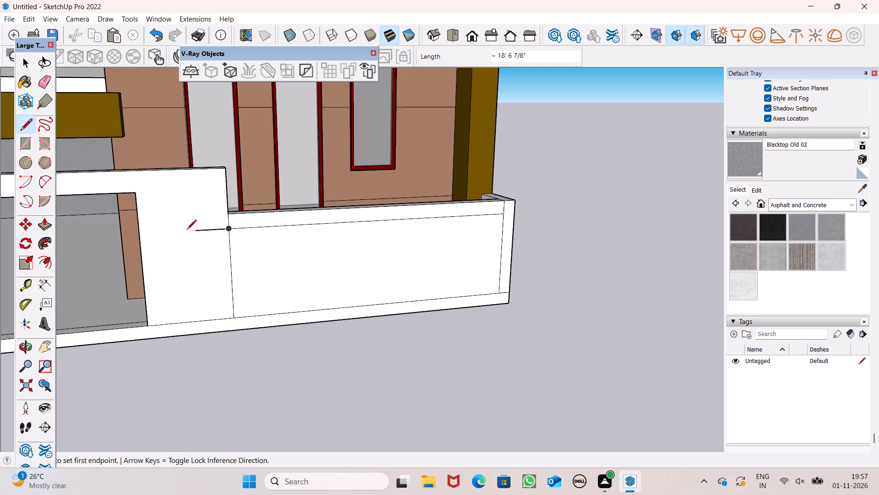
Close the upper strip's end on the gate pillar with a line about 1' 9" long from the wall-top corner and a short vertical edge.
{"action": "scroll", "coordinate": [188, 230], "scroll_direction": "up", "scroll_amount": 5}
{"action": "left_click", "coordinate": [245, 204]}
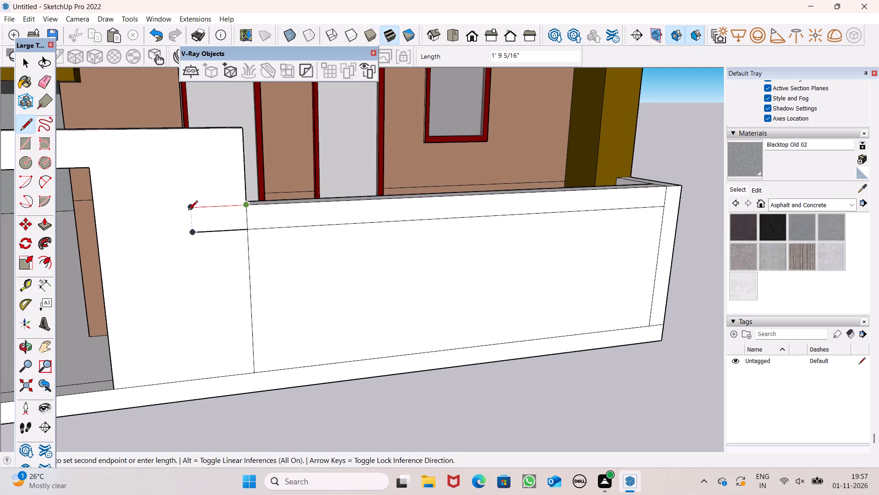
{"action": "left_click", "coordinate": [190, 210]}
{"action": "left_click", "coordinate": [195, 234]}
{"action": "key", "text": "space"}
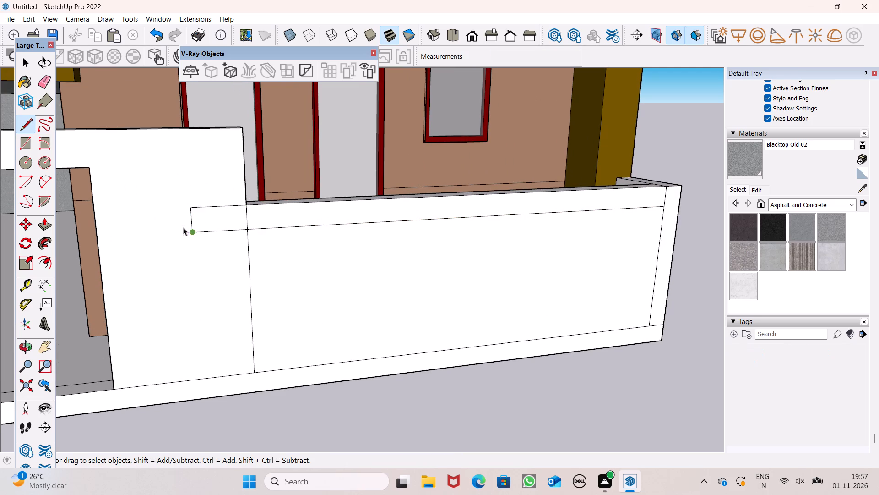
Erase the line segments crossing the upper strip at the pillar seam and the far corner, making one L-shaped face.
{"action": "left_click", "coordinate": [46, 79]}
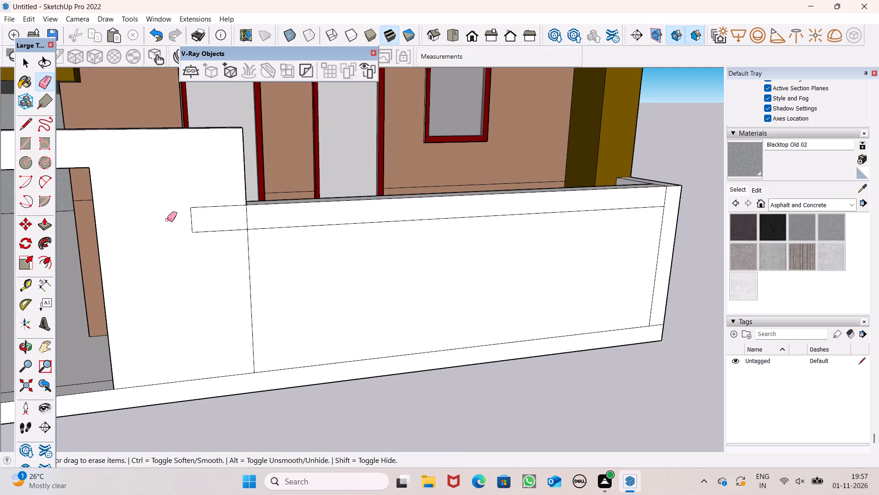
{"action": "left_click_drag", "start_coordinate": [243, 217], "coordinate": [255, 218]}
{"action": "scroll", "coordinate": [254, 227], "scroll_direction": "down", "scroll_amount": 3}
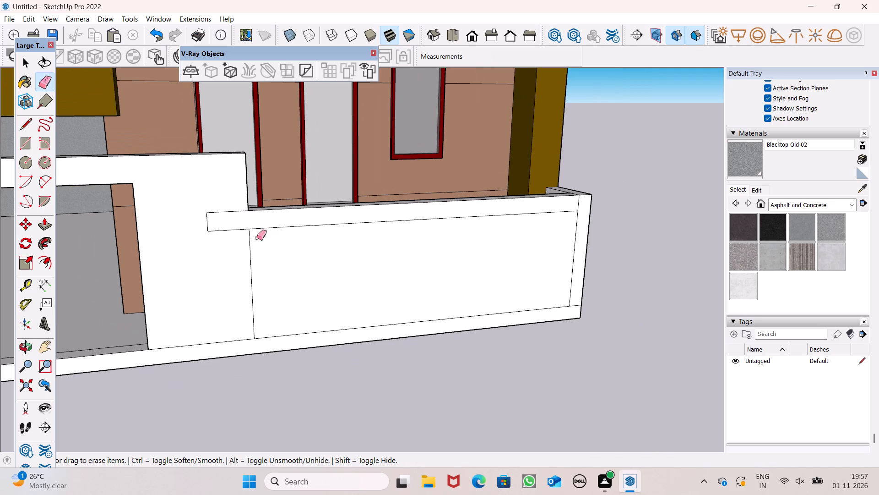
{"action": "left_click_drag", "start_coordinate": [581, 205], "coordinate": [572, 205]}
Extrude the thin base strip along the front wall outward about 5' 5" to form a ledge.
{"action": "scroll", "coordinate": [566, 175], "scroll_direction": "down", "scroll_amount": 4}
{"action": "middle_click_drag", "start_coordinate": [634, 245], "coordinate": [633, 254]}
{"action": "key", "text": "space"}
{"action": "scroll", "coordinate": [633, 207], "scroll_direction": "down", "scroll_amount": 4}
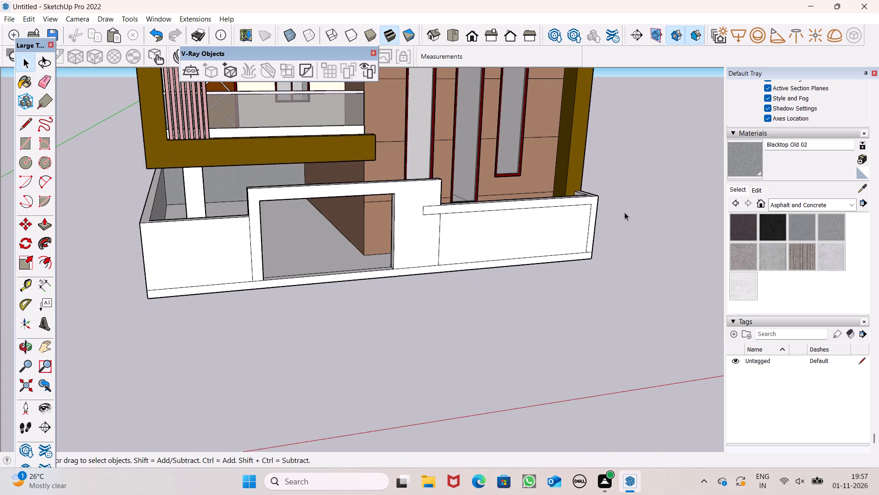
{"action": "middle_click_drag", "start_coordinate": [618, 225], "coordinate": [624, 306]}
{"action": "scroll", "coordinate": [618, 209], "scroll_direction": "down", "scroll_amount": 3}
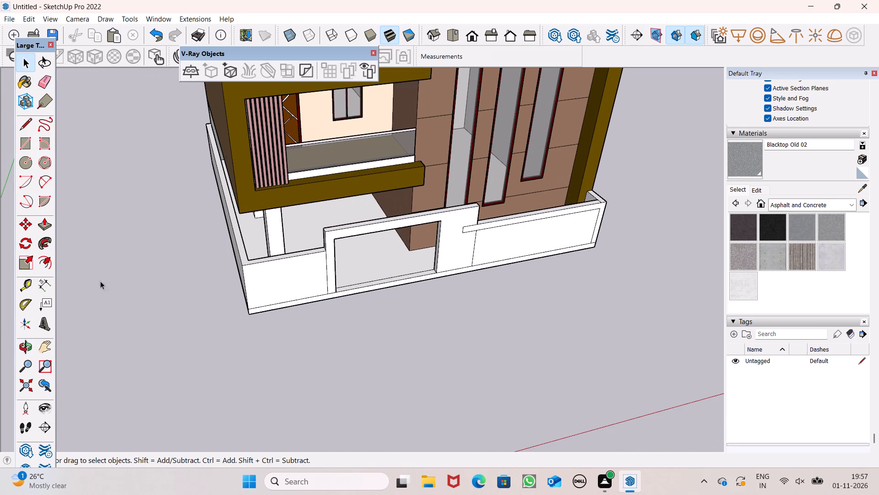
{"action": "left_click", "coordinate": [41, 224]}
{"action": "scroll", "coordinate": [313, 311], "scroll_direction": "up", "scroll_amount": 1}
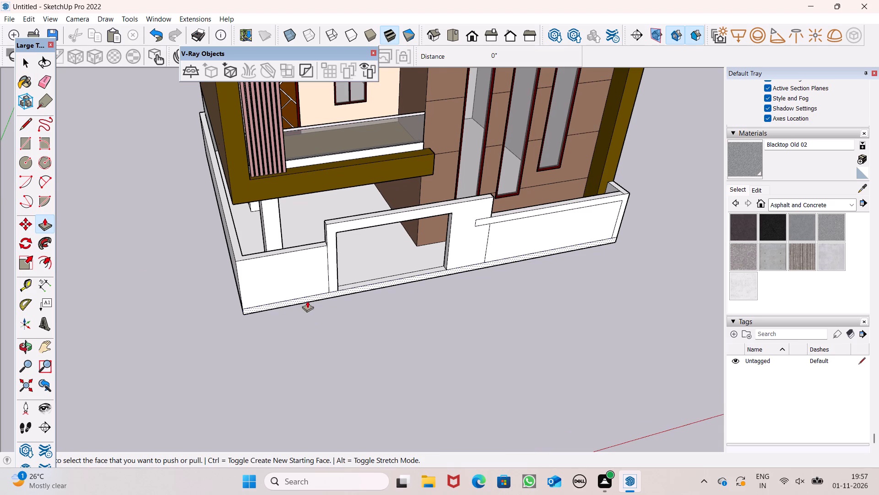
{"action": "left_click_drag", "start_coordinate": [307, 300], "coordinate": [319, 332], "text": "ctrl"}
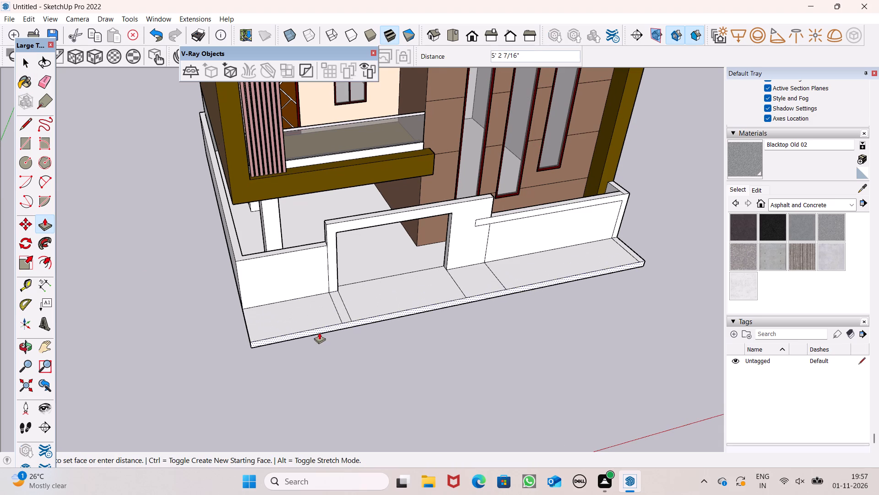
{"action": "left_click_drag", "start_coordinate": [319, 332], "coordinate": [319, 334], "text": "ctrl"}
Extrude the L-shaped strip along the wall's top and far end outward as a raised frame.
{"action": "middle_click_drag", "start_coordinate": [450, 303], "coordinate": [423, 334]}
{"action": "scroll", "coordinate": [526, 251], "scroll_direction": "up", "scroll_amount": 6}
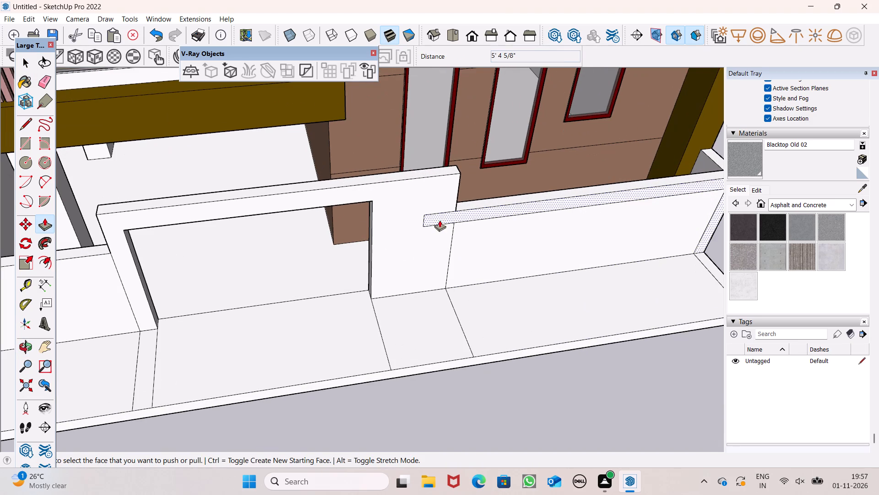
{"action": "left_click_drag", "start_coordinate": [439, 220], "coordinate": [439, 229]}
Examine the front ledge, the L-shaped frame and the gate from several front angles.
{"action": "scroll", "coordinate": [422, 246], "scroll_direction": "down", "scroll_amount": 3}
{"action": "middle_click_drag", "start_coordinate": [500, 280], "coordinate": [507, 203]}
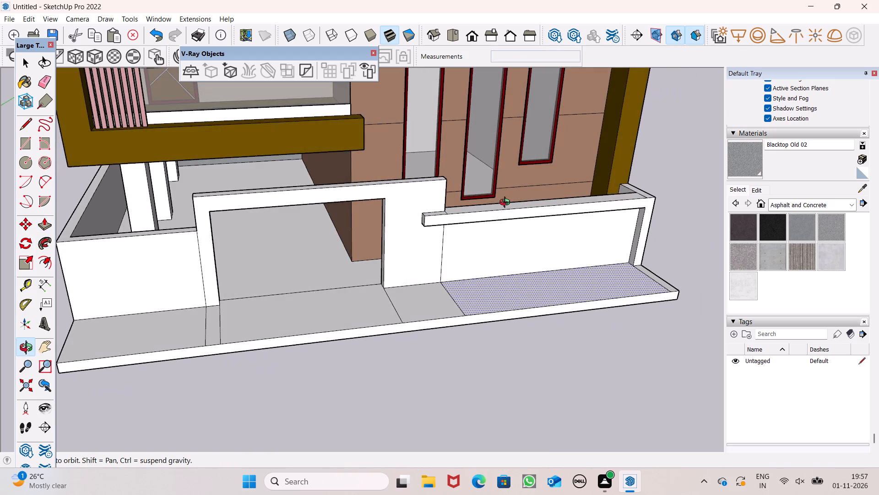
{"action": "middle_click_drag", "start_coordinate": [507, 203], "coordinate": [461, 128]}
{"action": "key", "text": "space"}
{"action": "left_click_drag", "start_coordinate": [635, 373], "coordinate": [635, 373]}
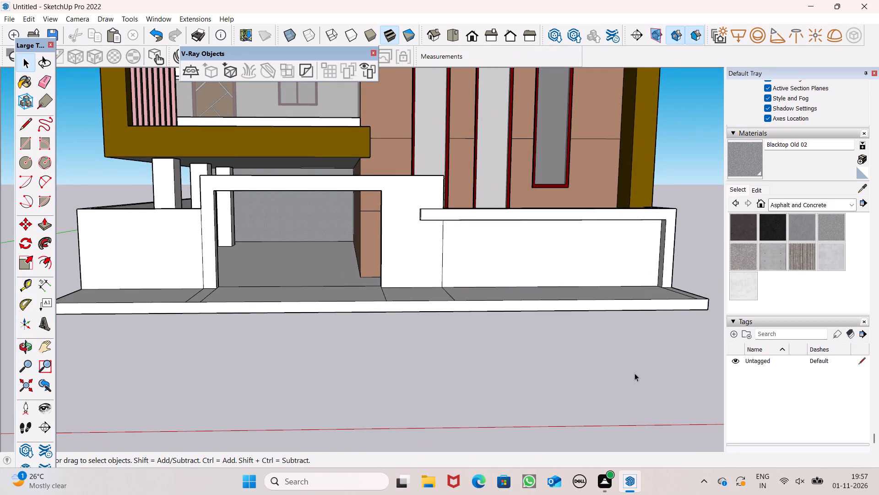
{"action": "left_click_drag", "start_coordinate": [635, 373], "coordinate": [626, 361]}
{"action": "scroll", "coordinate": [534, 263], "scroll_direction": "down", "scroll_amount": 4}
{"action": "middle_click_drag", "start_coordinate": [527, 256], "coordinate": [536, 278]}
{"action": "scroll", "coordinate": [345, 238], "scroll_direction": "down", "scroll_amount": 4}
{"action": "middle_click_drag", "start_coordinate": [461, 266], "coordinate": [473, 313]}
{"action": "scroll", "coordinate": [537, 275], "scroll_direction": "up", "scroll_amount": 2}
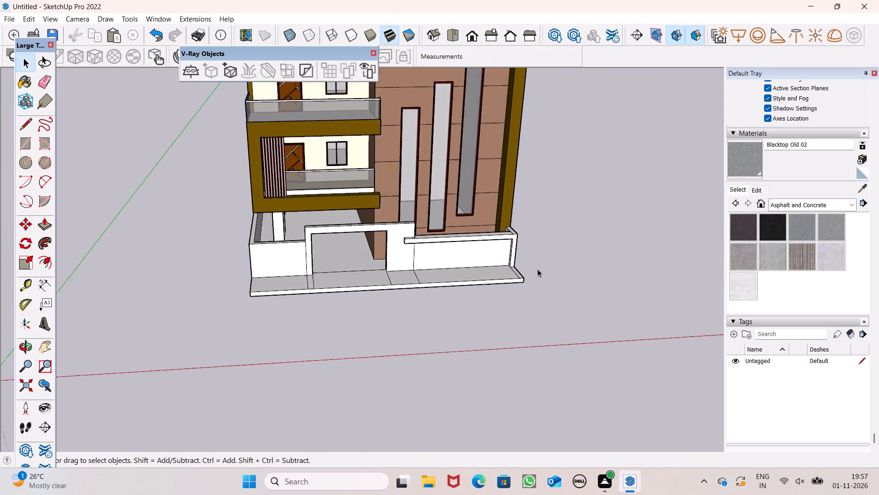
{"action": "scroll", "coordinate": [537, 269], "scroll_direction": "up", "scroll_amount": 6}
Draw a rectangle about 16' by 3' 5" on the ledge, against the wall below the L-shaped frame.
{"action": "left_click", "coordinate": [32, 143]}
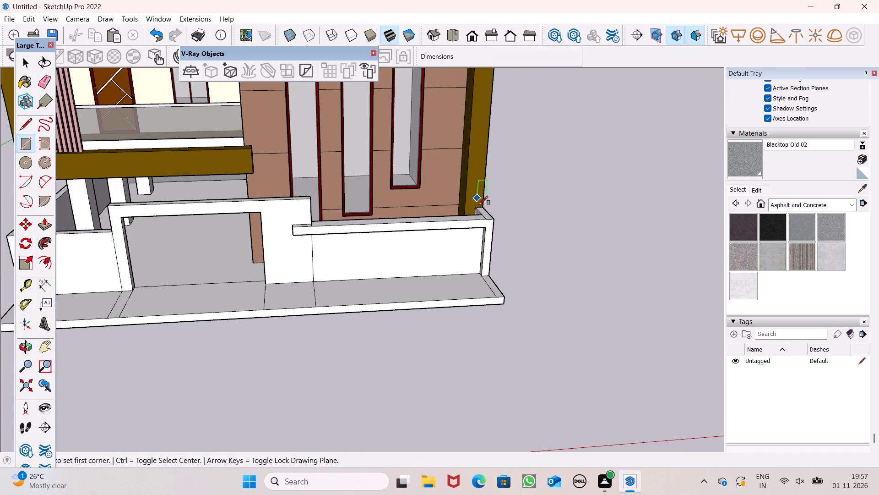
{"action": "middle_click_drag", "start_coordinate": [487, 252], "coordinate": [470, 331]}
{"action": "scroll", "coordinate": [376, 298], "scroll_direction": "up", "scroll_amount": 3}
{"action": "middle_click_drag", "start_coordinate": [350, 317], "coordinate": [358, 317]}
{"action": "scroll", "coordinate": [318, 305], "scroll_direction": "up", "scroll_amount": 2}
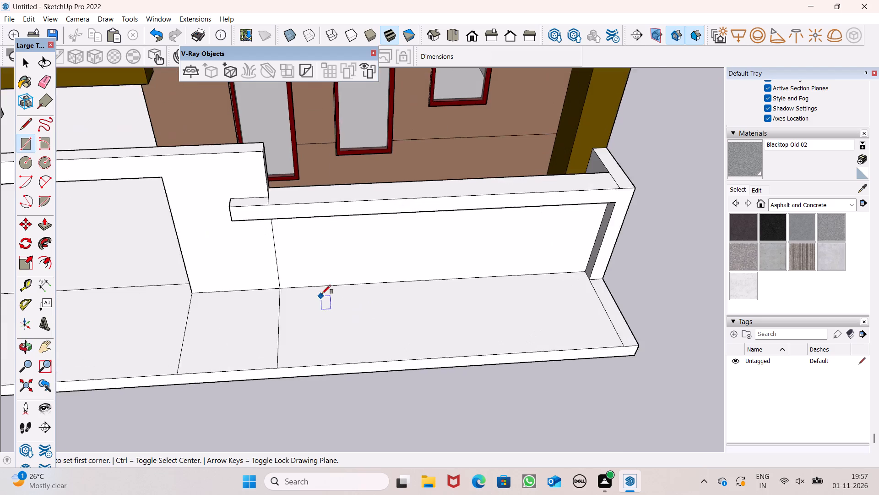
{"action": "scroll", "coordinate": [322, 294], "scroll_direction": "up", "scroll_amount": 2}
{"action": "left_click", "coordinate": [292, 286]}
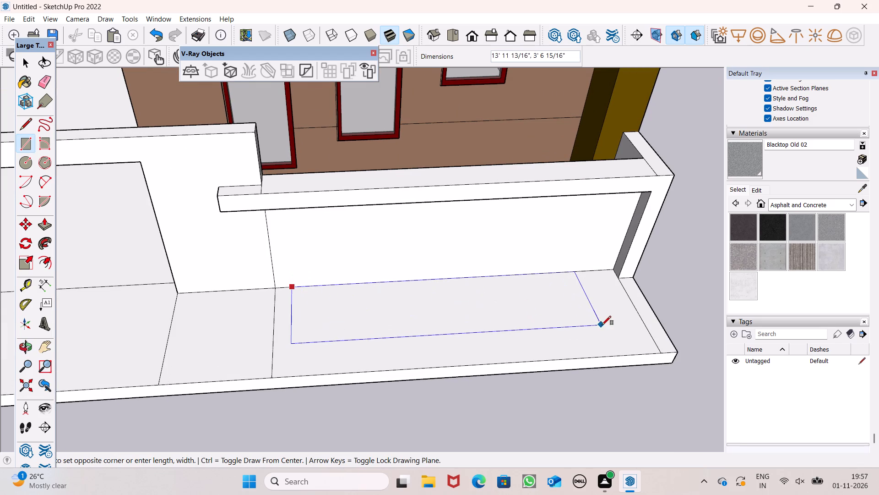
{"action": "left_click", "coordinate": [639, 322]}
Offset the ledge rectangle's outline inward to form a narrow rim.
{"action": "left_click", "coordinate": [48, 264]}
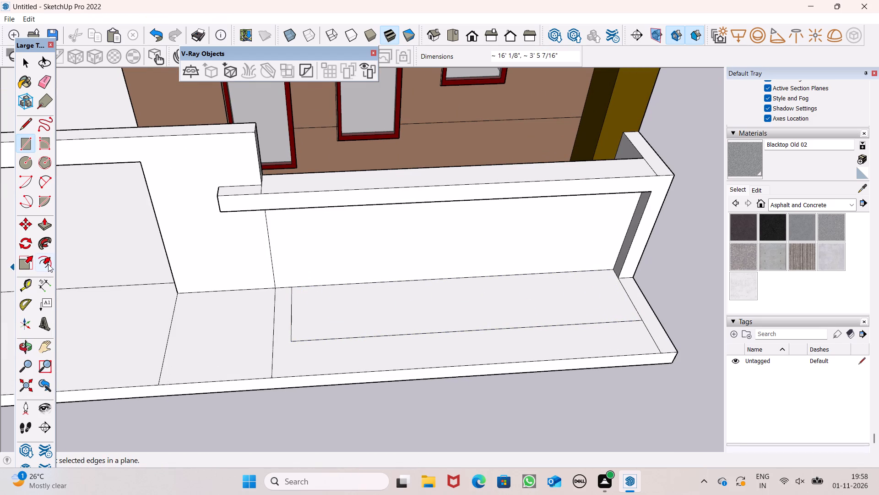
{"action": "left_click_drag", "start_coordinate": [292, 328], "coordinate": [299, 325]}
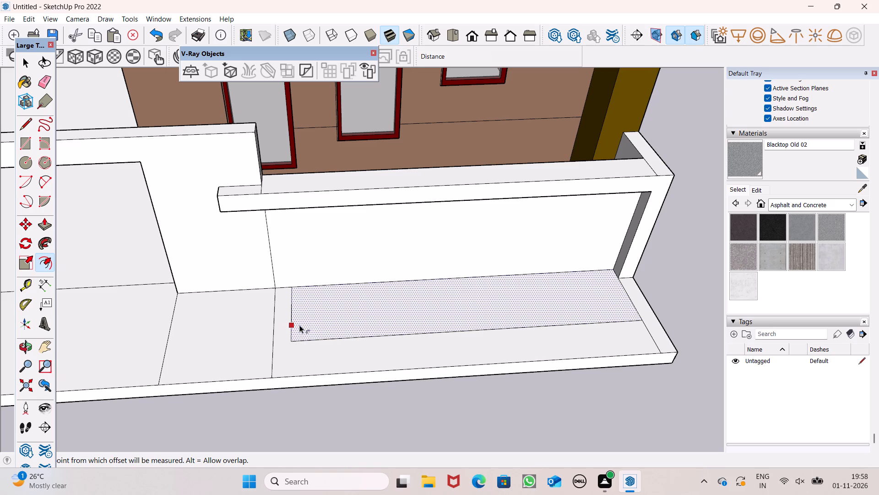
{"action": "left_click_drag", "start_coordinate": [299, 325], "coordinate": [301, 317]}
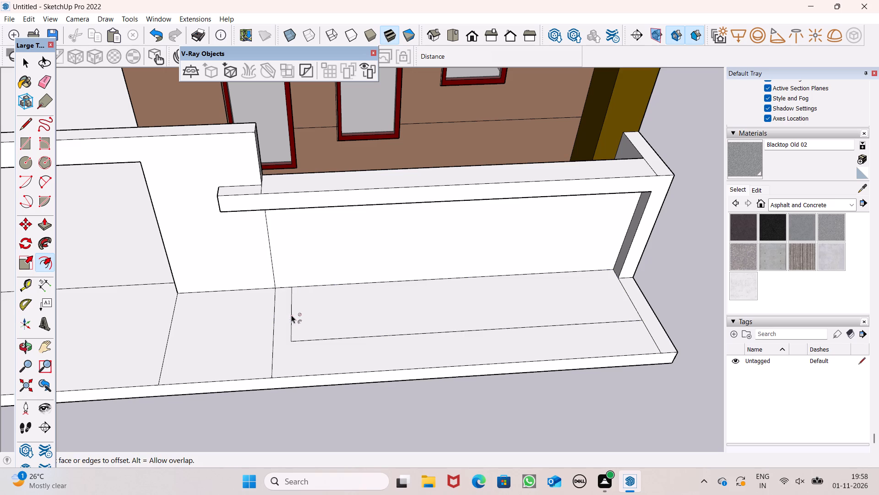
{"action": "left_click_drag", "start_coordinate": [293, 315], "coordinate": [298, 315]}
{"action": "key", "text": "space"}
{"action": "left_click", "coordinate": [550, 398]}
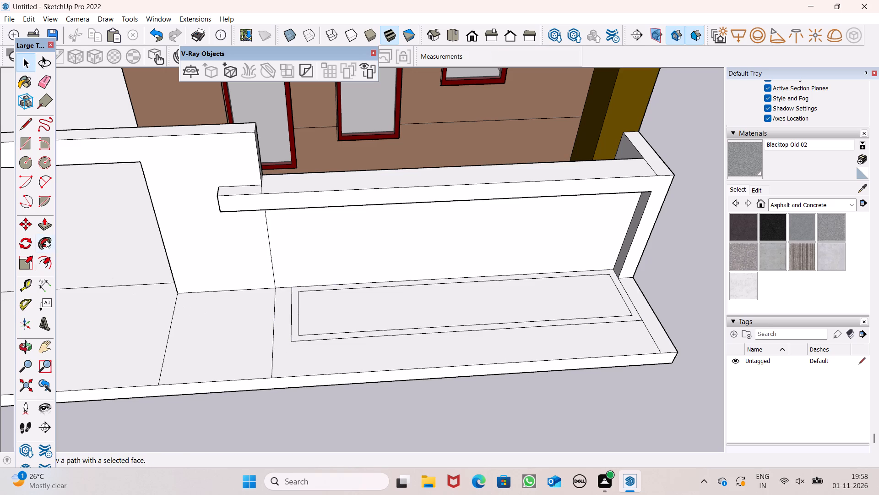
Extrude the rim between the two rectangles upward to form a planter box.
{"action": "left_click", "coordinate": [46, 227]}
{"action": "scroll", "coordinate": [228, 310], "scroll_direction": "up", "scroll_amount": 2}
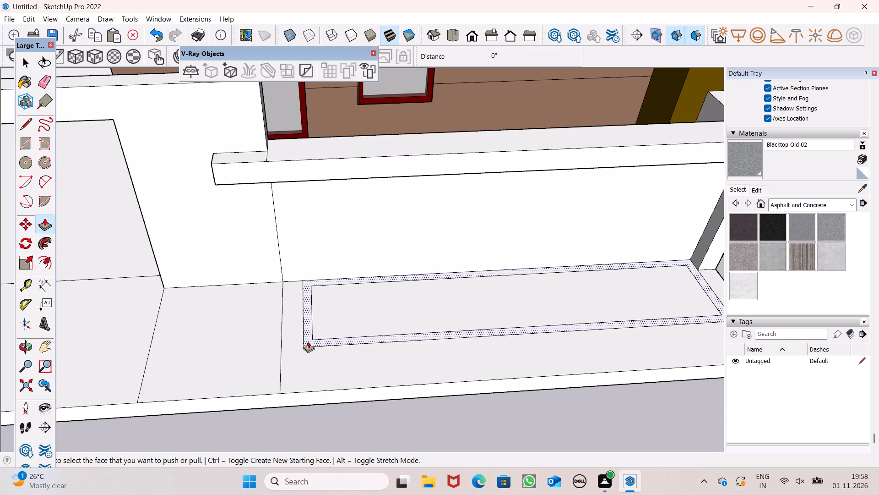
{"action": "left_click_drag", "start_coordinate": [308, 341], "coordinate": [302, 317]}
Extend the planter's end face about 9 1/2" toward the gate pillar.
{"action": "middle_click_drag", "start_coordinate": [303, 339], "coordinate": [396, 346]}
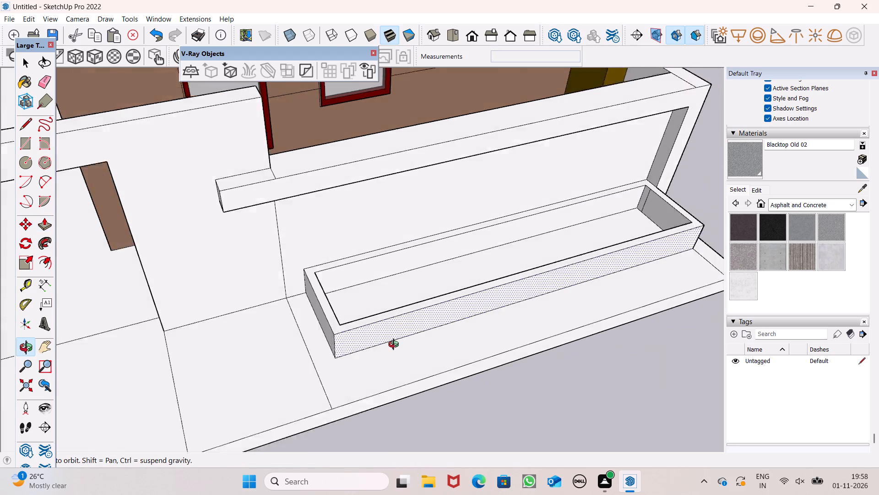
{"action": "middle_click_drag", "start_coordinate": [396, 346], "coordinate": [404, 346]}
{"action": "left_click_drag", "start_coordinate": [335, 332], "coordinate": [317, 346]}
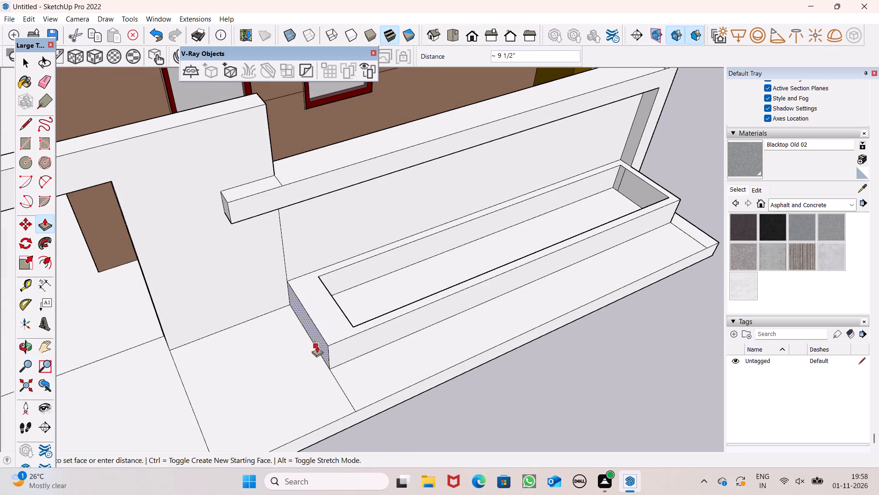
{"action": "left_click_drag", "start_coordinate": [317, 346], "coordinate": [316, 346]}
Push the planter's inner end face toward the gate pillar to thin the widened end wall.
{"action": "middle_click_drag", "start_coordinate": [398, 363], "coordinate": [171, 368]}
{"action": "scroll", "coordinate": [254, 285], "scroll_direction": "up", "scroll_amount": 4}
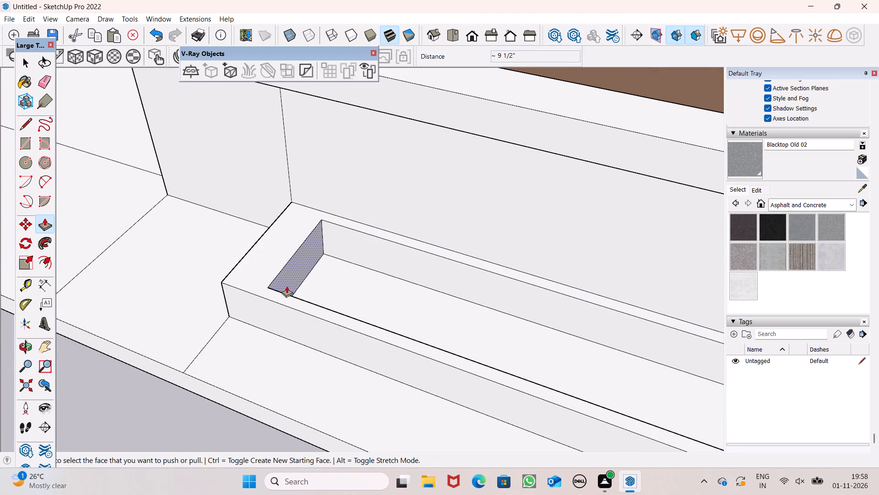
{"action": "left_click_drag", "start_coordinate": [286, 278], "coordinate": [258, 268]}
Examine the planter and the framed wall section beside the gate from several front angles.
{"action": "scroll", "coordinate": [257, 263], "scroll_direction": "down", "scroll_amount": 6}
{"action": "middle_click_drag", "start_coordinate": [212, 301], "coordinate": [326, 234]}
{"action": "key", "text": "space"}
{"action": "scroll", "coordinate": [360, 224], "scroll_direction": "down", "scroll_amount": 5}
{"action": "middle_click_drag", "start_coordinate": [368, 252], "coordinate": [388, 237]}
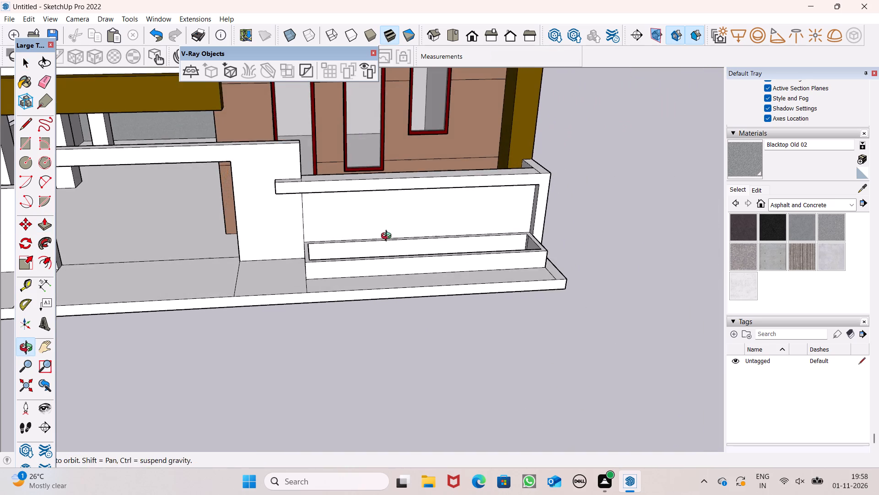
{"action": "middle_click_drag", "start_coordinate": [388, 237], "coordinate": [388, 236]}
{"action": "scroll", "coordinate": [391, 253], "scroll_direction": "down", "scroll_amount": 3}
{"action": "middle_click_drag", "start_coordinate": [403, 305], "coordinate": [413, 330]}
{"action": "scroll", "coordinate": [366, 255], "scroll_direction": "down", "scroll_amount": 1}
{"action": "middle_click_drag", "start_coordinate": [366, 255], "coordinate": [367, 258]}
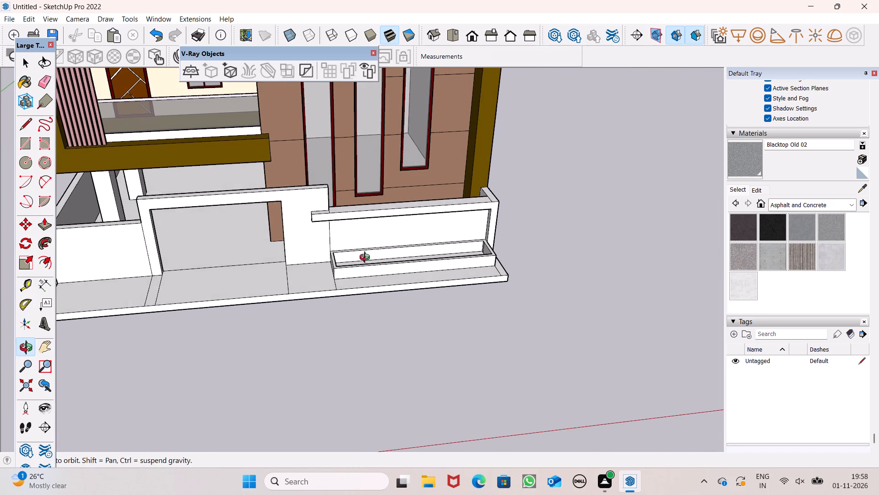
Erase the leftover crossing edges on the base slab in front of the planter and the gate frame.
{"action": "middle_click_drag", "start_coordinate": [367, 258], "coordinate": [368, 260]}
{"action": "left_click", "coordinate": [39, 87]}
{"action": "scroll", "coordinate": [174, 131], "scroll_direction": "down", "scroll_amount": 4}
{"action": "middle_click_drag", "start_coordinate": [250, 204], "coordinate": [253, 209]}
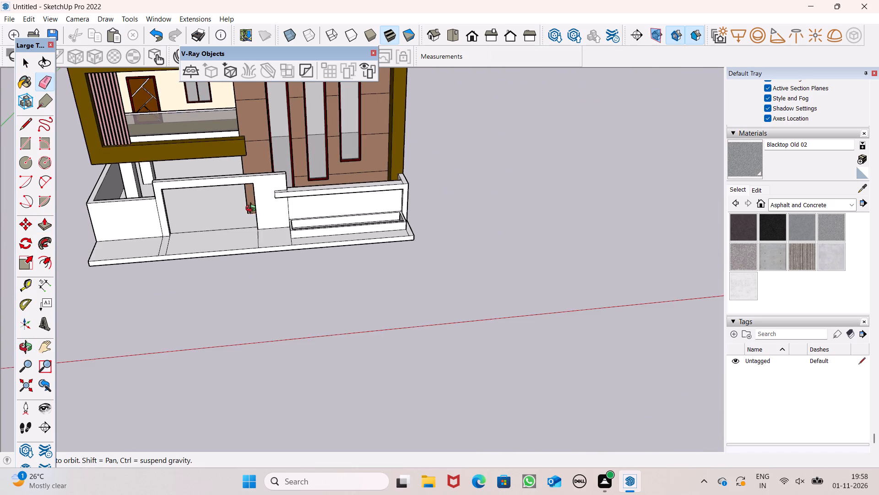
{"action": "middle_click_drag", "start_coordinate": [253, 209], "coordinate": [289, 263]}
{"action": "scroll", "coordinate": [298, 258], "scroll_direction": "up", "scroll_amount": 12}
{"action": "left_click", "coordinate": [293, 260]}
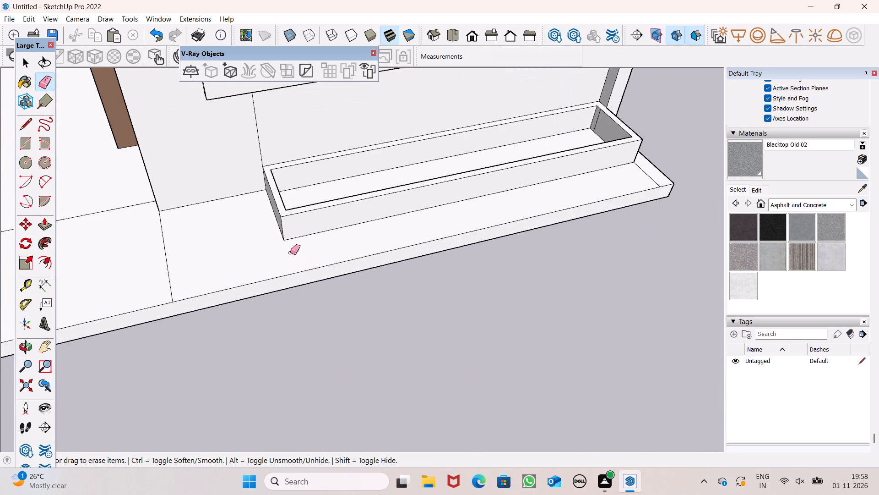
{"action": "scroll", "coordinate": [383, 203], "scroll_direction": "down", "scroll_amount": 4}
{"action": "middle_click_drag", "start_coordinate": [386, 244], "coordinate": [384, 273]}
{"action": "left_click_drag", "start_coordinate": [222, 254], "coordinate": [256, 242]}
{"action": "scroll", "coordinate": [353, 175], "scroll_direction": "down", "scroll_amount": 2}
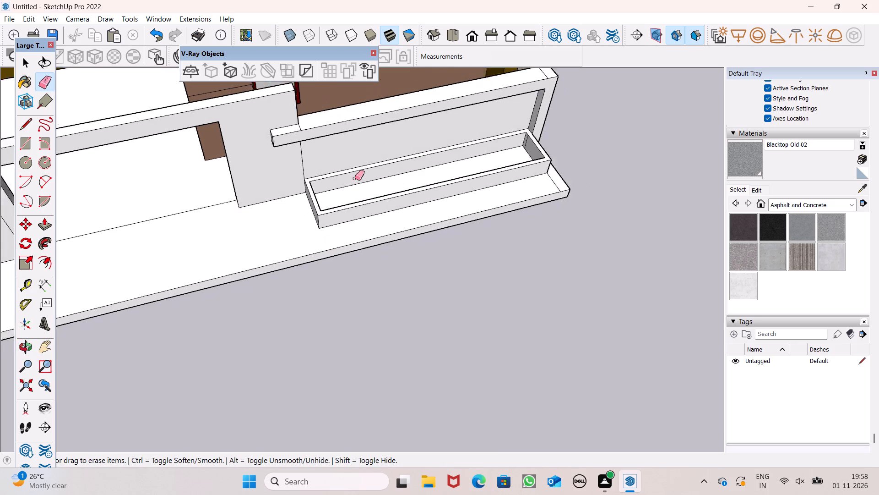
{"action": "scroll", "coordinate": [355, 178], "scroll_direction": "down", "scroll_amount": 6}
{"action": "scroll", "coordinate": [177, 239], "scroll_direction": "up", "scroll_amount": 3}
{"action": "left_click_drag", "start_coordinate": [213, 237], "coordinate": [189, 238]}
{"action": "scroll", "coordinate": [258, 195], "scroll_direction": "down", "scroll_amount": 4}
Erase the short edge on top of the projecting border where it meets the gate pillar.
{"action": "middle_click_drag", "start_coordinate": [308, 227], "coordinate": [91, 138]}
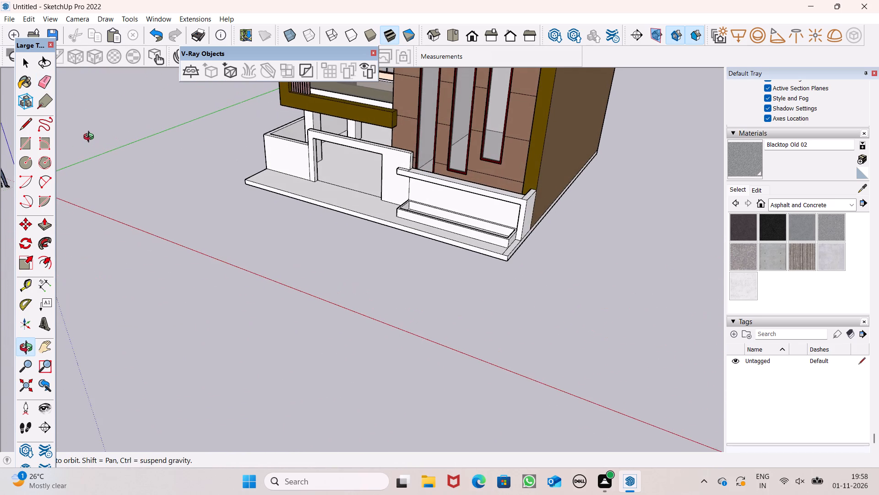
{"action": "middle_click_drag", "start_coordinate": [91, 138], "coordinate": [287, 265]}
{"action": "scroll", "coordinate": [336, 159], "scroll_direction": "up", "scroll_amount": 9}
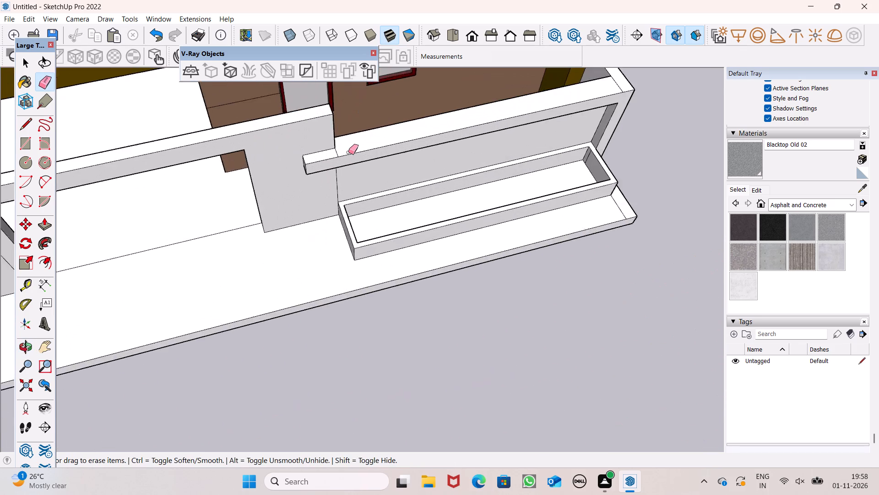
{"action": "scroll", "coordinate": [348, 152], "scroll_direction": "up", "scroll_amount": 6}
{"action": "left_click_drag", "start_coordinate": [320, 154], "coordinate": [326, 150]}
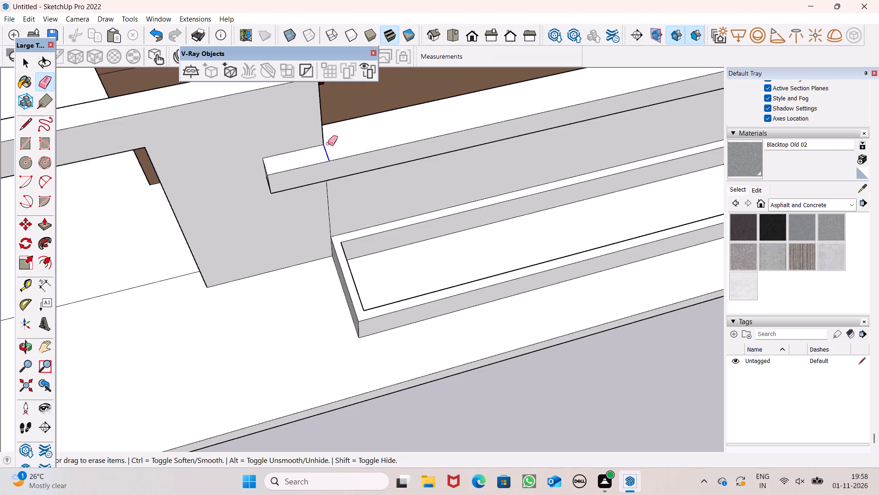
Examine the cleaned boundary wall and the building's front elevation from close and distant angles.
{"action": "scroll", "coordinate": [336, 148], "scroll_direction": "down", "scroll_amount": 5}
{"action": "middle_click_drag", "start_coordinate": [335, 167], "coordinate": [267, 73]}
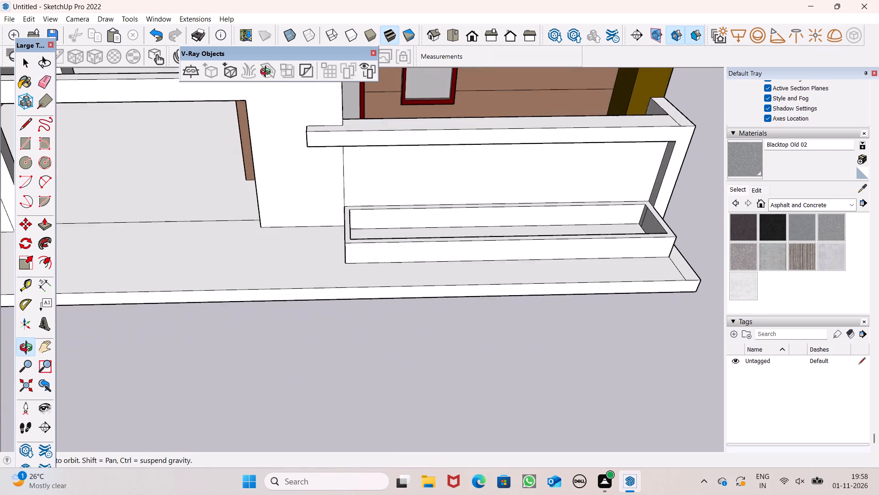
{"action": "middle_click_drag", "start_coordinate": [267, 73], "coordinate": [266, 72]}
{"action": "scroll", "coordinate": [264, 70], "scroll_direction": "up", "scroll_amount": 1}
{"action": "middle_click_drag", "start_coordinate": [326, 143], "coordinate": [366, 97]}
{"action": "scroll", "coordinate": [365, 98], "scroll_direction": "up", "scroll_amount": 1}
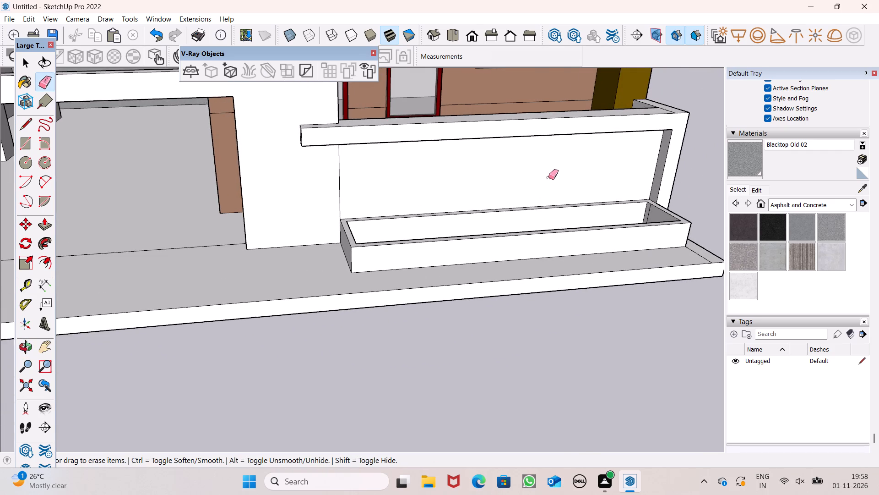
{"action": "scroll", "coordinate": [544, 185], "scroll_direction": "down", "scroll_amount": 6}
{"action": "scroll", "coordinate": [488, 179], "scroll_direction": "down", "scroll_amount": 2}
{"action": "middle_click_drag", "start_coordinate": [303, 218], "coordinate": [289, 179]}
{"action": "scroll", "coordinate": [272, 193], "scroll_direction": "down", "scroll_amount": 4}
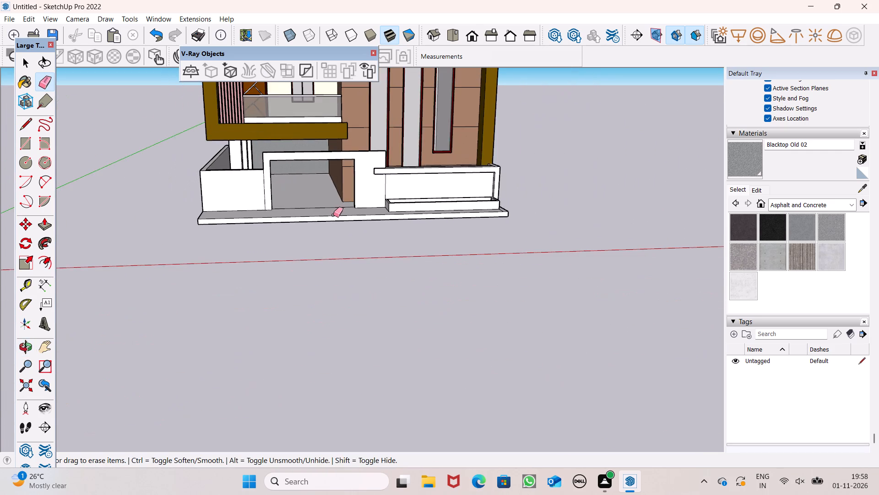
{"action": "middle_click_drag", "start_coordinate": [333, 215], "coordinate": [333, 209]}
{"action": "scroll", "coordinate": [297, 252], "scroll_direction": "down", "scroll_amount": 4}
{"action": "middle_click_drag", "start_coordinate": [403, 251], "coordinate": [373, 262]}
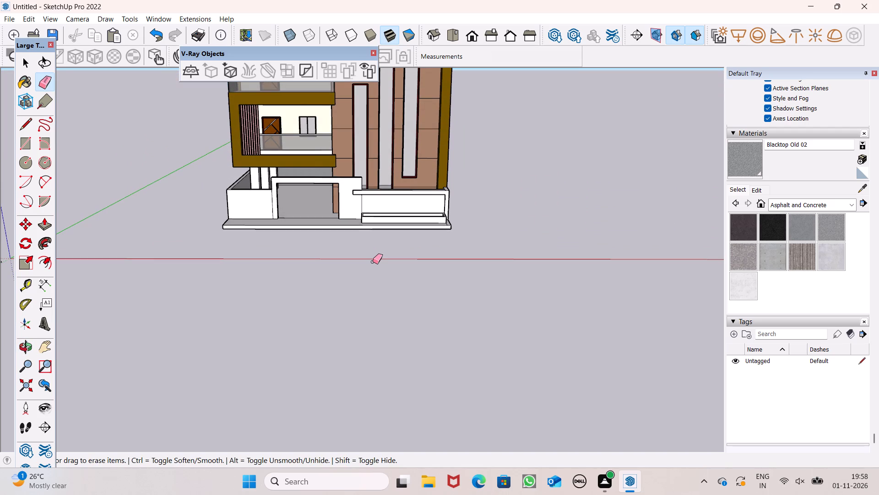
{"action": "scroll", "coordinate": [370, 253], "scroll_direction": "down", "scroll_amount": 5}
{"action": "middle_click_drag", "start_coordinate": [443, 259], "coordinate": [429, 257]}
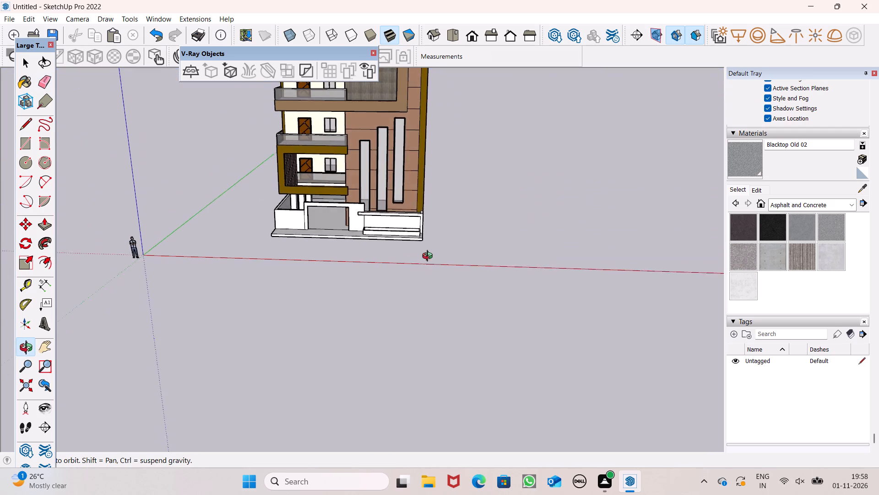
{"action": "middle_click_drag", "start_coordinate": [429, 257], "coordinate": [433, 254]}
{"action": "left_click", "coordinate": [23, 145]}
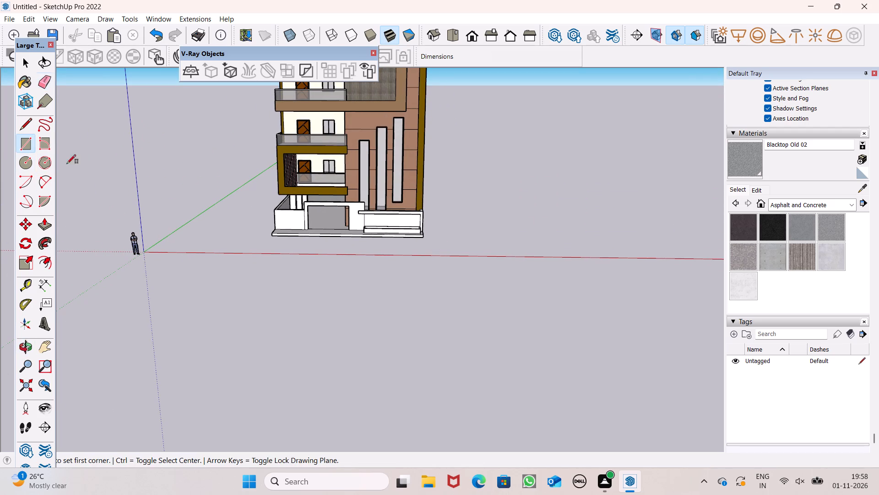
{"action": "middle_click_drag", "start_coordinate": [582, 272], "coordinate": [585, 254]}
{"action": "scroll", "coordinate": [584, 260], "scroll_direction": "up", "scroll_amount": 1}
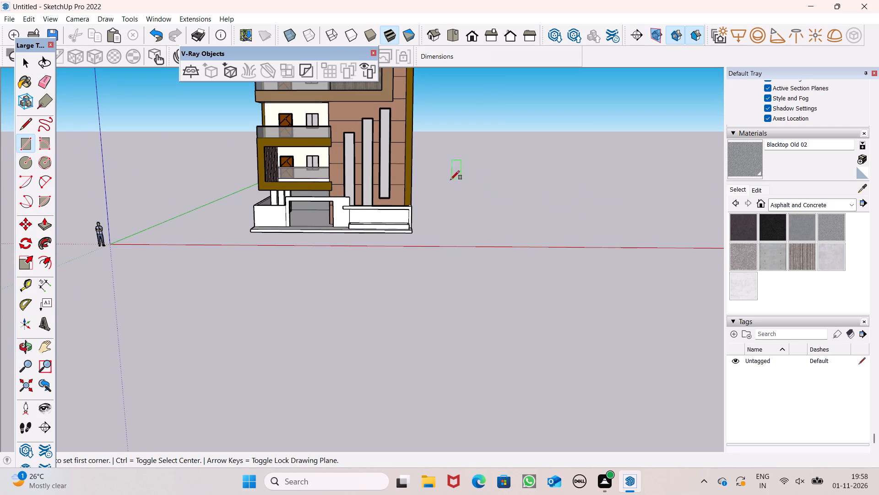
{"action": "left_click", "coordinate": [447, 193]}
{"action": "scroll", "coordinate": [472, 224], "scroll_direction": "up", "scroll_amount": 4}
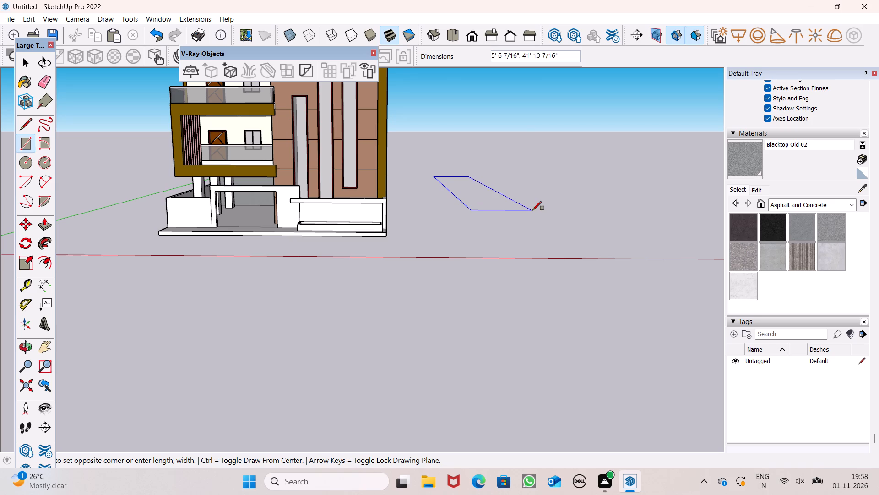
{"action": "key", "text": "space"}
Draw an upright rectangle about 15' 4" by 9' 6" in the empty space beside the building.
{"action": "scroll", "coordinate": [447, 192], "scroll_direction": "down", "scroll_amount": 4}
{"action": "middle_click_drag", "start_coordinate": [483, 214], "coordinate": [489, 197]}
{"action": "scroll", "coordinate": [489, 197], "scroll_direction": "up", "scroll_amount": 1}
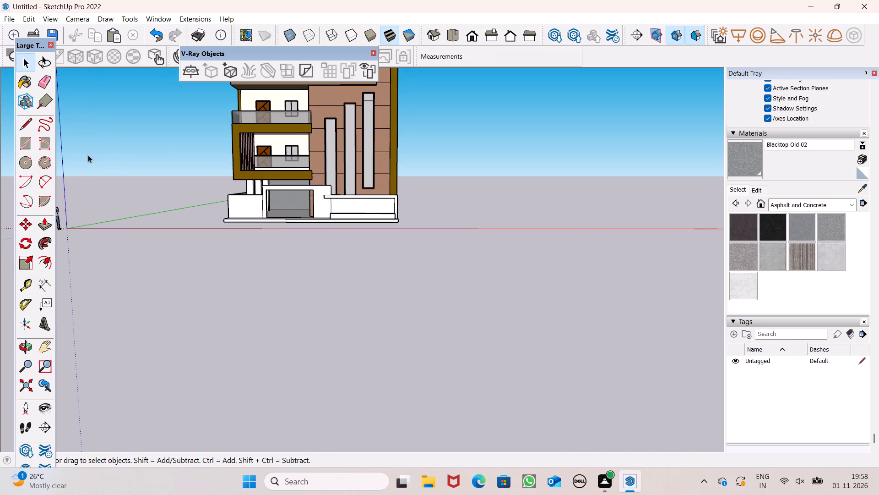
{"action": "left_click", "coordinate": [22, 141]}
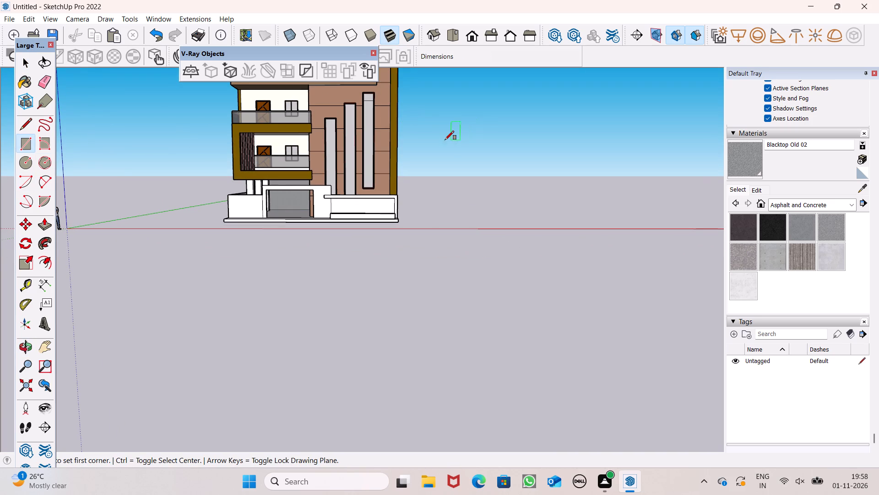
{"action": "left_click", "coordinate": [436, 167]}
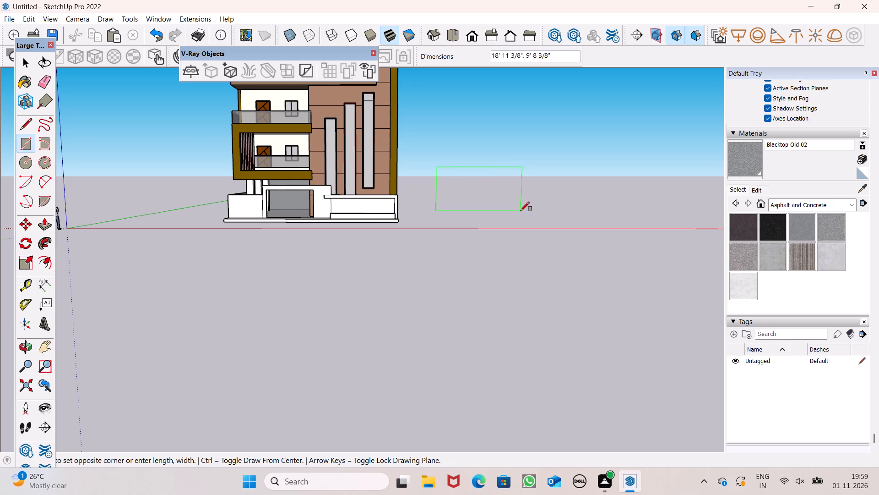
{"action": "left_click", "coordinate": [506, 210]}
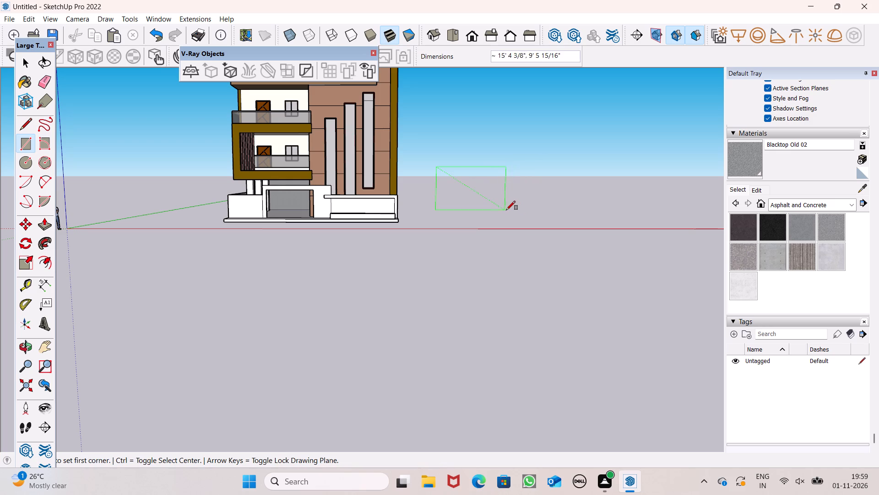
Divide the upright rectangle into two equal panels with a vertical line from its top edge's midpoint to the bottom edge.
{"action": "scroll", "coordinate": [482, 198], "scroll_direction": "up", "scroll_amount": 8}
{"action": "scroll", "coordinate": [469, 188], "scroll_direction": "down", "scroll_amount": 3}
{"action": "middle_click_drag", "start_coordinate": [472, 227], "coordinate": [473, 257]}
{"action": "scroll", "coordinate": [473, 258], "scroll_direction": "up", "scroll_amount": 1}
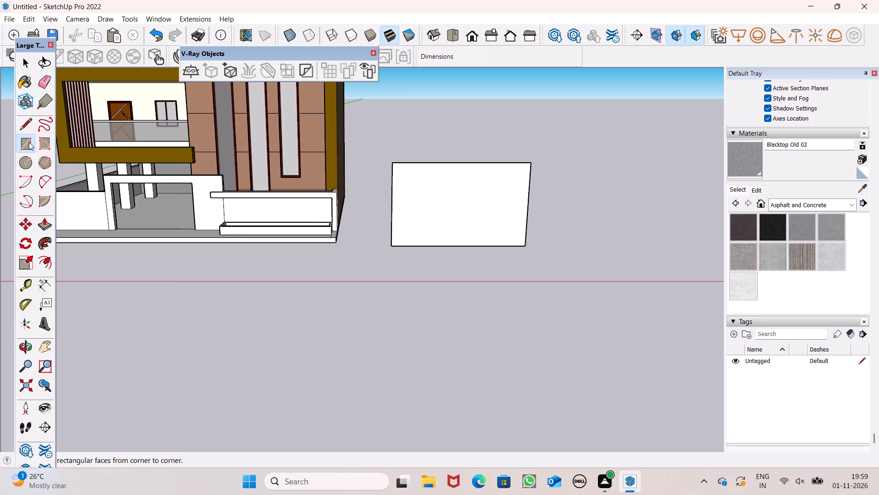
{"action": "left_click", "coordinate": [25, 125]}
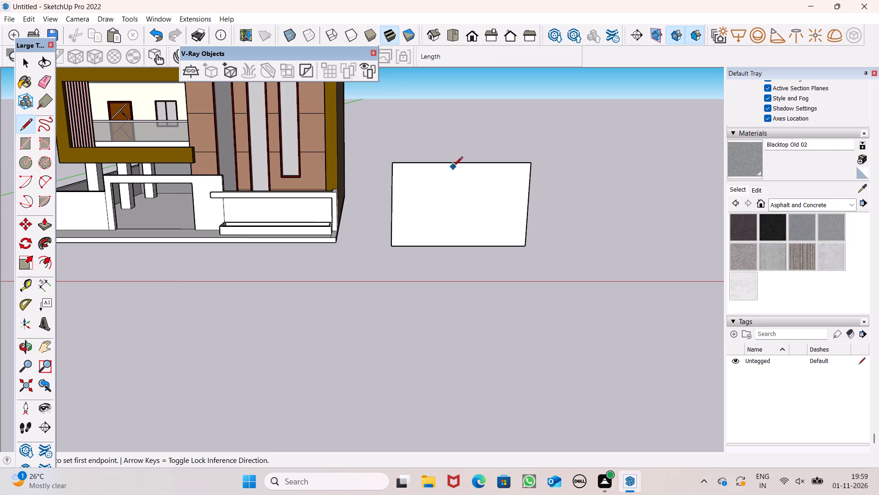
{"action": "left_click", "coordinate": [461, 161]}
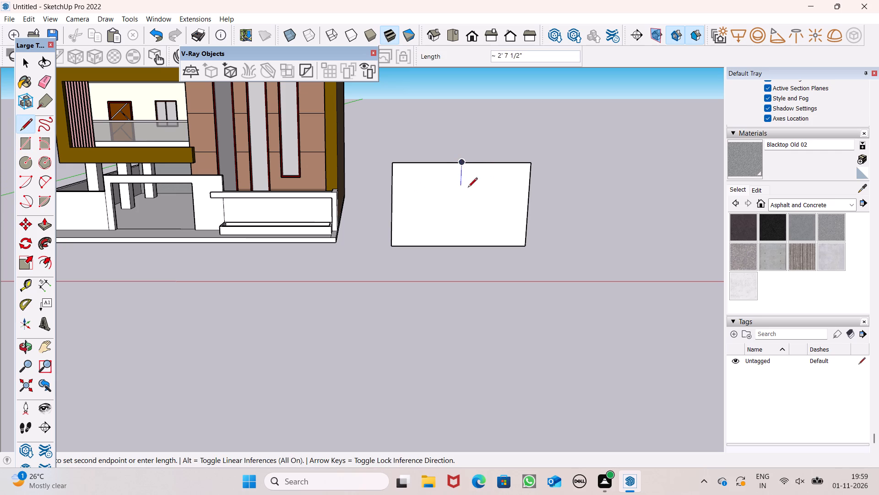
{"action": "left_click", "coordinate": [460, 248]}
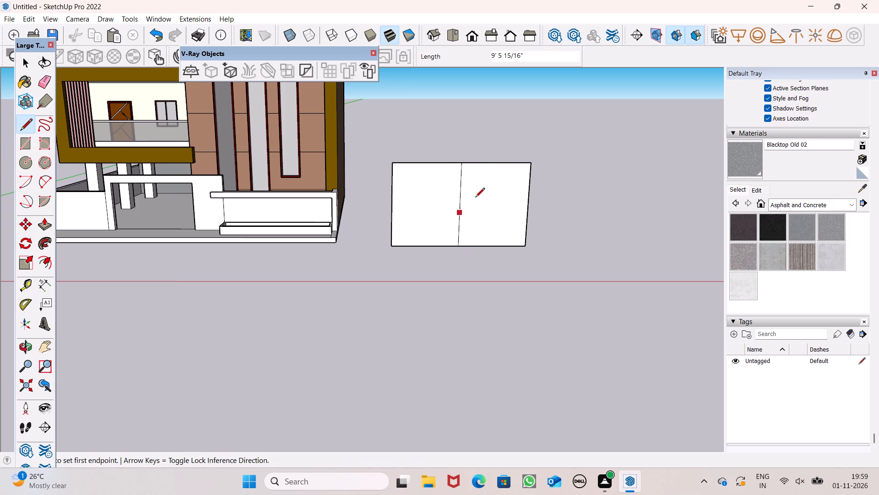
{"action": "key", "text": "space"}
Offset the outlines of both panels inward by about 5" to form a matching border around each.
{"action": "scroll", "coordinate": [132, 222], "scroll_direction": "left", "scroll_amount": 1}
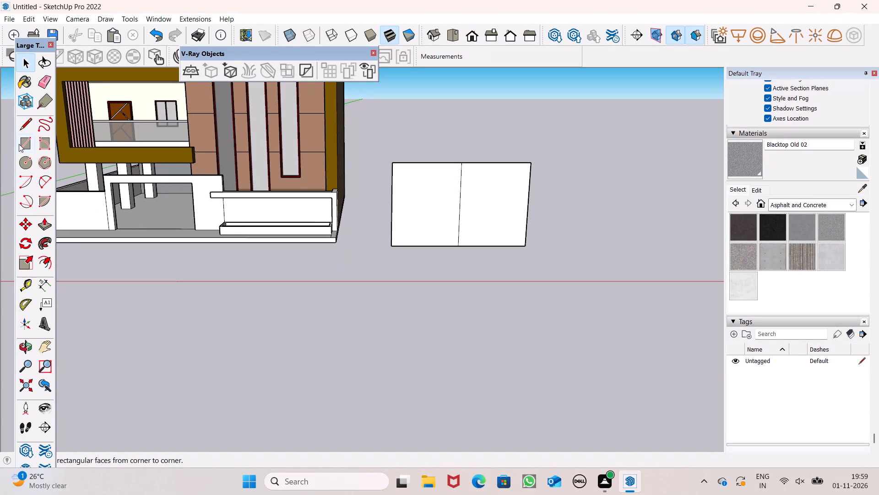
{"action": "left_click", "coordinate": [19, 144]}
{"action": "key", "text": "space"}
{"action": "left_click", "coordinate": [47, 262]}
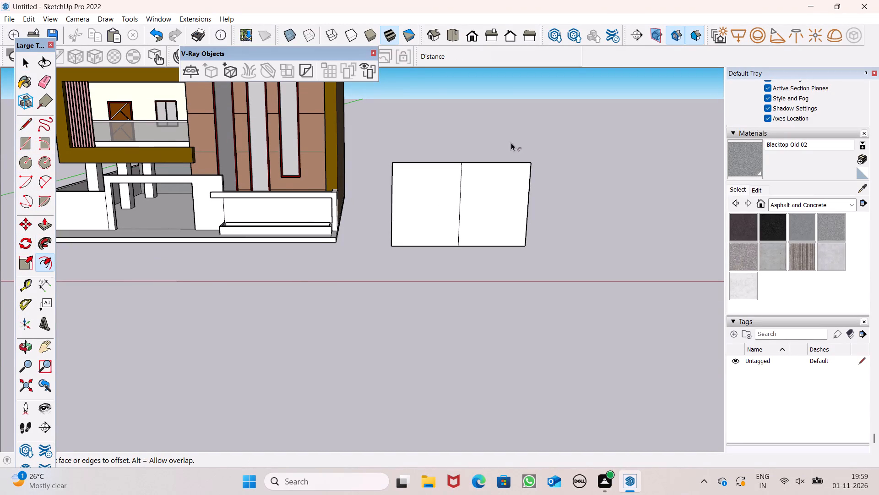
{"action": "scroll", "coordinate": [511, 143], "scroll_direction": "up", "scroll_amount": 1}
{"action": "scroll", "coordinate": [395, 173], "scroll_direction": "up", "scroll_amount": 4}
{"action": "left_click_drag", "start_coordinate": [398, 175], "coordinate": [394, 170]}
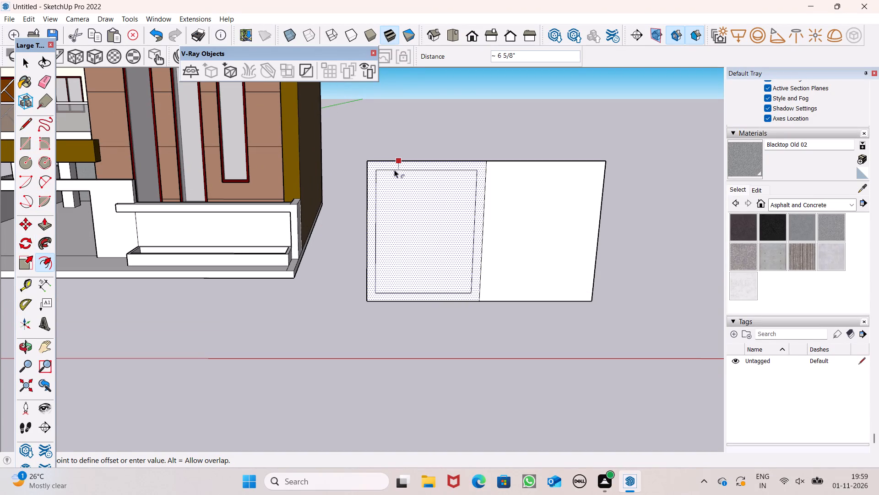
{"action": "left_click_drag", "start_coordinate": [394, 170], "coordinate": [392, 164]}
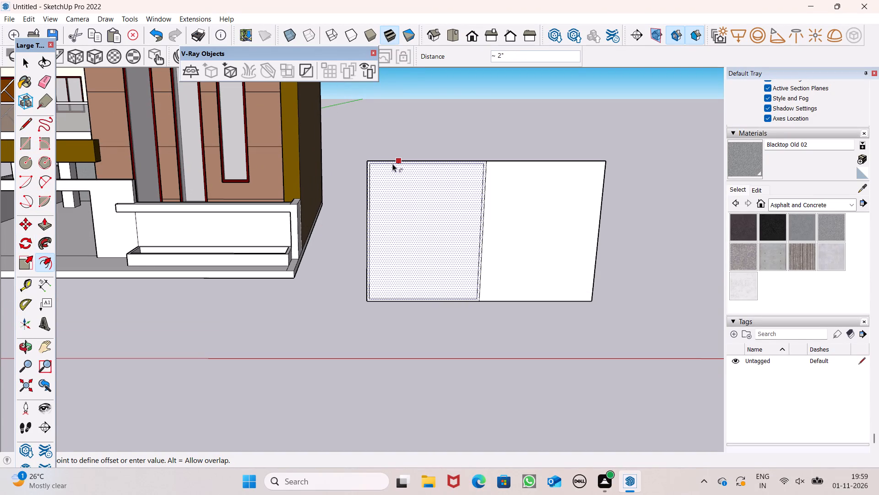
{"action": "left_click_drag", "start_coordinate": [392, 164], "coordinate": [395, 167]}
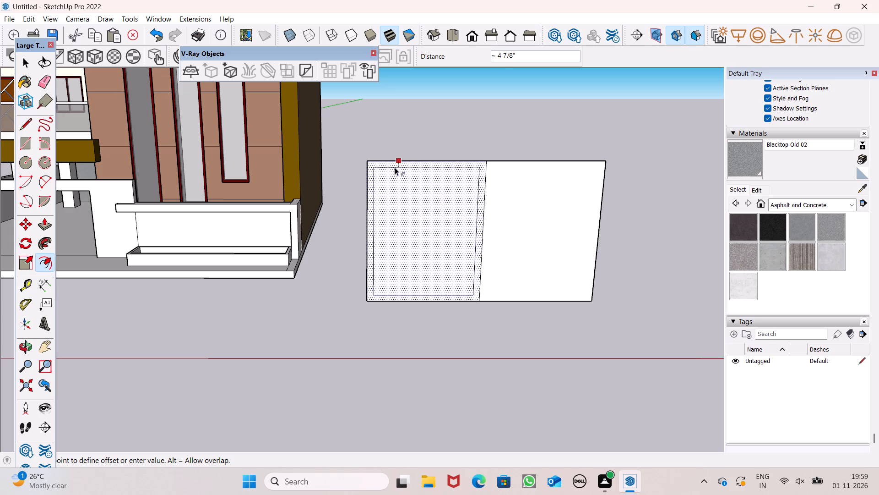
{"action": "left_click_drag", "start_coordinate": [395, 167], "coordinate": [399, 168]}
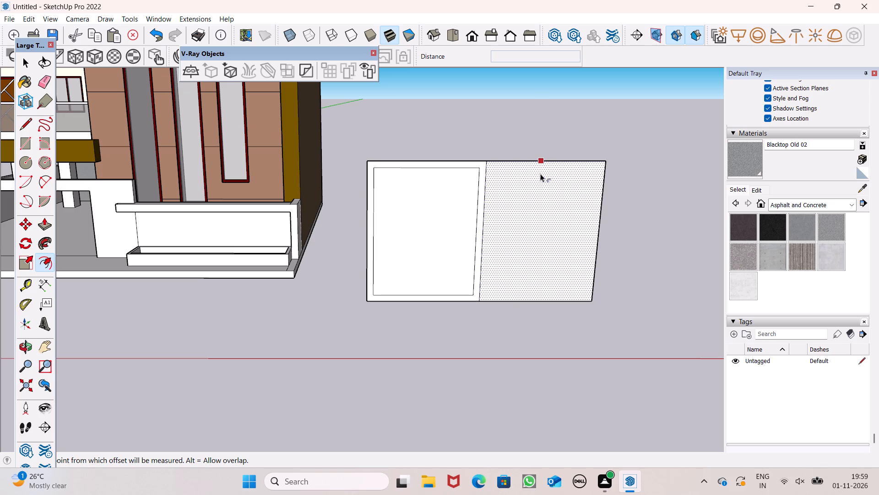
{"action": "left_click_drag", "start_coordinate": [522, 173], "coordinate": [503, 170]}
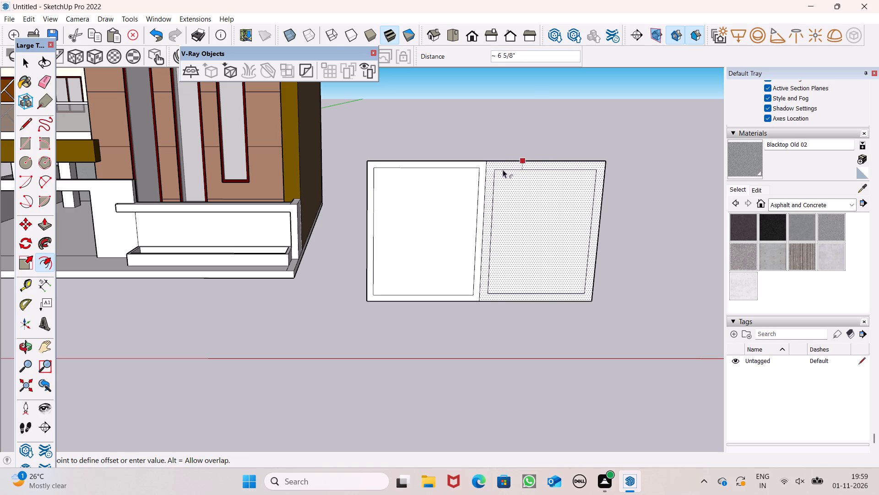
{"action": "left_click_drag", "start_coordinate": [503, 170], "coordinate": [479, 167]}
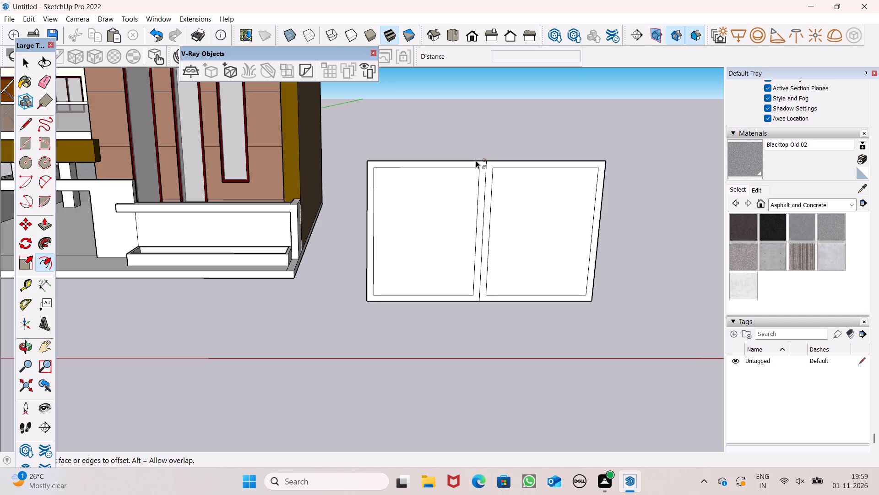
{"action": "key", "text": "space"}
Turn the gate's central dividing line into a narrow strip by moving it about 2" sideways and copying it back toward its original position.
{"action": "scroll", "coordinate": [488, 171], "scroll_direction": "up", "scroll_amount": 2}
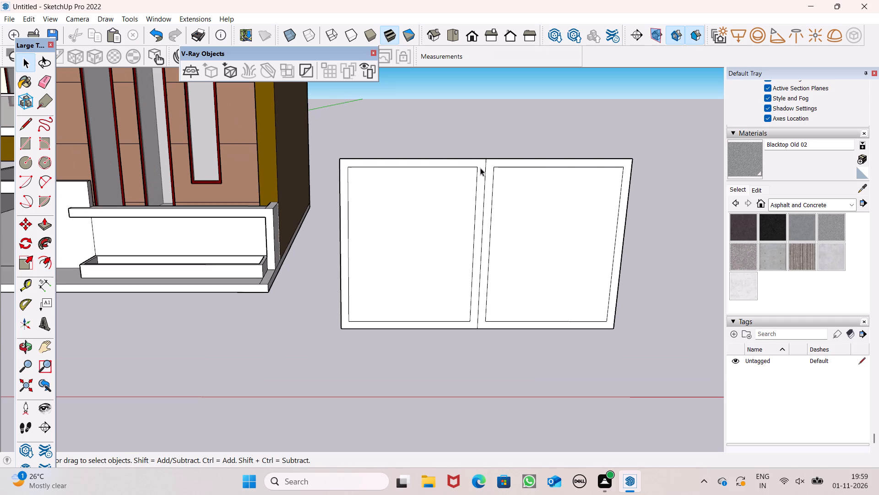
{"action": "scroll", "coordinate": [502, 156], "scroll_direction": "up", "scroll_amount": 6}
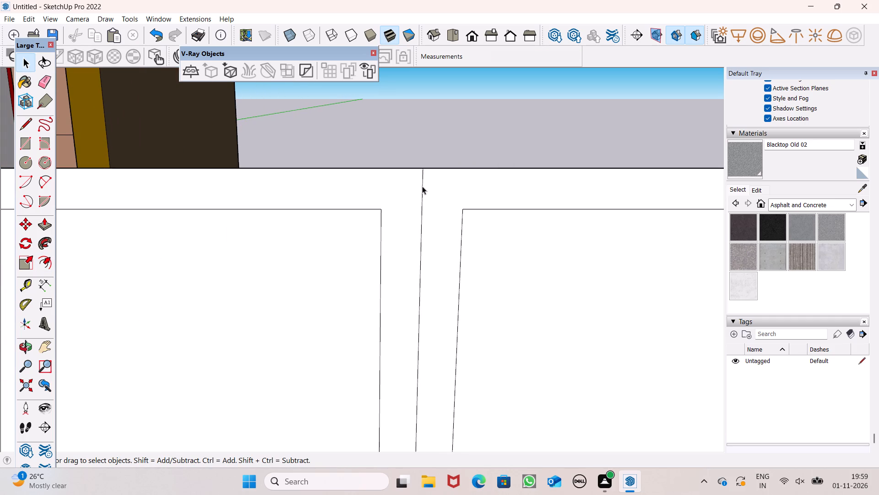
{"action": "left_click", "coordinate": [423, 184]}
{"action": "scroll", "coordinate": [455, 132], "scroll_direction": "down", "scroll_amount": 2}
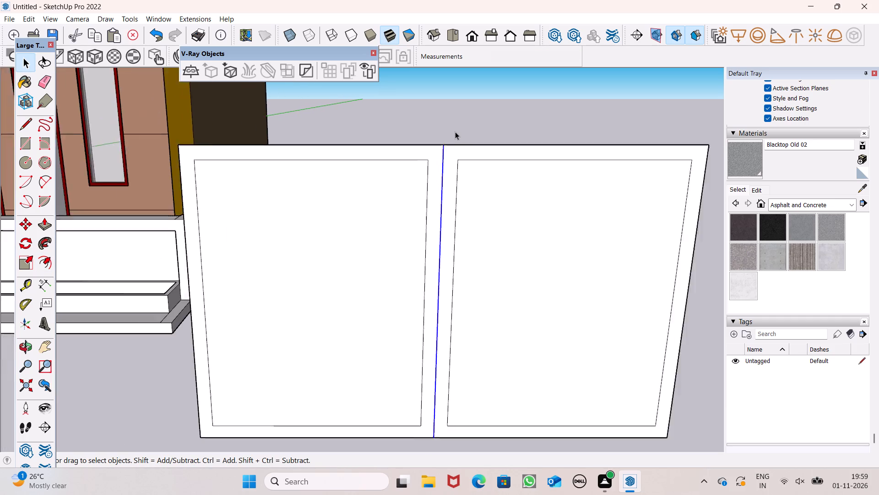
{"action": "scroll", "coordinate": [455, 132], "scroll_direction": "down", "scroll_amount": 2}
{"action": "key", "text": "m"}
{"action": "key", "text": "Return"}
{"action": "scroll", "coordinate": [449, 155], "scroll_direction": "up", "scroll_amount": 10}
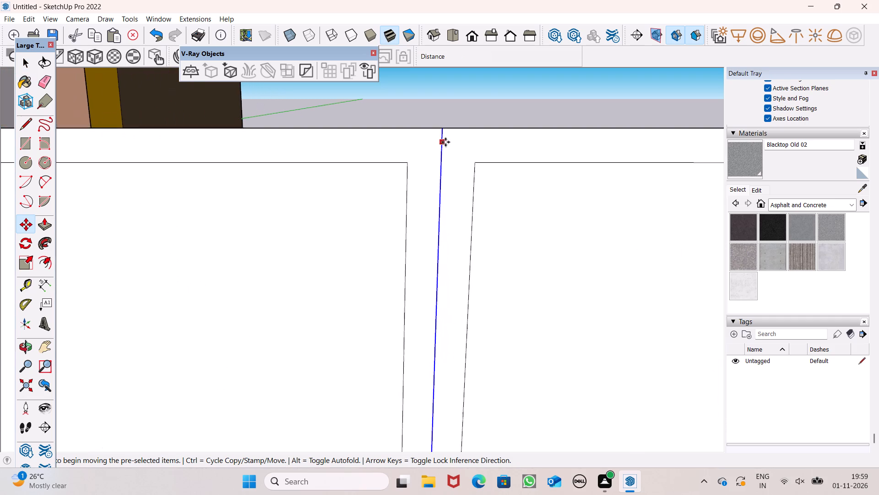
{"action": "scroll", "coordinate": [445, 142], "scroll_direction": "up", "scroll_amount": 2}
{"action": "left_click_drag", "start_coordinate": [443, 142], "coordinate": [429, 145]}
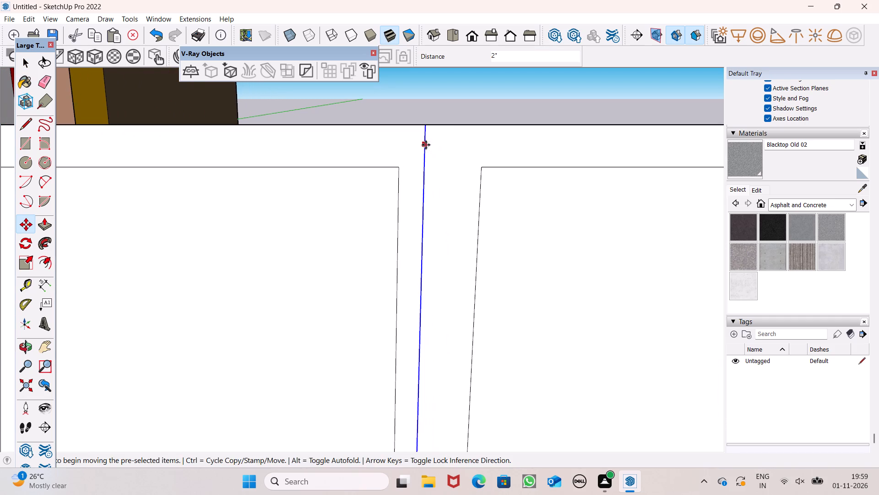
{"action": "left_click_drag", "start_coordinate": [426, 145], "coordinate": [441, 143]}
{"action": "scroll", "coordinate": [441, 103], "scroll_direction": "down", "scroll_amount": 5}
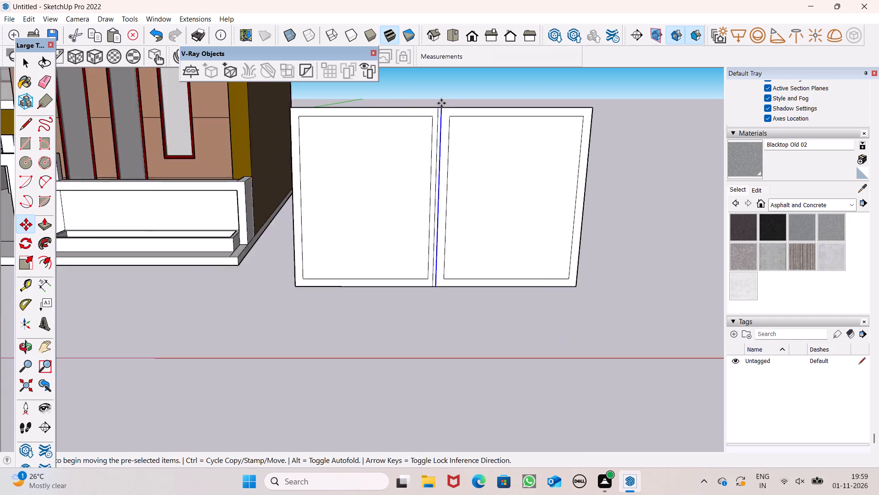
{"action": "scroll", "coordinate": [441, 103], "scroll_direction": "down", "scroll_amount": 3}
{"action": "key", "text": "space"}
{"action": "left_click", "coordinate": [596, 168]}
{"action": "scroll", "coordinate": [581, 178], "scroll_direction": "down", "scroll_amount": 2}
Move the narrow central strip about 5/8" sideways, away from the building, to centre it between the two panel borders.
{"action": "middle_click_drag", "start_coordinate": [580, 205], "coordinate": [573, 216]}
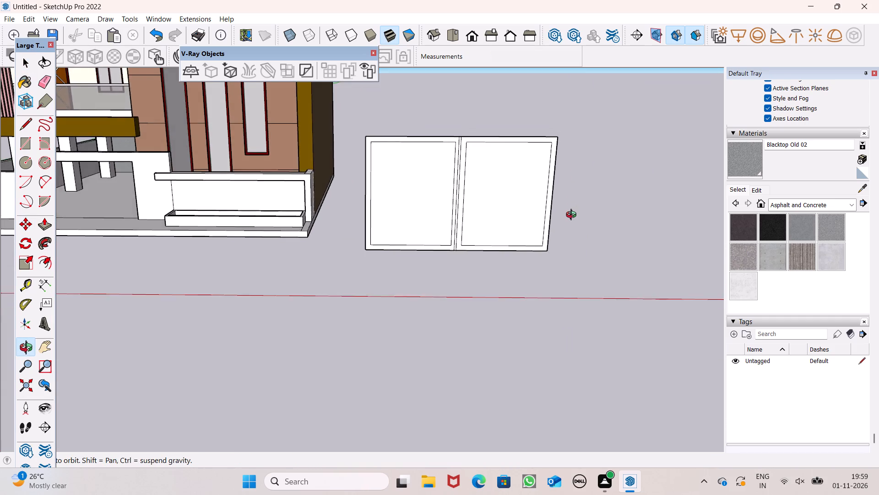
{"action": "middle_click_drag", "start_coordinate": [573, 216], "coordinate": [566, 220]}
{"action": "scroll", "coordinate": [472, 167], "scroll_direction": "up", "scroll_amount": 8}
{"action": "scroll", "coordinate": [418, 125], "scroll_direction": "up", "scroll_amount": 11}
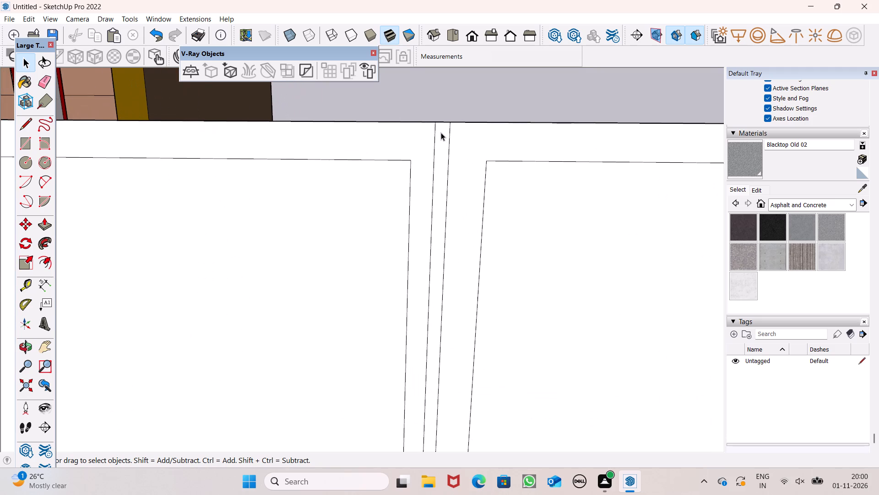
{"action": "double_click", "coordinate": [441, 132]}
{"action": "key", "text": "m"}
{"action": "key", "text": "Return"}
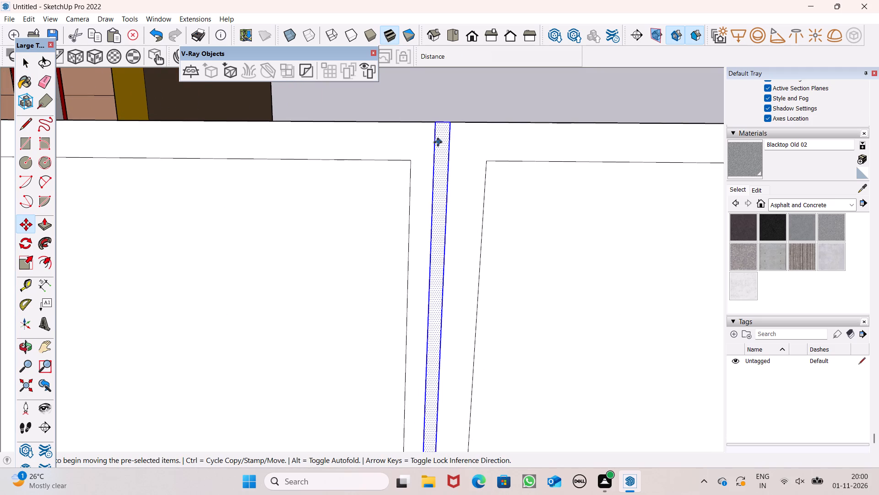
{"action": "left_click_drag", "start_coordinate": [444, 138], "coordinate": [449, 139]}
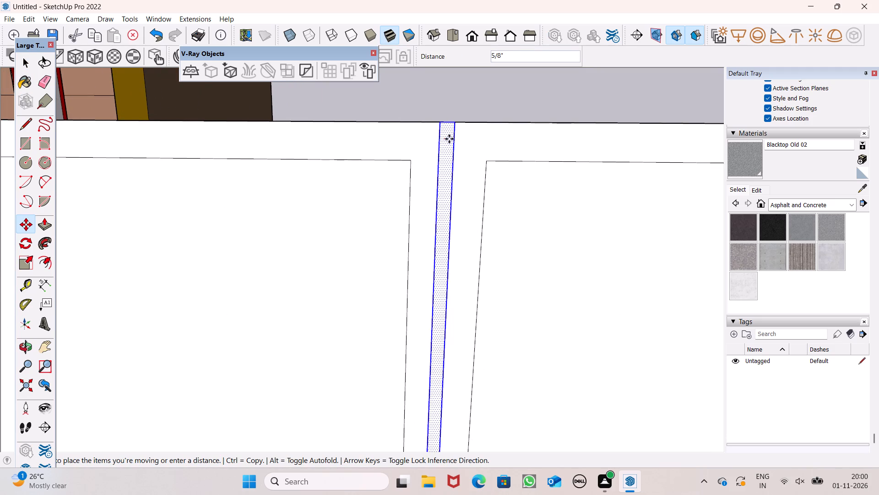
{"action": "left_click_drag", "start_coordinate": [449, 139], "coordinate": [450, 137]}
{"action": "scroll", "coordinate": [439, 126], "scroll_direction": "down", "scroll_amount": 7}
{"action": "key", "text": "space"}
{"action": "left_click", "coordinate": [506, 95]}
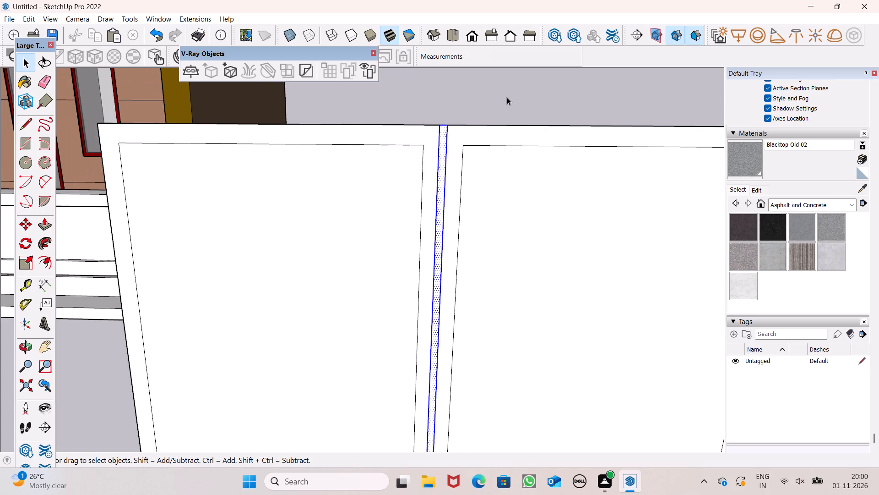
Examine the divided gate together with the building's front from close and distant angles.
{"action": "scroll", "coordinate": [500, 116], "scroll_direction": "down", "scroll_amount": 8}
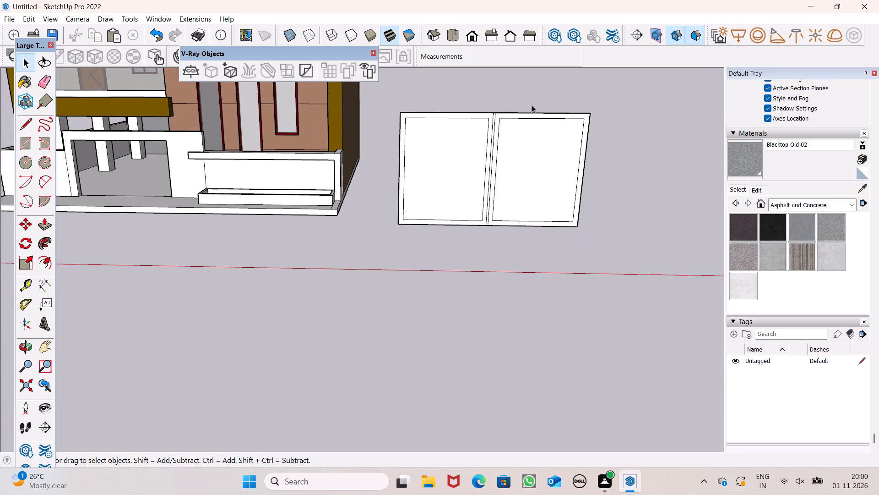
{"action": "scroll", "coordinate": [532, 109], "scroll_direction": "down", "scroll_amount": 7}
{"action": "middle_click_drag", "start_coordinate": [515, 179], "coordinate": [489, 227]}
{"action": "scroll", "coordinate": [443, 145], "scroll_direction": "down", "scroll_amount": 1}
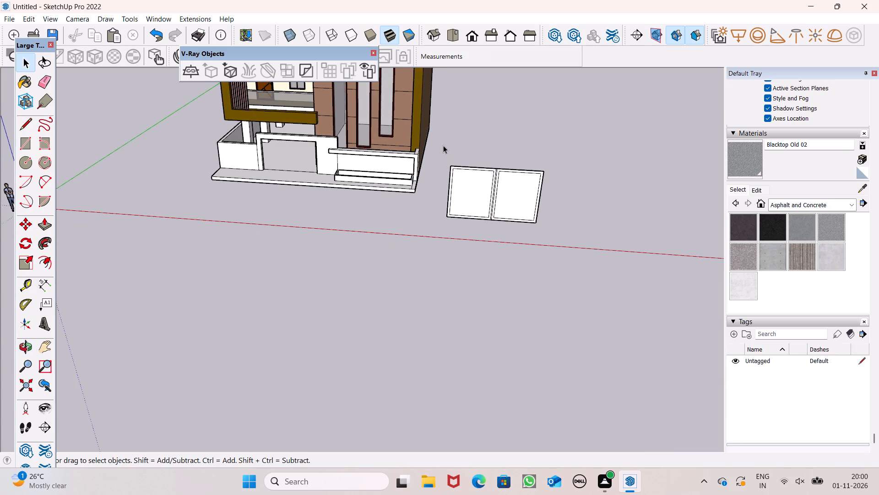
{"action": "middle_click_drag", "start_coordinate": [553, 186], "coordinate": [615, 133]}
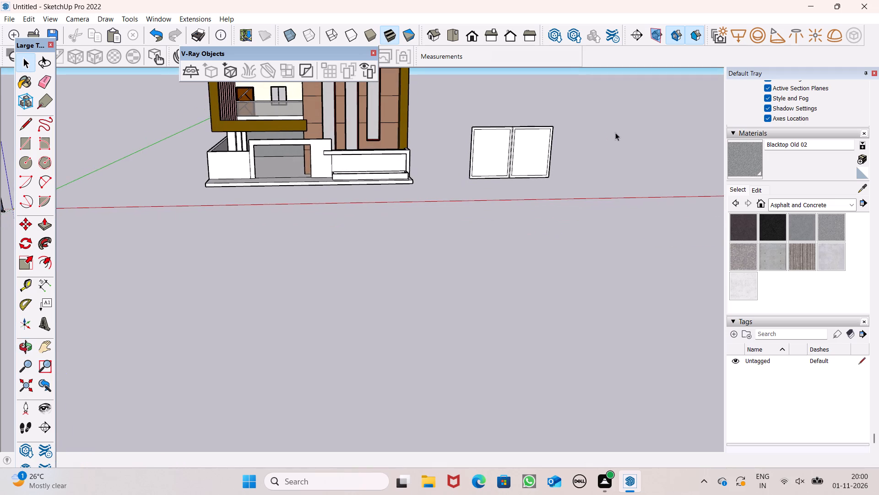
{"action": "scroll", "coordinate": [600, 173], "scroll_direction": "up", "scroll_amount": 6}
{"action": "scroll", "coordinate": [548, 83], "scroll_direction": "down", "scroll_amount": 2}
{"action": "middle_click_drag", "start_coordinate": [525, 160], "coordinate": [553, 161]}
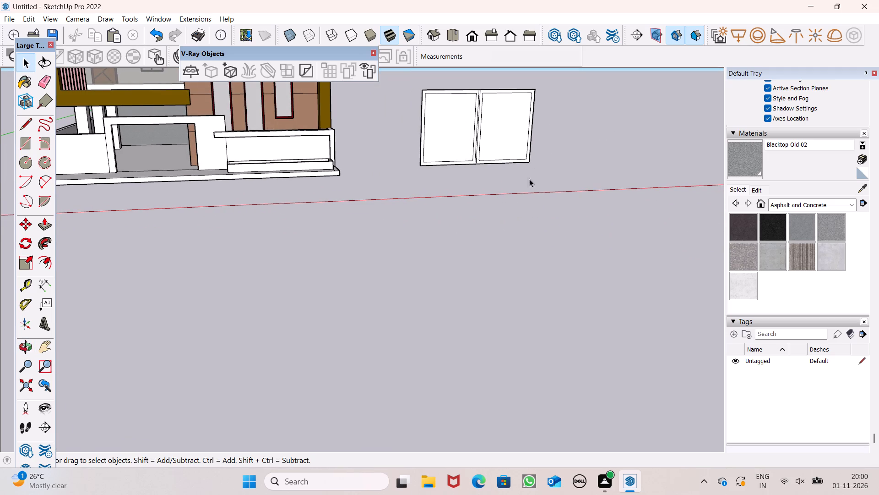
{"action": "scroll", "coordinate": [472, 65], "scroll_direction": "up", "scroll_amount": 5}
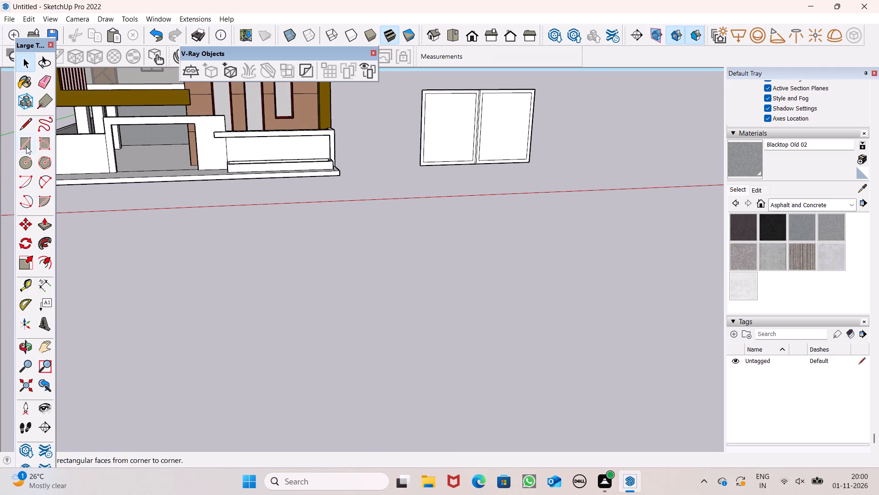
Draw a narrow upright rectangle about 3 5/16" by 8' 7 9/16" inside the panel nearer the building, spanning its inner border from top to bottom.
{"action": "left_click", "coordinate": [27, 145]}
{"action": "scroll", "coordinate": [283, 275], "scroll_direction": "down", "scroll_amount": 2}
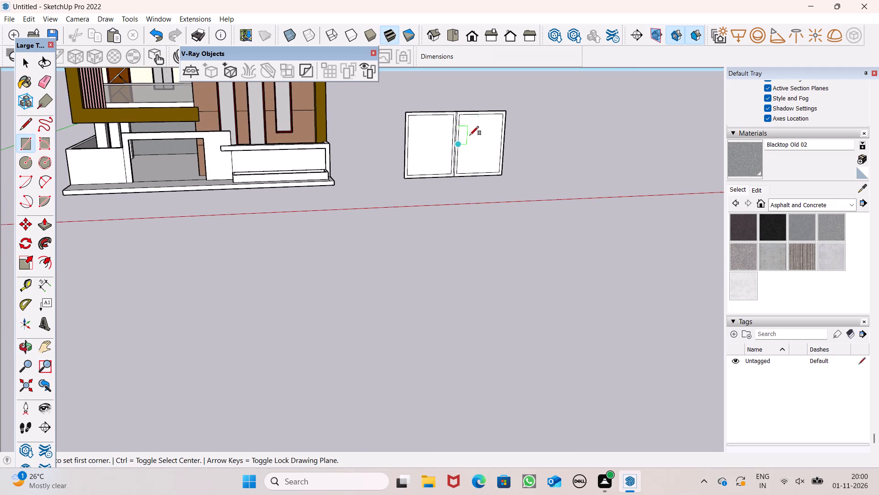
{"action": "scroll", "coordinate": [470, 135], "scroll_direction": "up", "scroll_amount": 8}
{"action": "middle_click_drag", "start_coordinate": [466, 128], "coordinate": [459, 133]}
{"action": "scroll", "coordinate": [429, 108], "scroll_direction": "up", "scroll_amount": 4}
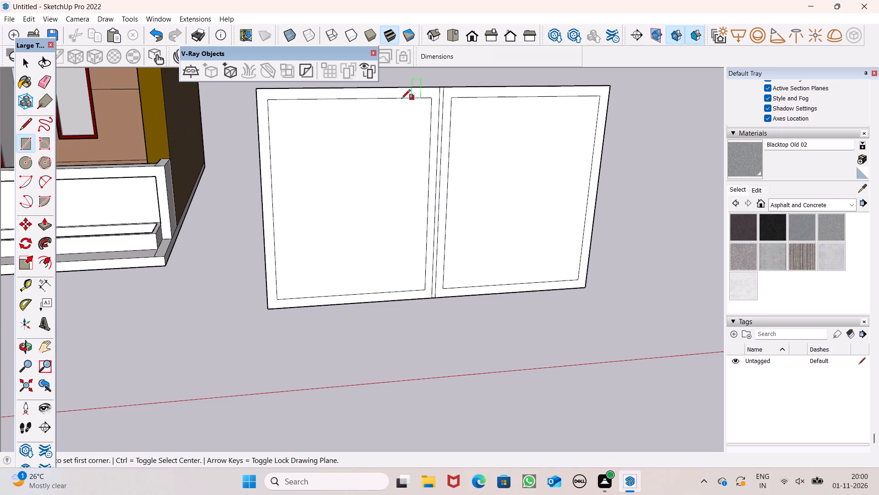
{"action": "left_click", "coordinate": [386, 100]}
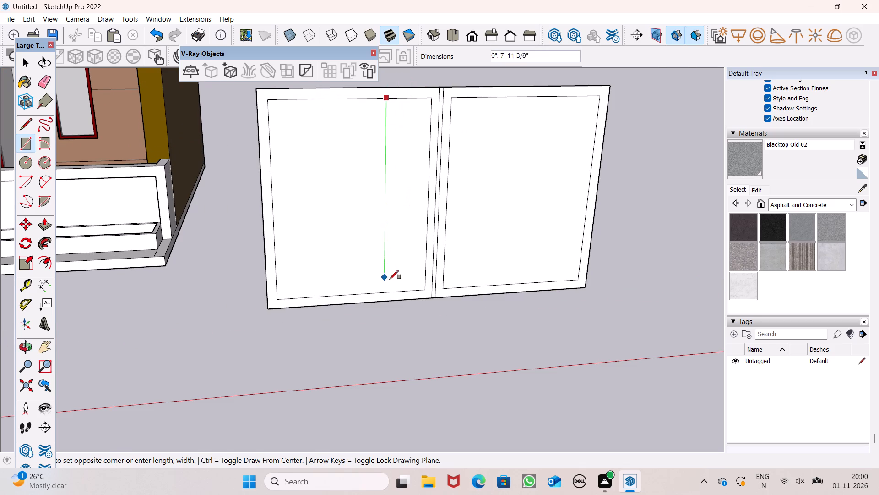
{"action": "scroll", "coordinate": [389, 281], "scroll_direction": "up", "scroll_amount": 4}
{"action": "left_click_drag", "start_coordinate": [391, 300], "coordinate": [387, 297]}
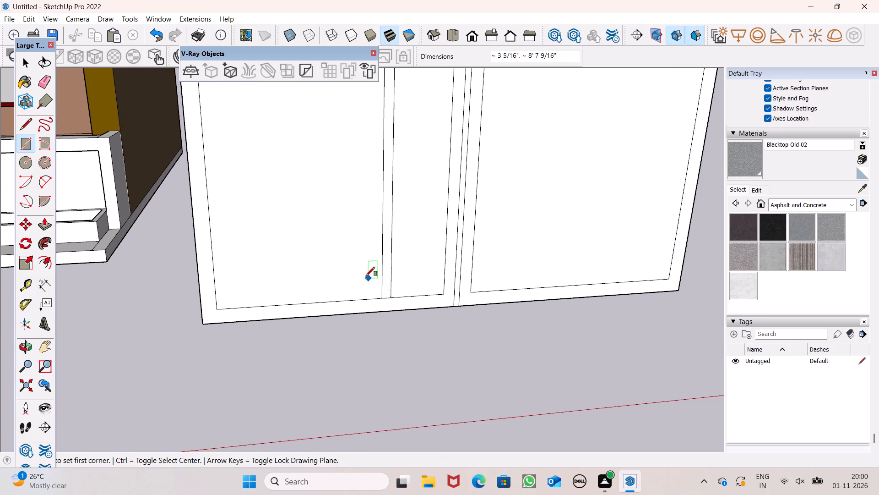
Copy the narrow upright strip about 4' 5 13/16" horizontally into the other panel, roughly mirroring its place beside the central strip.
{"action": "scroll", "coordinate": [361, 279], "scroll_direction": "down", "scroll_amount": 5}
{"action": "middle_click_drag", "start_coordinate": [459, 309], "coordinate": [415, 318]}
{"action": "key", "text": "space"}
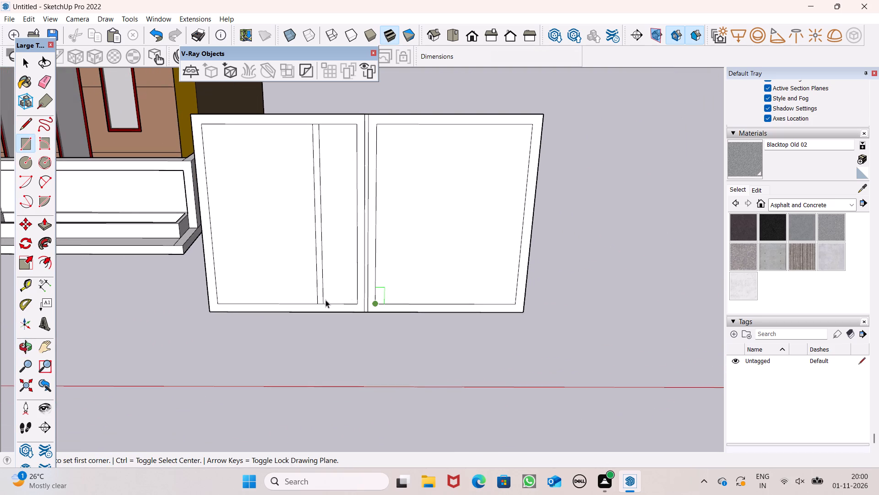
{"action": "double_click", "coordinate": [319, 297]}
{"action": "key", "text": "m"}
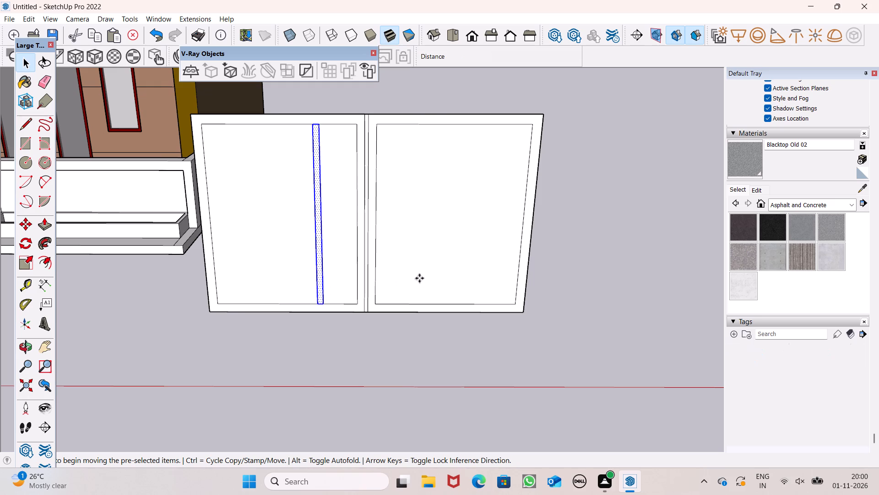
{"action": "key", "text": "Return"}
{"action": "scroll", "coordinate": [382, 246], "scroll_direction": "up", "scroll_amount": 4}
{"action": "scroll", "coordinate": [335, 280], "scroll_direction": "down", "scroll_amount": 3}
{"action": "middle_click_drag", "start_coordinate": [355, 316], "coordinate": [356, 316]}
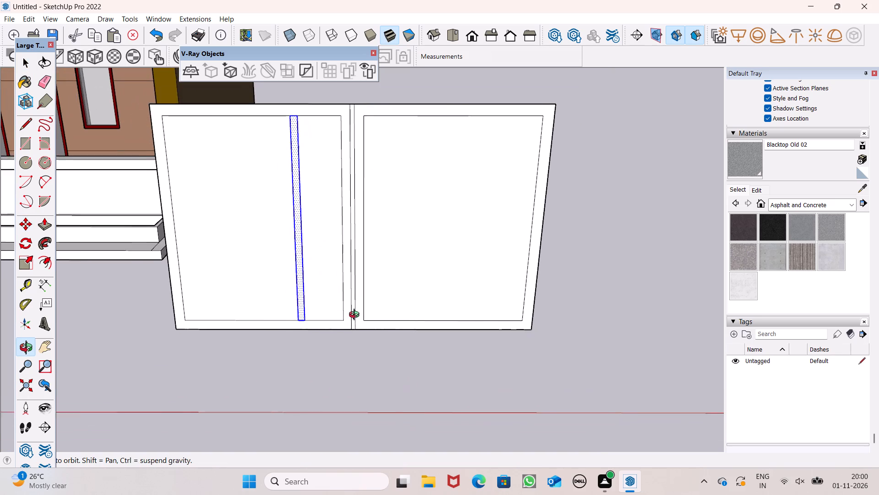
{"action": "middle_click_drag", "start_coordinate": [356, 316], "coordinate": [346, 316]}
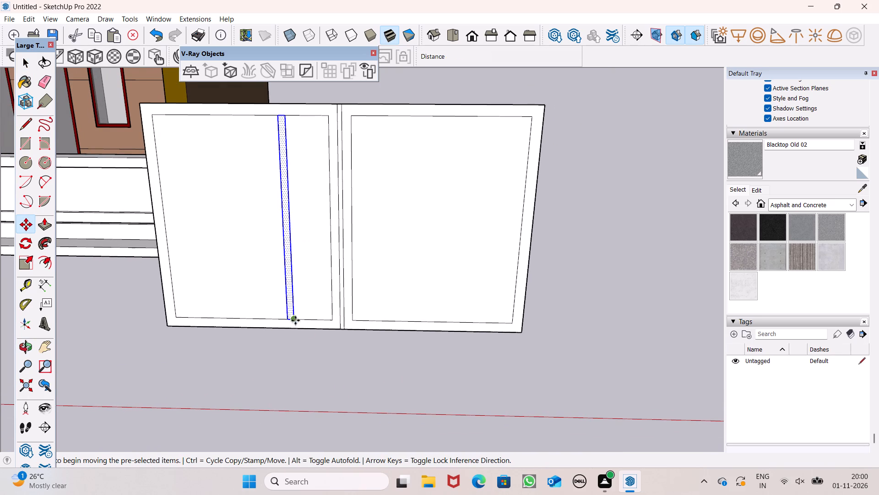
{"action": "left_click_drag", "start_coordinate": [295, 320], "coordinate": [398, 325]}
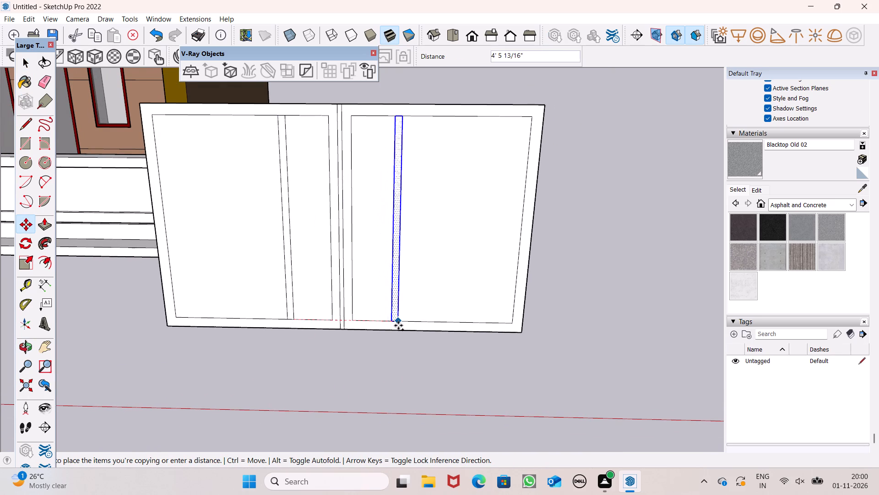
{"action": "left_click_drag", "start_coordinate": [398, 325], "coordinate": [398, 326]}
{"action": "scroll", "coordinate": [378, 299], "scroll_direction": "down", "scroll_amount": 5}
{"action": "key", "text": "space"}
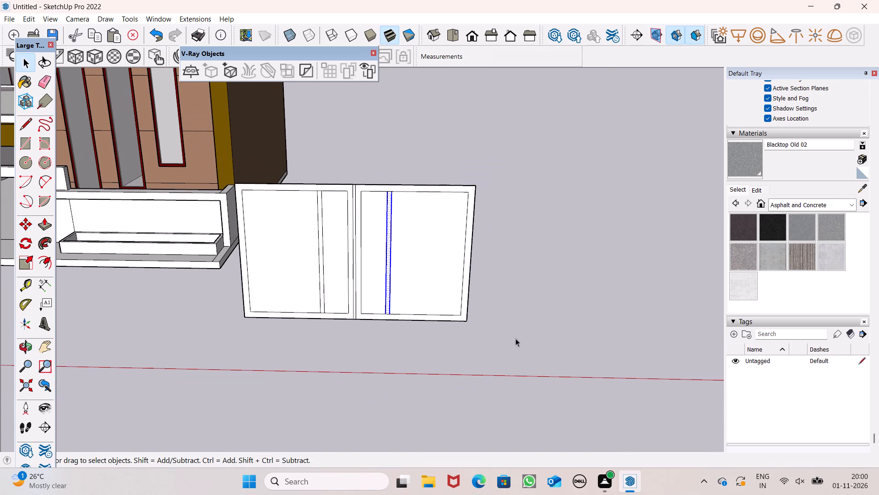
{"action": "left_click_drag", "start_coordinate": [521, 327], "coordinate": [521, 322]}
{"action": "scroll", "coordinate": [527, 144], "scroll_direction": "down", "scroll_amount": 3}
{"action": "middle_click", "coordinate": [480, 244]}
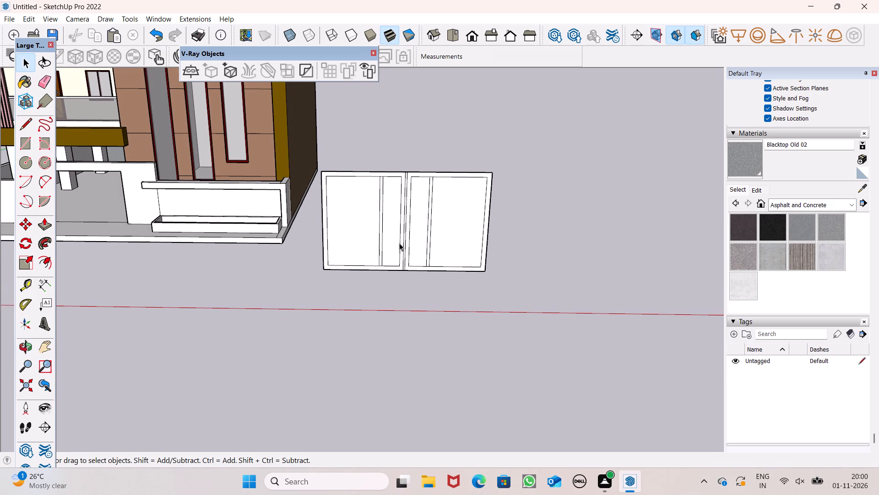
Paint the narrow section beside the central strip in both gate panels with Translucent Glass Gray from Glass and Mirrors.
{"action": "scroll", "coordinate": [397, 243], "scroll_direction": "up", "scroll_amount": 2}
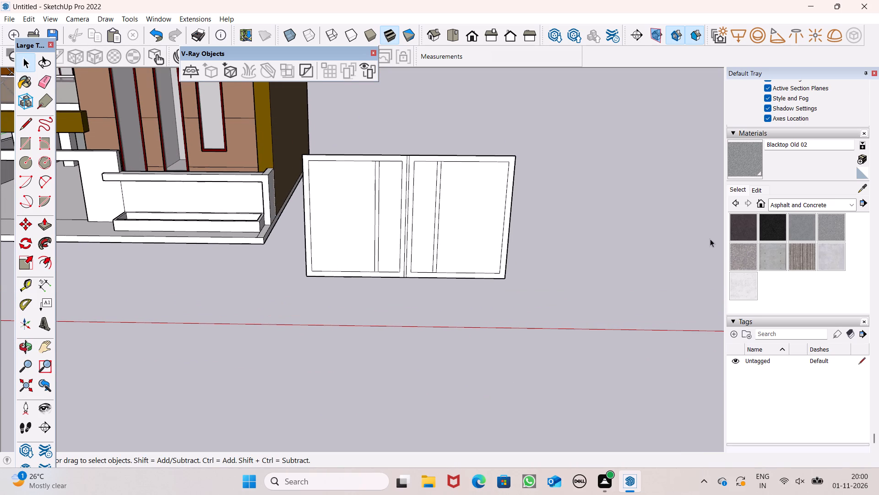
{"action": "left_click", "coordinate": [845, 207]}
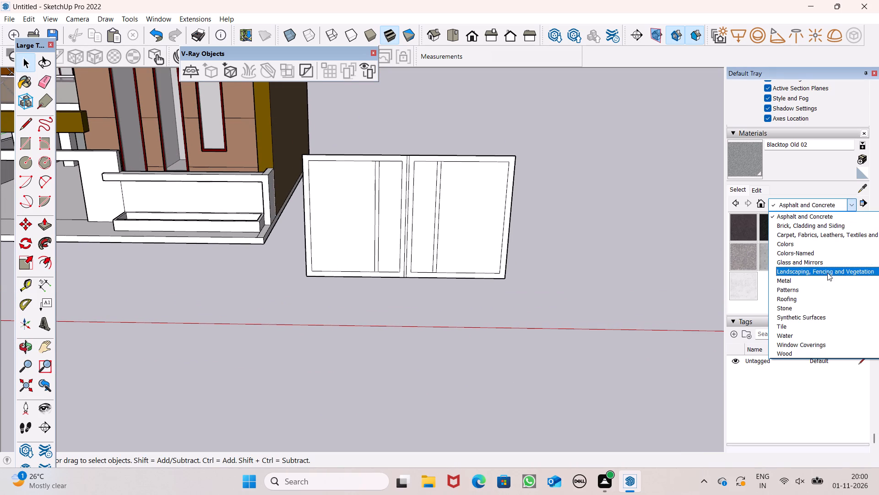
{"action": "left_click", "coordinate": [826, 282]}
{"action": "left_click", "coordinate": [827, 203]}
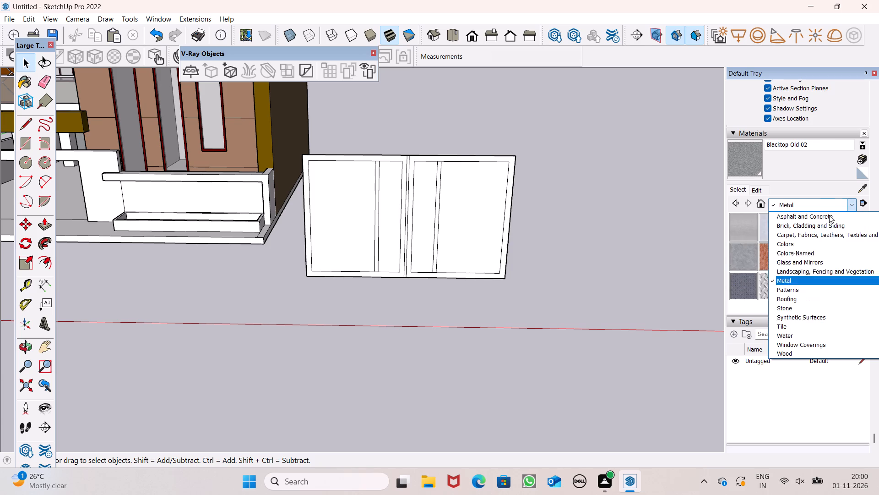
{"action": "left_click", "coordinate": [830, 261]}
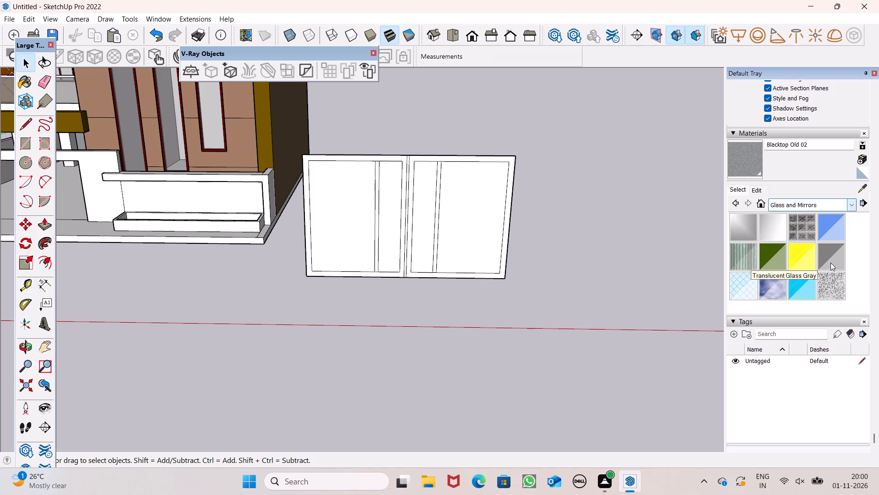
{"action": "left_click", "coordinate": [838, 258]}
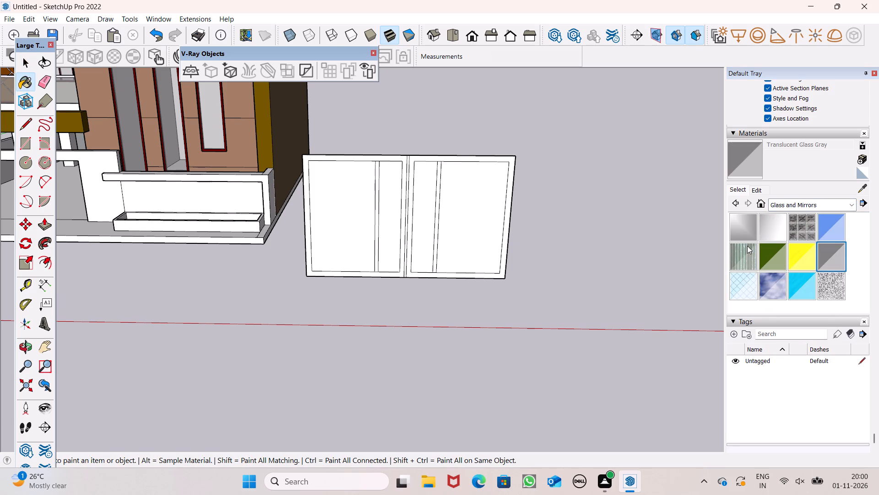
{"action": "scroll", "coordinate": [434, 224], "scroll_direction": "up", "scroll_amount": 3}
{"action": "left_click", "coordinate": [418, 229]}
{"action": "left_click", "coordinate": [363, 230]}
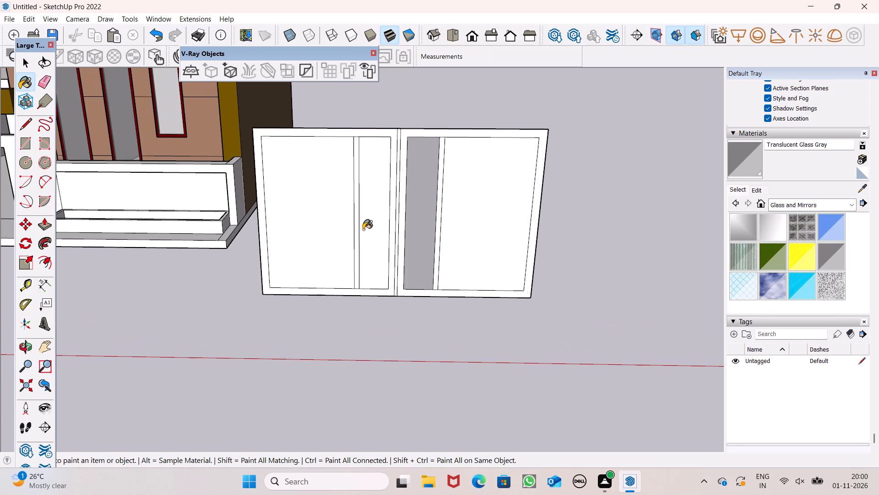
{"action": "scroll", "coordinate": [500, 208], "scroll_direction": "down", "scroll_amount": 2}
{"action": "middle_click_drag", "start_coordinate": [630, 258], "coordinate": [652, 227]}
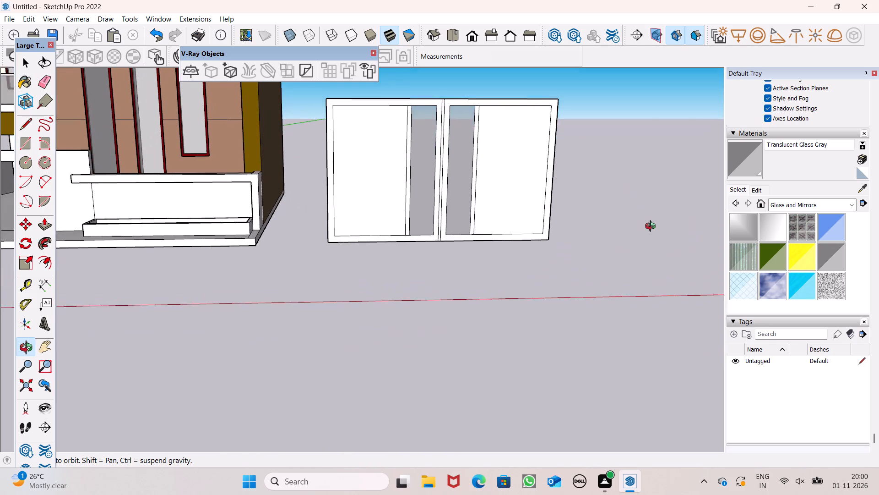
Paint the wide section of both gate panels with Wood Veneer 02 from the Wood collection.
{"action": "middle_click_drag", "start_coordinate": [652, 227], "coordinate": [654, 236]}
{"action": "scroll", "coordinate": [652, 235], "scroll_direction": "up", "scroll_amount": 1}
{"action": "left_click", "coordinate": [819, 204]}
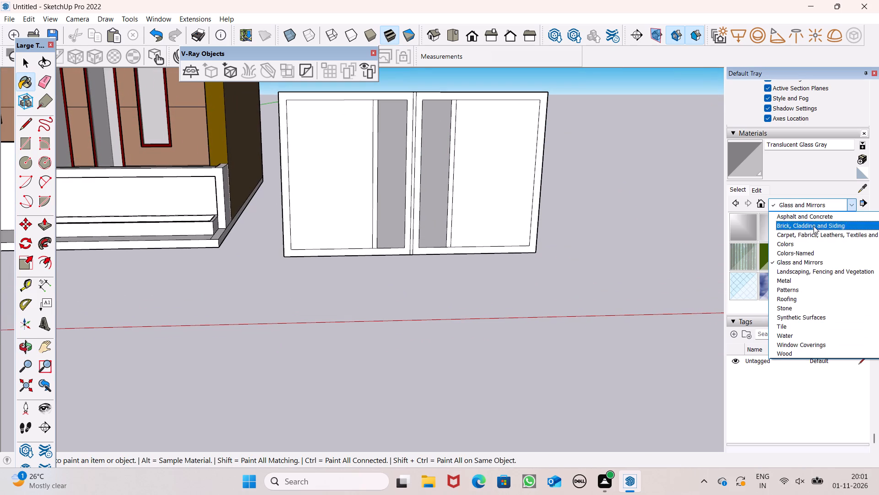
{"action": "left_click", "coordinate": [820, 350]}
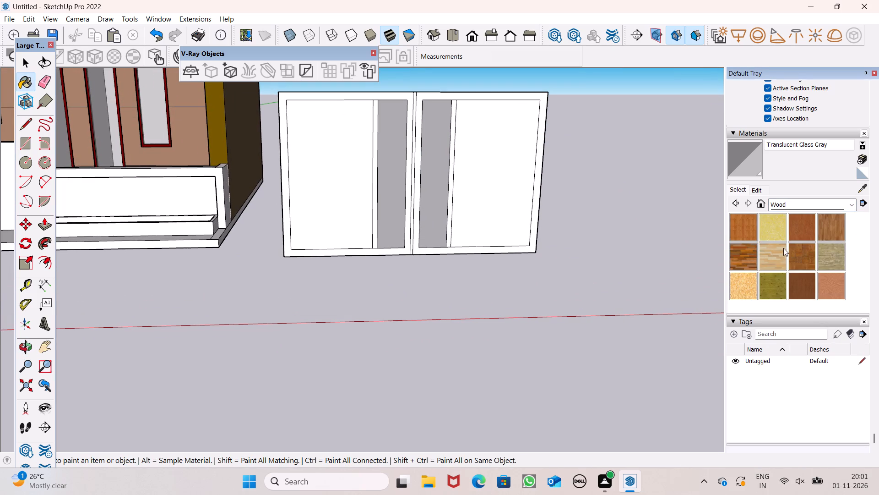
{"action": "left_click", "coordinate": [830, 283]}
{"action": "left_click", "coordinate": [499, 178]}
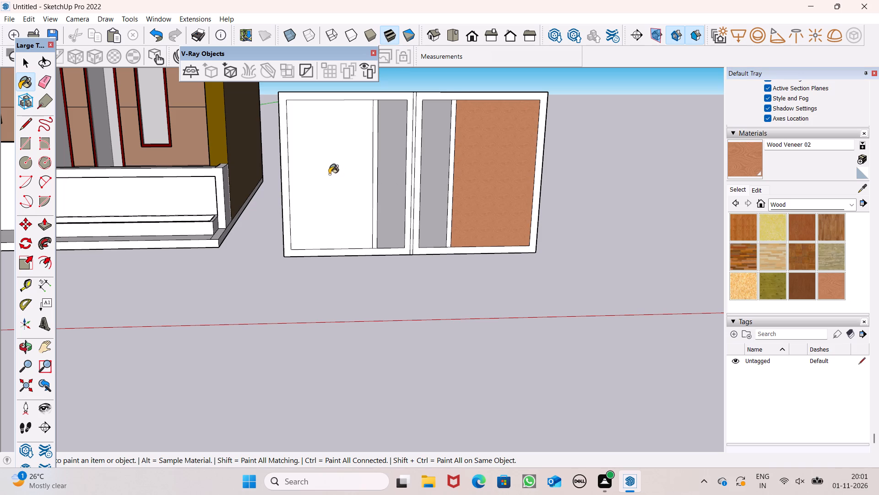
{"action": "left_click", "coordinate": [329, 174]}
{"action": "middle_click_drag", "start_coordinate": [448, 251], "coordinate": [437, 276]}
{"action": "scroll", "coordinate": [437, 277], "scroll_direction": "up", "scroll_amount": 1}
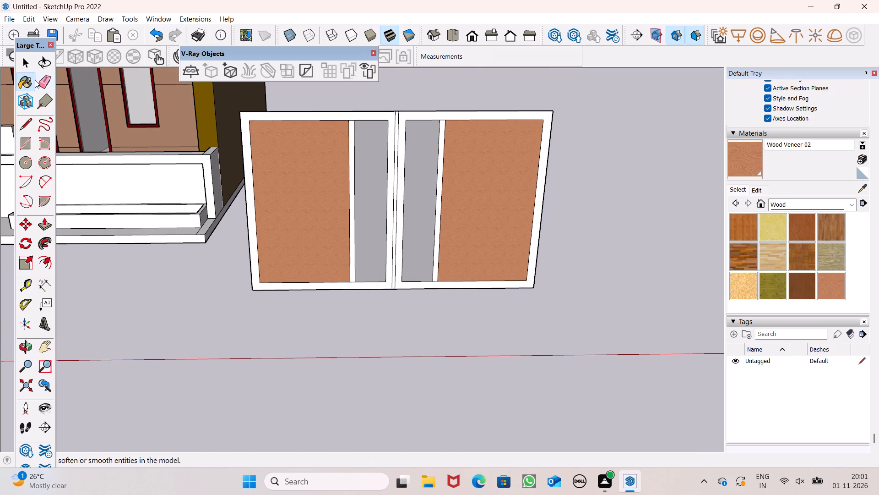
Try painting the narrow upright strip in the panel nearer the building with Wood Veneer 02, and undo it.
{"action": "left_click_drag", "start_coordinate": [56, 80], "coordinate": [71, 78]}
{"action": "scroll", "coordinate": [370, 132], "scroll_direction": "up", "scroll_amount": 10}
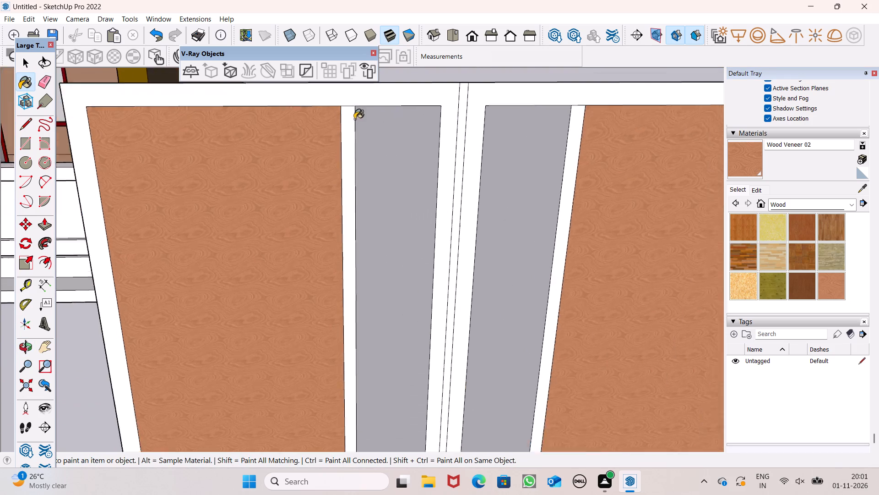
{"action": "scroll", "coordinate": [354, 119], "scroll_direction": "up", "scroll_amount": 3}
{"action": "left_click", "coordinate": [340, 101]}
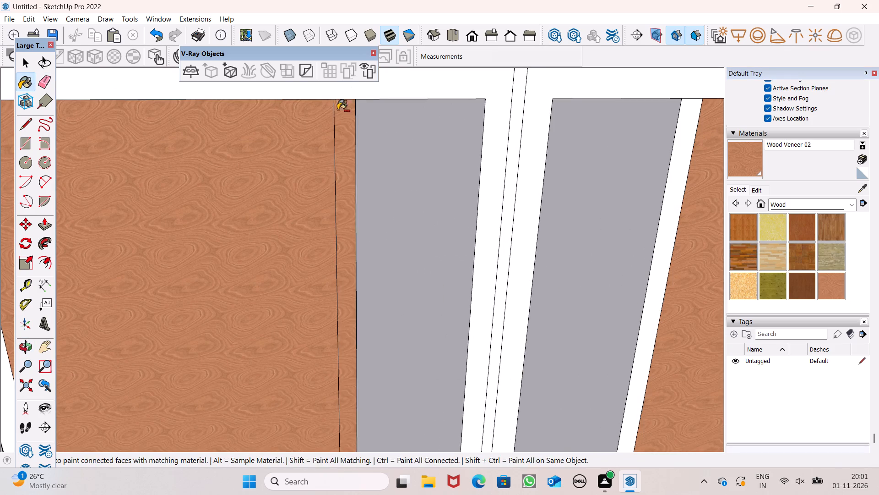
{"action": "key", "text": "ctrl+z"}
Erase the short edges separating the narrow upright strips from the frame at the top of both gate panels.
{"action": "left_click", "coordinate": [43, 83]}
{"action": "left_click_drag", "start_coordinate": [347, 104], "coordinate": [347, 93]}
{"action": "scroll", "coordinate": [332, 127], "scroll_direction": "down", "scroll_amount": 4}
{"action": "scroll", "coordinate": [513, 82], "scroll_direction": "up", "scroll_amount": 3}
{"action": "scroll", "coordinate": [616, 123], "scroll_direction": "down", "scroll_amount": 5}
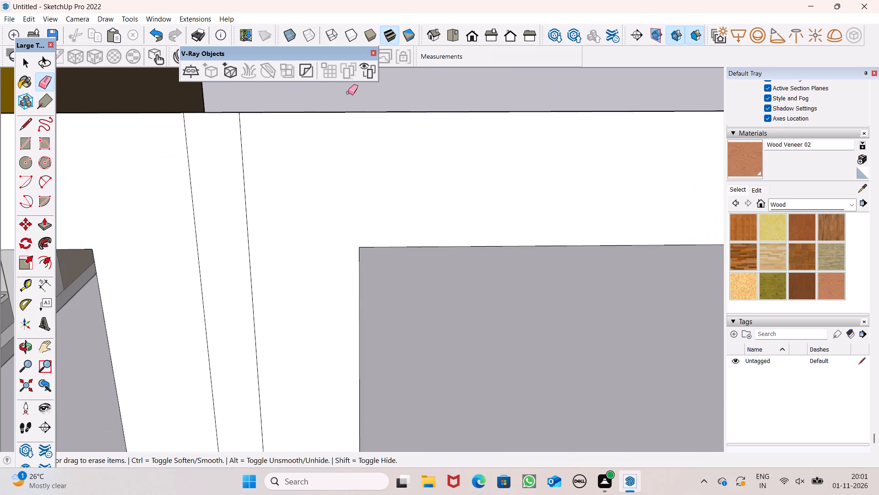
{"action": "scroll", "coordinate": [328, 90], "scroll_direction": "down", "scroll_amount": 7}
{"action": "scroll", "coordinate": [414, 110], "scroll_direction": "up", "scroll_amount": 8}
{"action": "scroll", "coordinate": [373, 110], "scroll_direction": "up", "scroll_amount": 4}
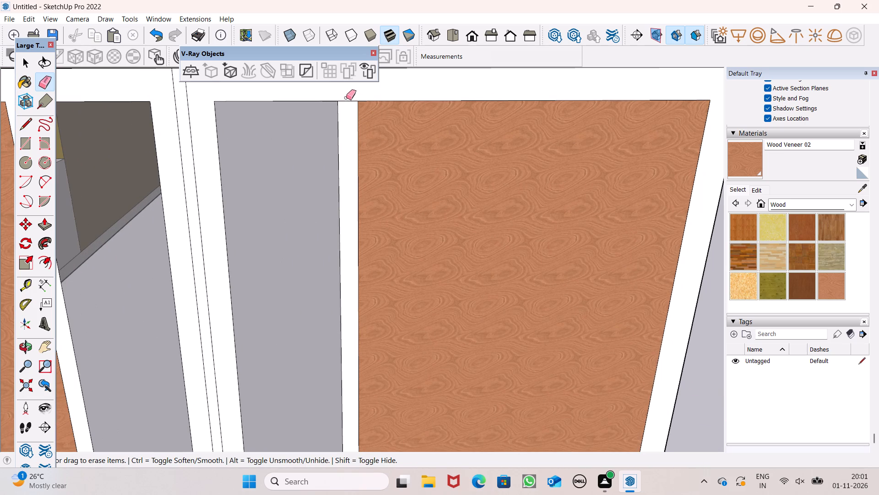
{"action": "left_click", "coordinate": [347, 100]}
{"action": "scroll", "coordinate": [461, 185], "scroll_direction": "down", "scroll_amount": 7}
{"action": "scroll", "coordinate": [532, 130], "scroll_direction": "down", "scroll_amount": 4}
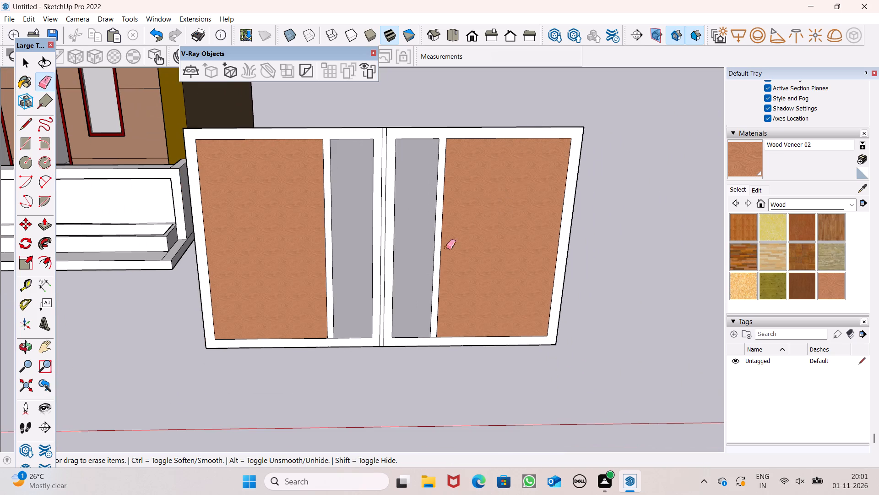
Erase the short edges separating the narrow upright strips from the frame at the bottom of both gate panels.
{"action": "scroll", "coordinate": [353, 319], "scroll_direction": "up", "scroll_amount": 7}
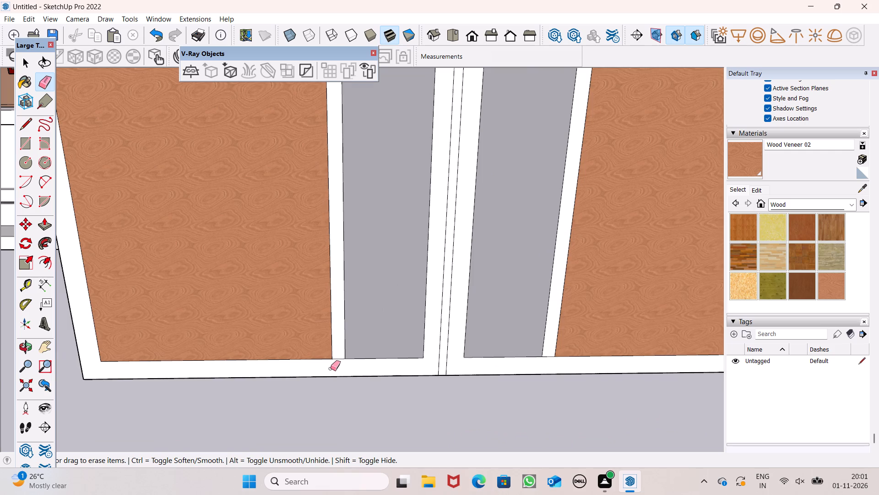
{"action": "scroll", "coordinate": [332, 373], "scroll_direction": "up", "scroll_amount": 5}
{"action": "left_click", "coordinate": [340, 350]}
{"action": "scroll", "coordinate": [295, 336], "scroll_direction": "down", "scroll_amount": 7}
{"action": "scroll", "coordinate": [427, 363], "scroll_direction": "up", "scroll_amount": 2}
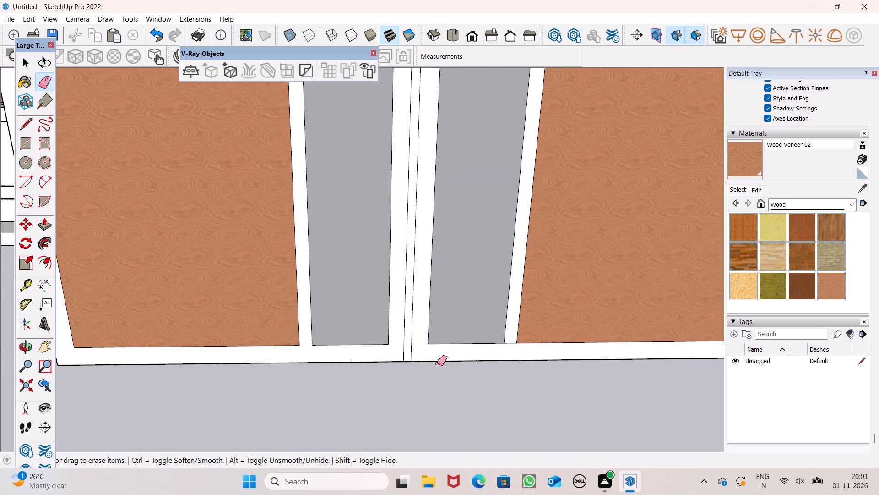
{"action": "scroll", "coordinate": [437, 363], "scroll_direction": "up", "scroll_amount": 1}
{"action": "left_click_drag", "start_coordinate": [534, 341], "coordinate": [532, 332]}
{"action": "key", "text": "space"}
{"action": "scroll", "coordinate": [433, 341], "scroll_direction": "down", "scroll_amount": 7}
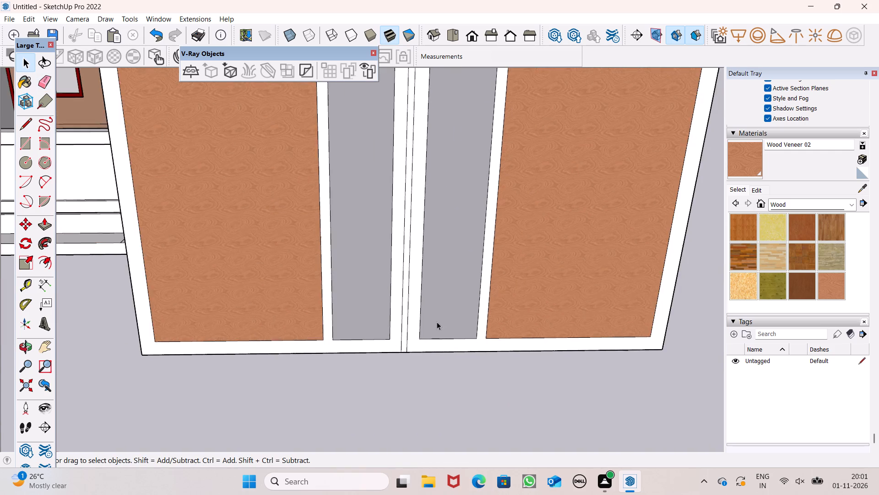
{"action": "scroll", "coordinate": [437, 322], "scroll_direction": "down", "scroll_amount": 5}
{"action": "scroll", "coordinate": [662, 235], "scroll_direction": "down", "scroll_amount": 1}
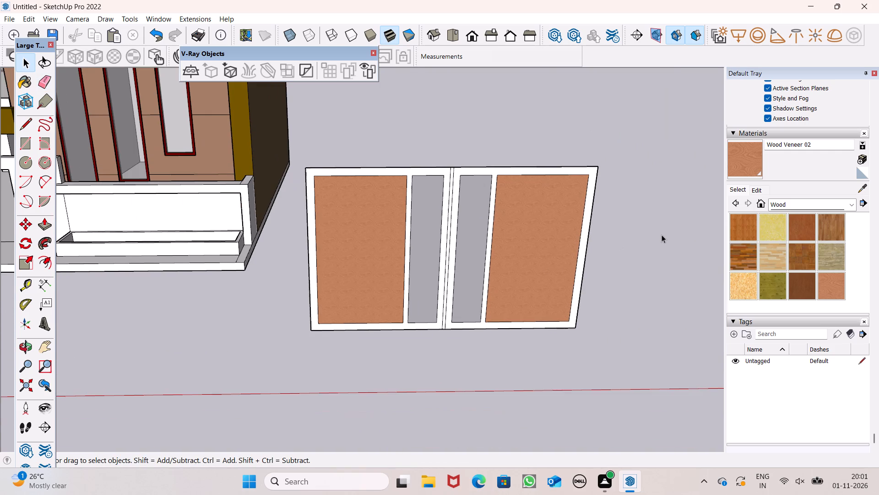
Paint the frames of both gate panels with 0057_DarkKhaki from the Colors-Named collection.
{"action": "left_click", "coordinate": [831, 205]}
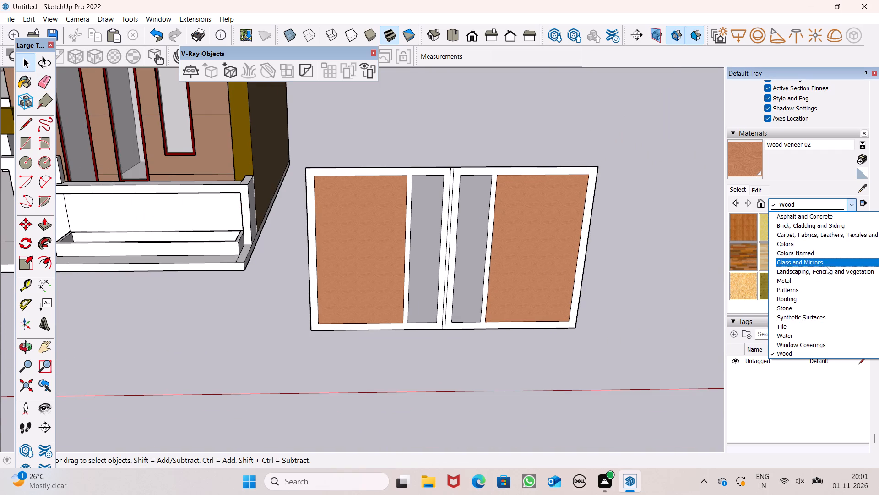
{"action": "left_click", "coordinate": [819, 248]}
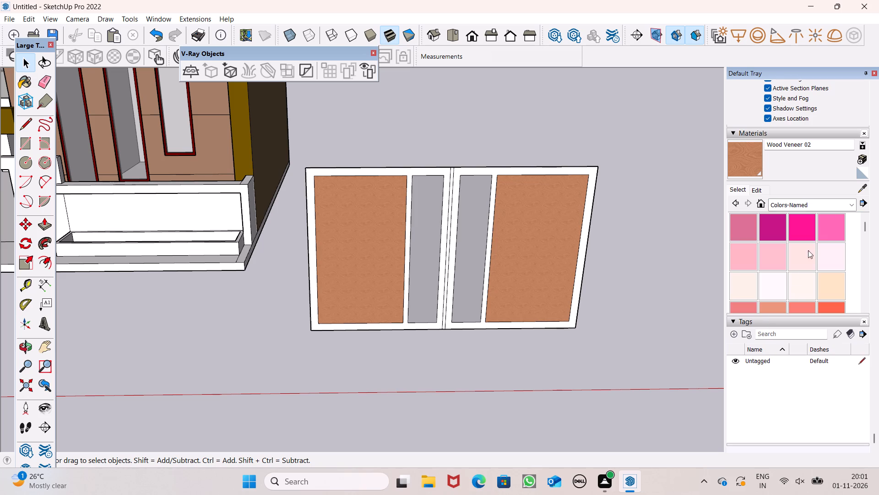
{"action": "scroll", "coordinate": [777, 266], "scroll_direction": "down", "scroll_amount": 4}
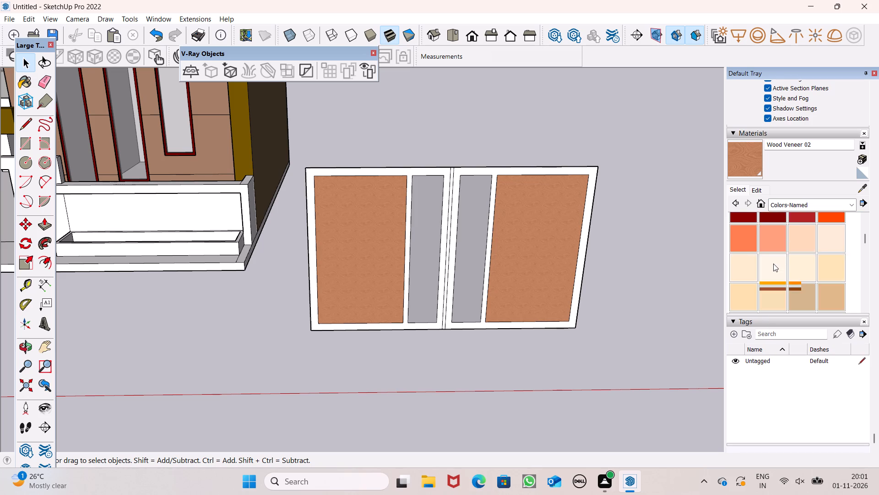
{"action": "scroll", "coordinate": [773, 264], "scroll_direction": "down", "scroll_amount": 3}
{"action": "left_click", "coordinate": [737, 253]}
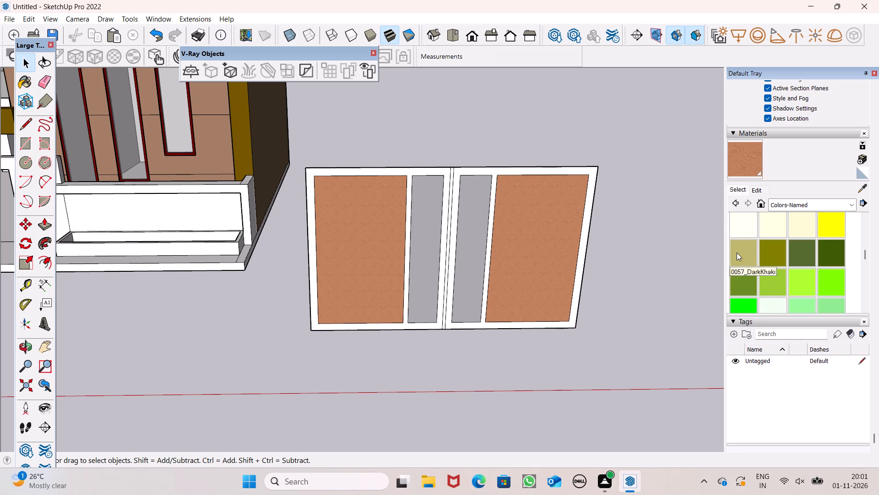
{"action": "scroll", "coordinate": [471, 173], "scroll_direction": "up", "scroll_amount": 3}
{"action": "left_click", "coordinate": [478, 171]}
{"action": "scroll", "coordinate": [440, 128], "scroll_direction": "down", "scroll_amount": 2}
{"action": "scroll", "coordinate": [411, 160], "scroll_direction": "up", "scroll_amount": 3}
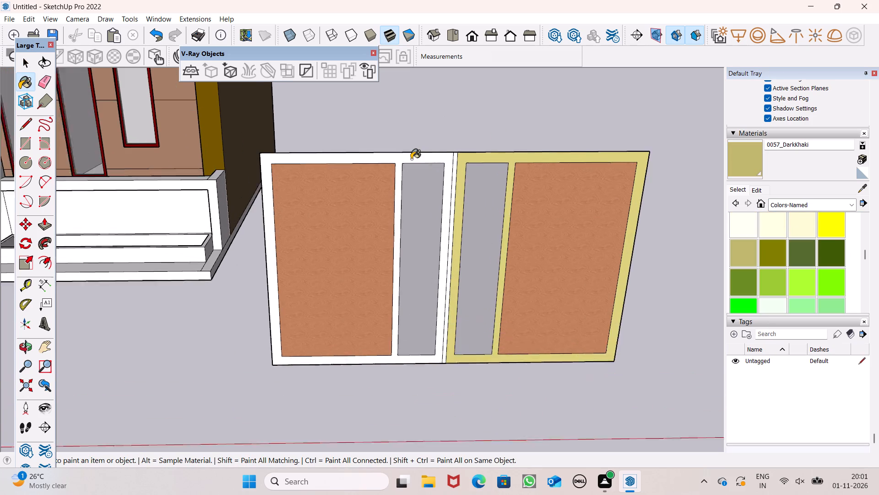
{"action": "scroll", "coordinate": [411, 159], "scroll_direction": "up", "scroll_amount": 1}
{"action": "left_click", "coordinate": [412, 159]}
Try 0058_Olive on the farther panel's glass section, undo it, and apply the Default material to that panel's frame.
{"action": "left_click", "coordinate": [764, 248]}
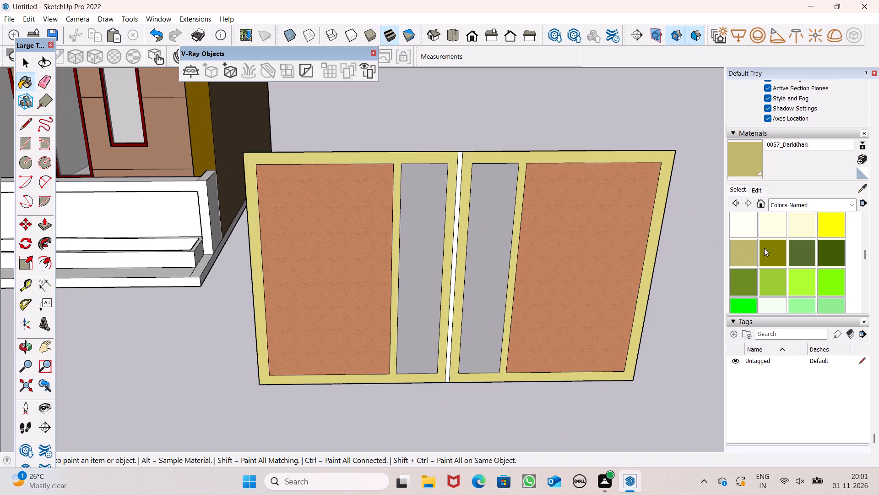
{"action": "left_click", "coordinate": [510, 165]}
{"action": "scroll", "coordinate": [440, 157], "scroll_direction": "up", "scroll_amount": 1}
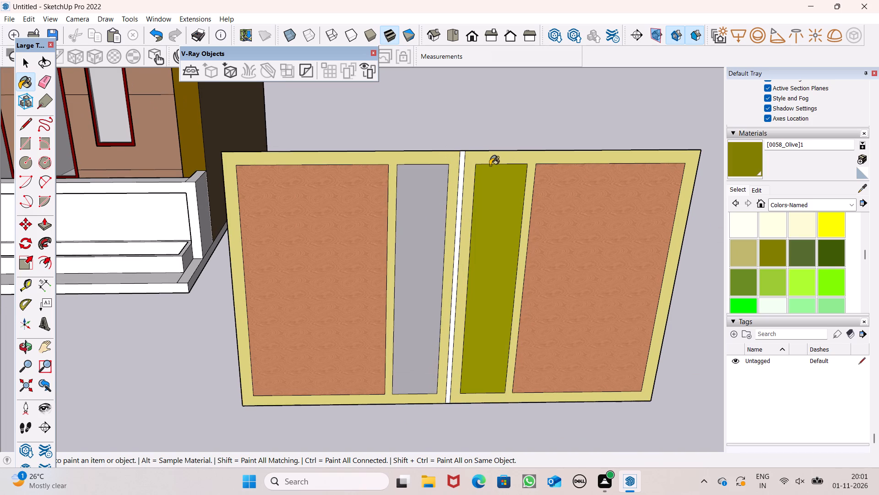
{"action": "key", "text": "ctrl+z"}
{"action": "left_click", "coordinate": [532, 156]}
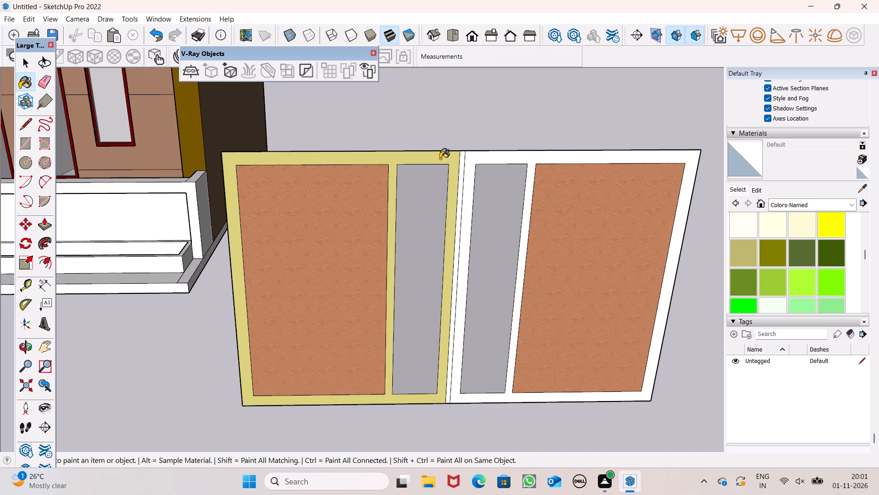
Paint the frames of both gate panels with 0058_Olive from Colors-Named.
{"action": "left_click", "coordinate": [776, 258]}
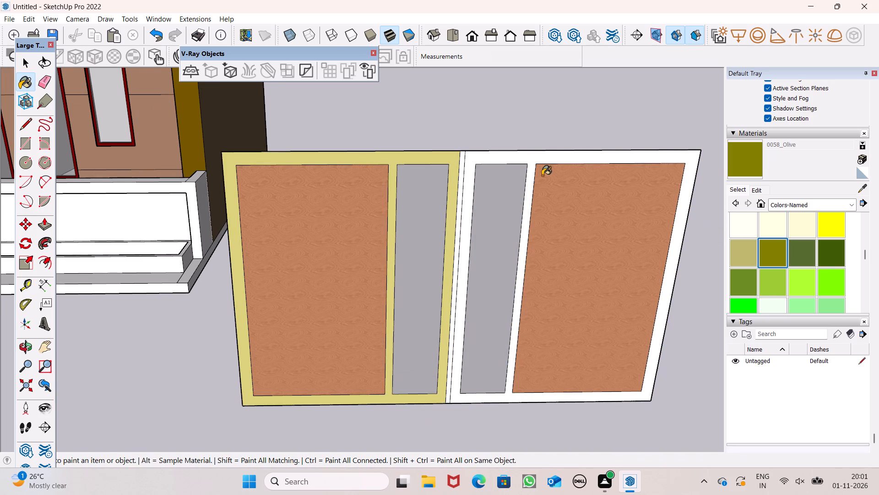
{"action": "left_click", "coordinate": [512, 158]}
{"action": "left_click", "coordinate": [407, 158]}
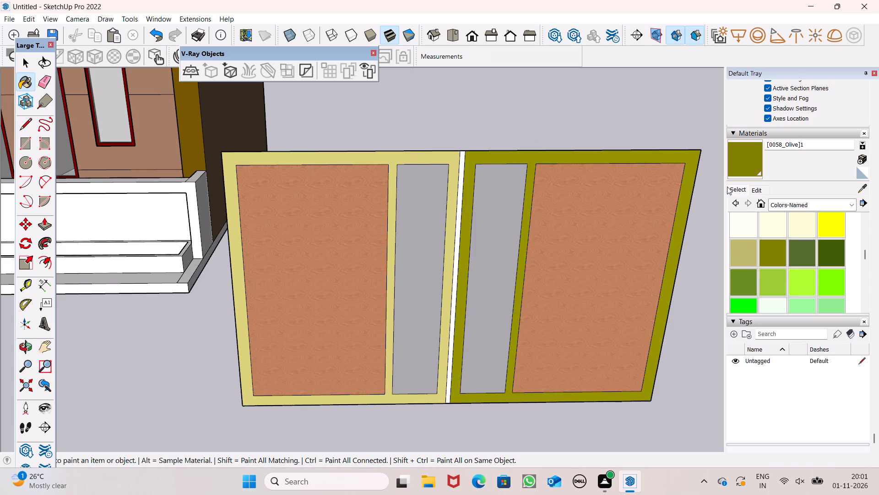
Edit the olive frame material's colour to RGB 143, 161, 101.
{"action": "scroll", "coordinate": [752, 216], "scroll_direction": "down", "scroll_amount": 1}
{"action": "scroll", "coordinate": [790, 238], "scroll_direction": "down", "scroll_amount": 1}
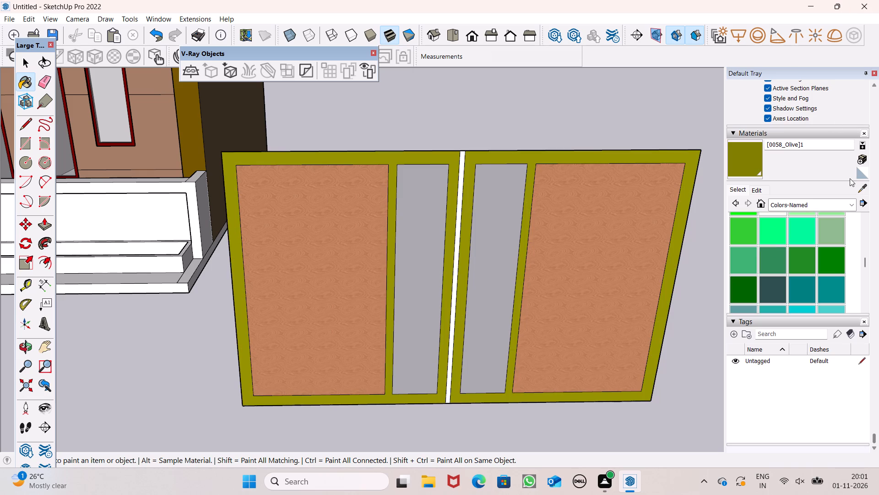
{"action": "scroll", "coordinate": [793, 242], "scroll_direction": "down", "scroll_amount": 2}
{"action": "scroll", "coordinate": [793, 242], "scroll_direction": "up", "scroll_amount": 1}
{"action": "left_click", "coordinate": [761, 190]}
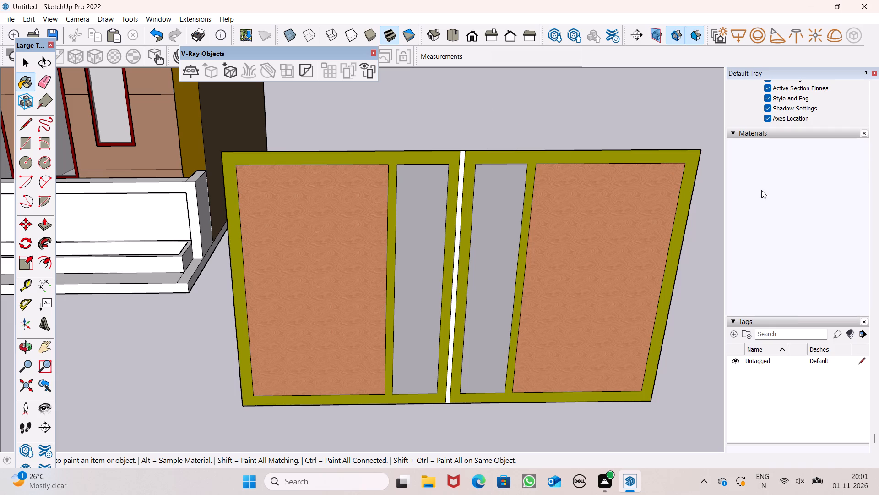
{"action": "left_click", "coordinate": [772, 231]}
{"action": "left_click_drag", "start_coordinate": [768, 233], "coordinate": [765, 233]}
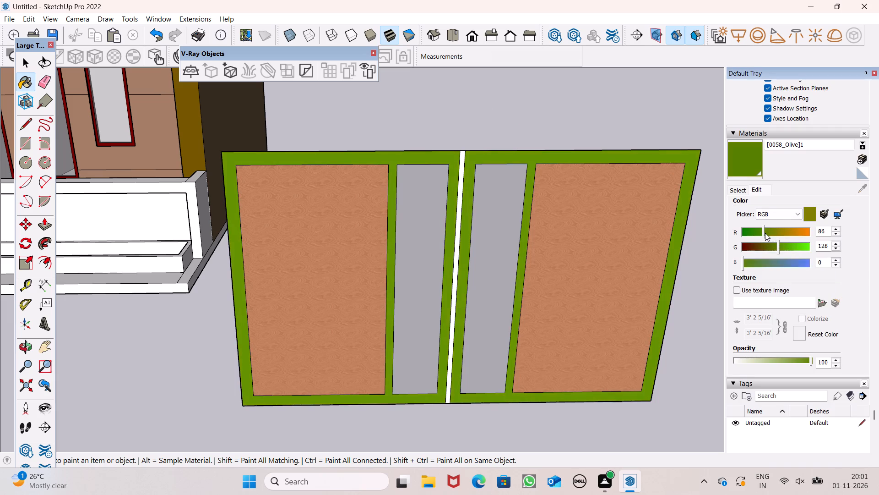
{"action": "left_click_drag", "start_coordinate": [765, 233], "coordinate": [780, 233]}
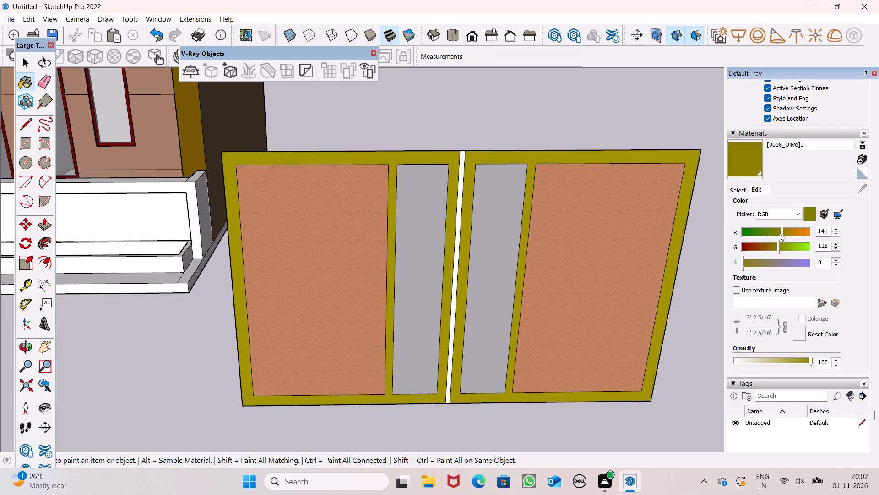
{"action": "left_click_drag", "start_coordinate": [780, 233], "coordinate": [780, 234]}
{"action": "left_click", "coordinate": [755, 264]}
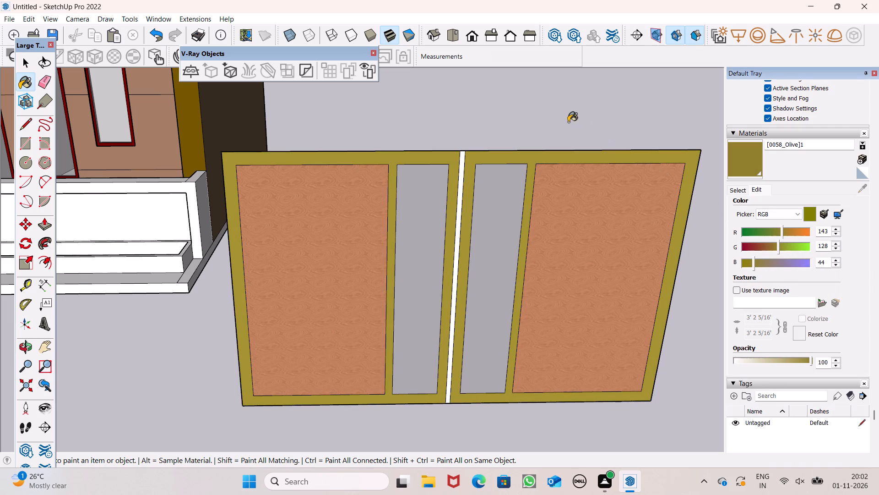
{"action": "left_click", "coordinate": [762, 264]}
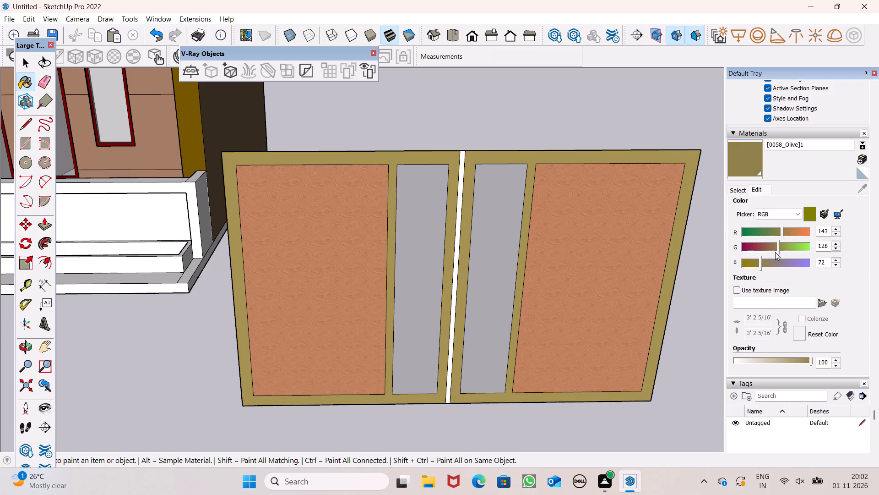
{"action": "left_click", "coordinate": [784, 244]}
{"action": "left_click_drag", "start_coordinate": [762, 262], "coordinate": [765, 262]}
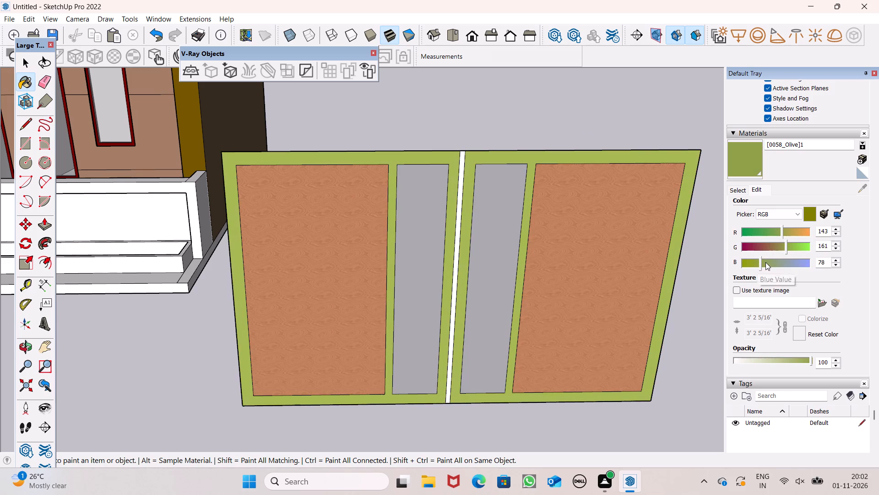
{"action": "left_click_drag", "start_coordinate": [765, 262], "coordinate": [769, 262]}
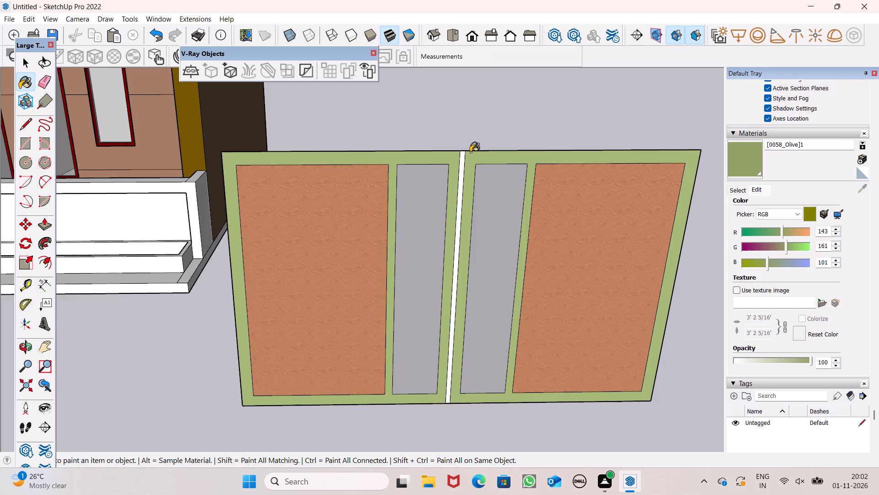
Paint the central strip between the two gate panels with the edited olive material.
{"action": "scroll", "coordinate": [466, 161], "scroll_direction": "up", "scroll_amount": 6}
{"action": "left_click", "coordinate": [458, 174]}
{"action": "scroll", "coordinate": [471, 92], "scroll_direction": "down", "scroll_amount": 7}
Paint the back faces of both gate panels' frames with the edited olive material.
{"action": "middle_click_drag", "start_coordinate": [513, 124], "coordinate": [385, 144]}
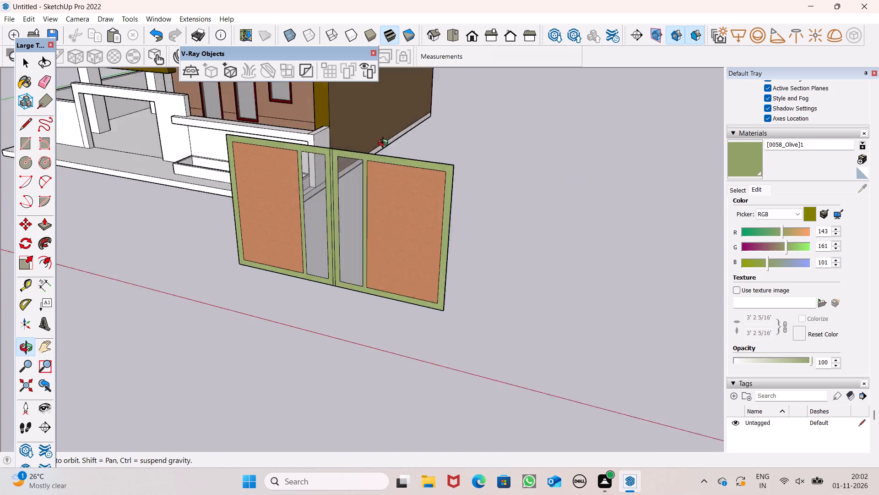
{"action": "middle_click_drag", "start_coordinate": [385, 144], "coordinate": [364, 138]}
{"action": "scroll", "coordinate": [365, 138], "scroll_direction": "up", "scroll_amount": 1}
{"action": "middle_click_drag", "start_coordinate": [461, 171], "coordinate": [128, 178]}
{"action": "scroll", "coordinate": [128, 179], "scroll_direction": "up", "scroll_amount": 1}
{"action": "scroll", "coordinate": [235, 226], "scroll_direction": "up", "scroll_amount": 4}
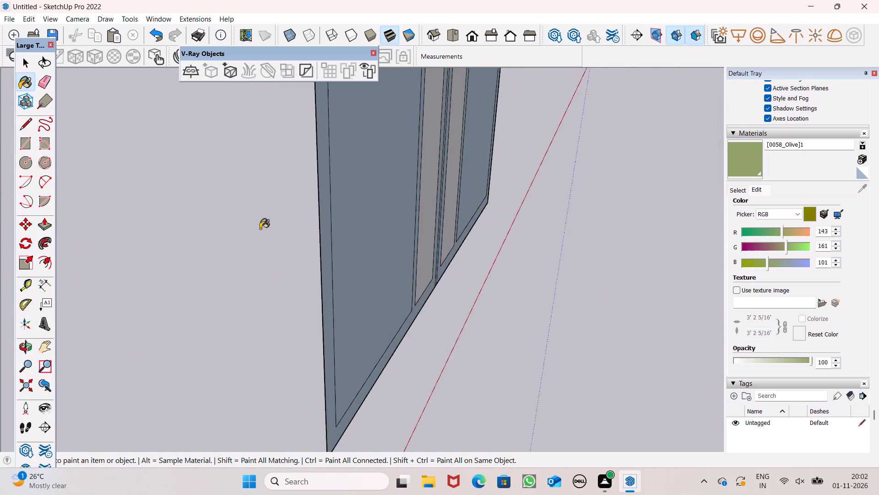
{"action": "scroll", "coordinate": [269, 224], "scroll_direction": "down", "scroll_amount": 5}
{"action": "scroll", "coordinate": [293, 241], "scroll_direction": "up", "scroll_amount": 4}
{"action": "left_click", "coordinate": [287, 246]}
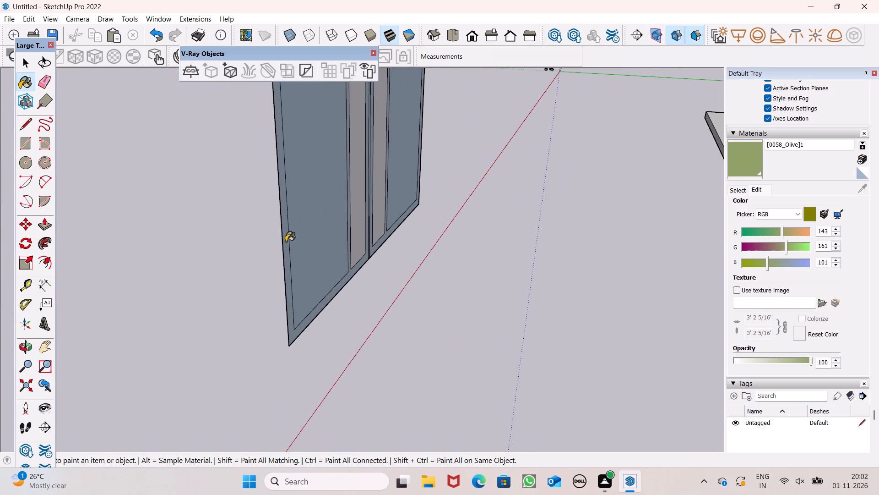
{"action": "middle_click_drag", "start_coordinate": [287, 239], "coordinate": [262, 254]}
{"action": "scroll", "coordinate": [370, 264], "scroll_direction": "up", "scroll_amount": 4}
{"action": "left_click", "coordinate": [379, 242]}
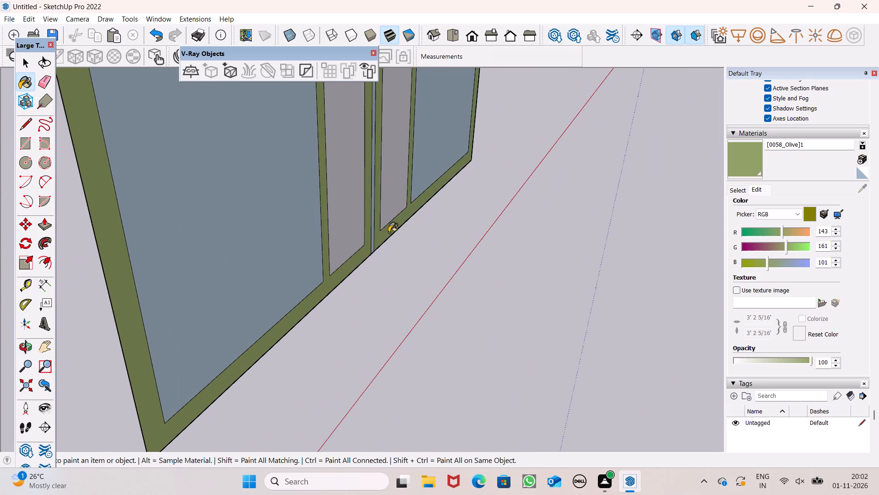
Paint the back faces of both gate panels' wide infills with Wood Veneer 02 from Wood.
{"action": "scroll", "coordinate": [389, 232], "scroll_direction": "down", "scroll_amount": 5}
{"action": "middle_click_drag", "start_coordinate": [357, 268], "coordinate": [525, 272]}
{"action": "key", "text": "space"}
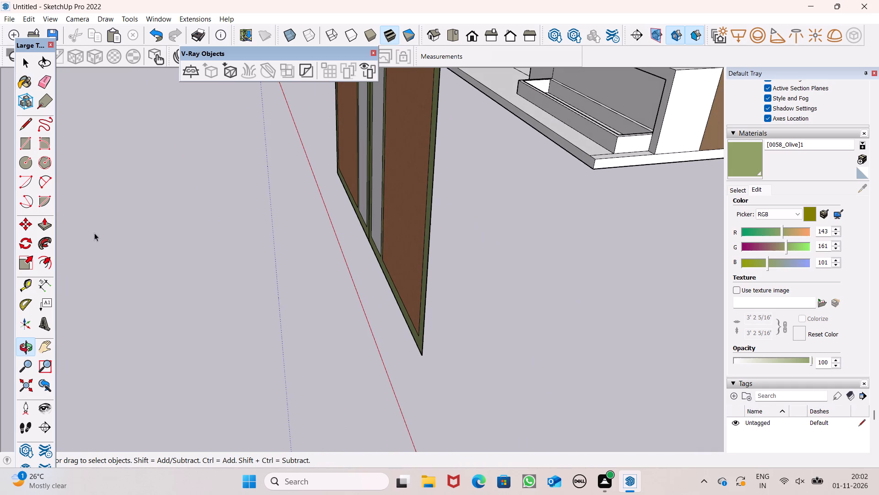
{"action": "left_click", "coordinate": [48, 225]}
{"action": "middle_click_drag", "start_coordinate": [378, 276], "coordinate": [372, 236]}
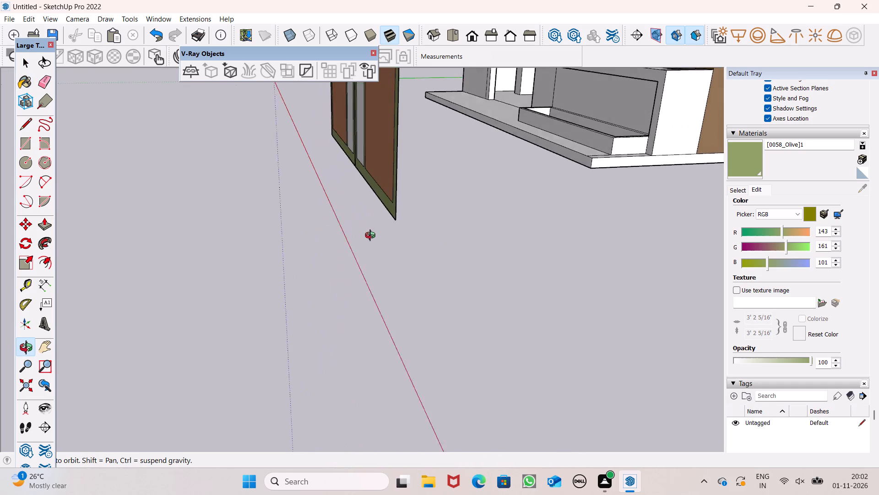
{"action": "middle_click_drag", "start_coordinate": [372, 236], "coordinate": [373, 243]}
{"action": "scroll", "coordinate": [373, 243], "scroll_direction": "up", "scroll_amount": 1}
{"action": "middle_click_drag", "start_coordinate": [405, 234], "coordinate": [393, 255]}
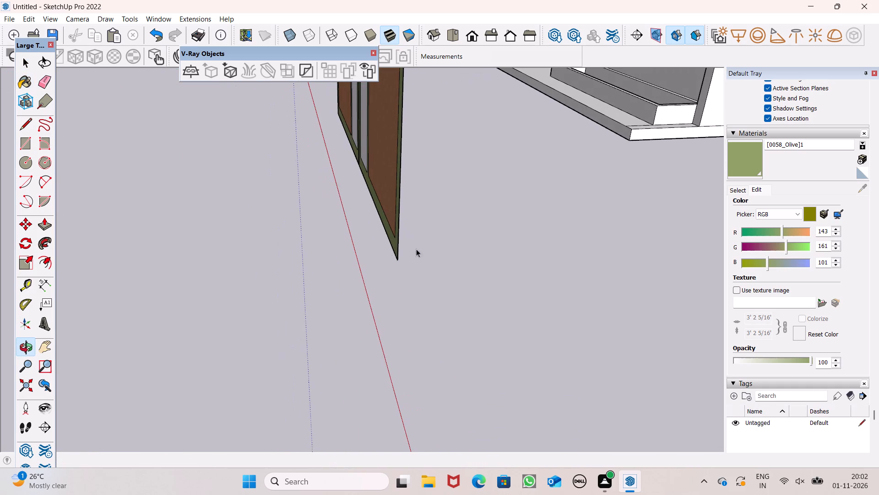
{"action": "middle_click_drag", "start_coordinate": [420, 248], "coordinate": [363, 260]}
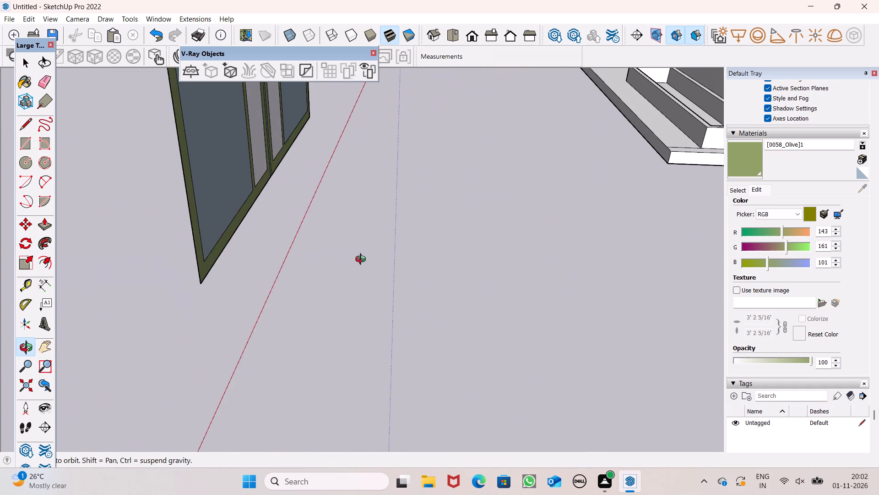
{"action": "middle_click_drag", "start_coordinate": [363, 260], "coordinate": [363, 261]}
{"action": "scroll", "coordinate": [366, 253], "scroll_direction": "down", "scroll_amount": 1}
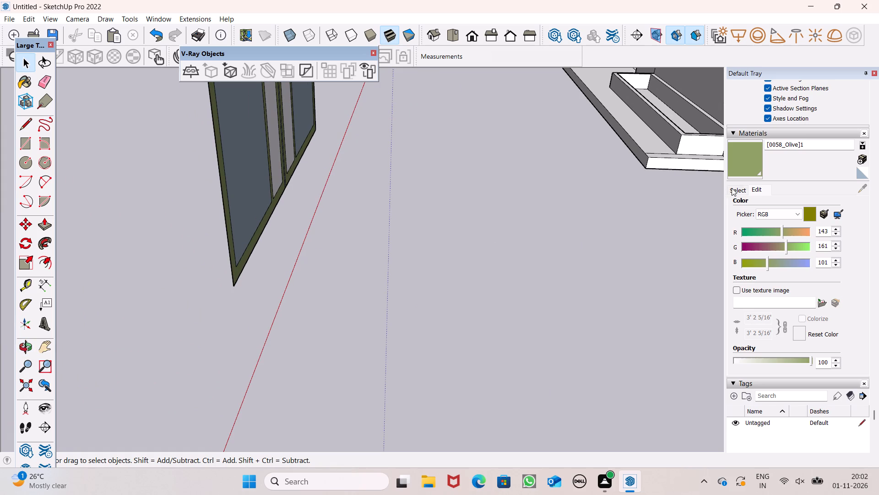
{"action": "left_click", "coordinate": [742, 185]}
{"action": "left_click", "coordinate": [797, 210]}
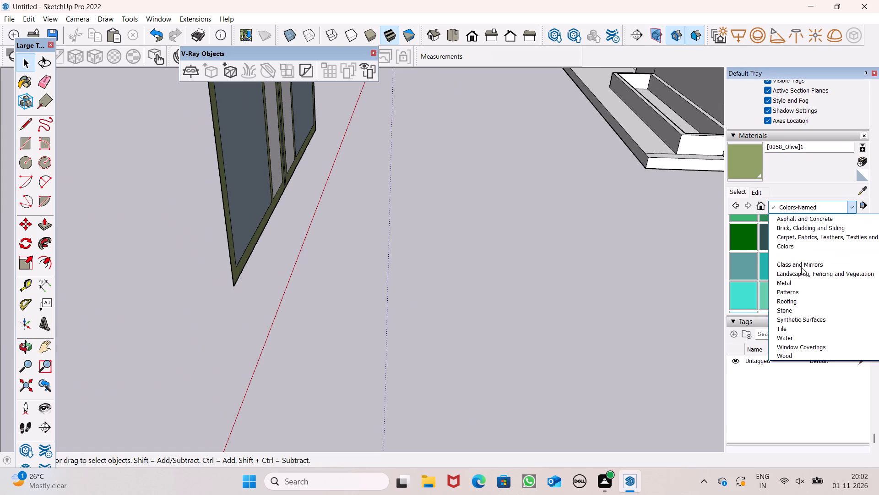
{"action": "left_click", "coordinate": [792, 353]}
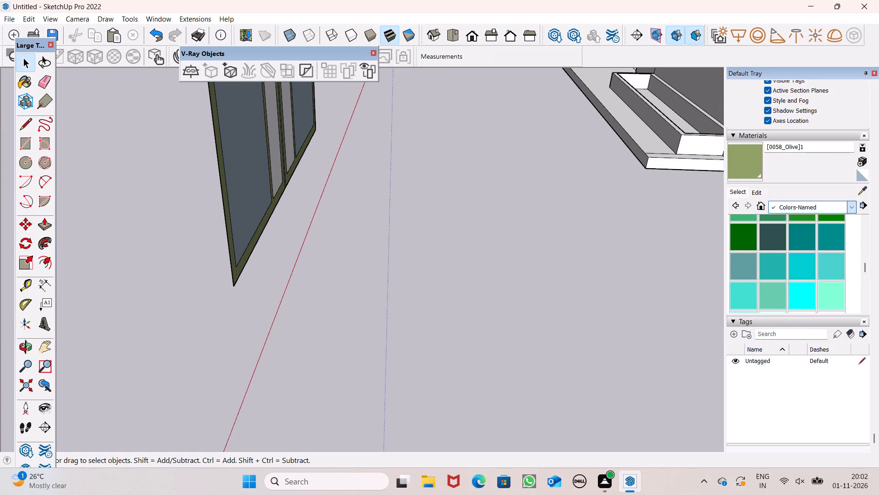
{"action": "left_click", "coordinate": [825, 289]}
{"action": "middle_click_drag", "start_coordinate": [451, 270], "coordinate": [402, 269]}
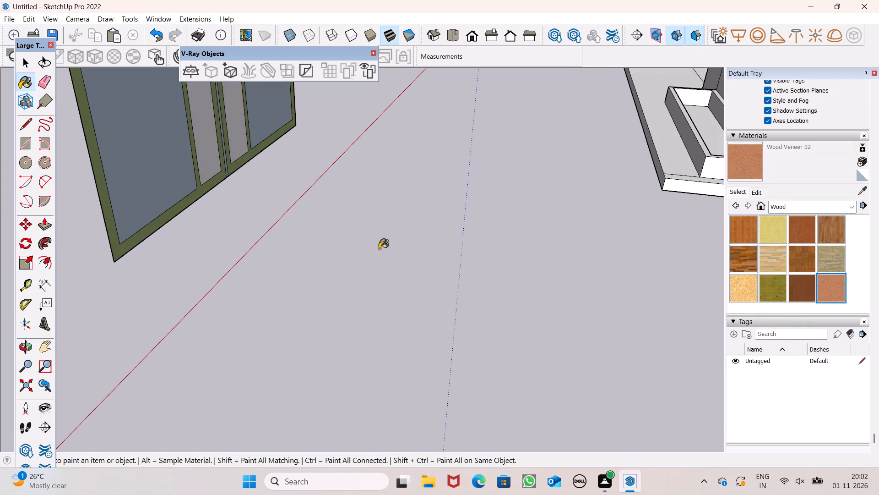
{"action": "left_click", "coordinate": [139, 136]}
{"action": "left_click", "coordinate": [262, 113]}
{"action": "scroll", "coordinate": [307, 219], "scroll_direction": "down", "scroll_amount": 4}
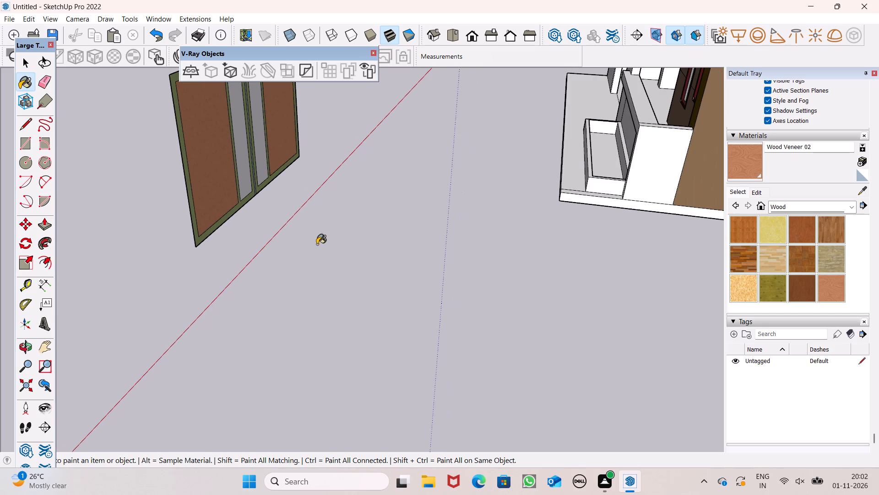
Push/Pull the first gate panel's frame out 2 15/16" and bring its wood veneer infill flush with it.
{"action": "key", "text": "space"}
{"action": "left_click", "coordinate": [48, 222]}
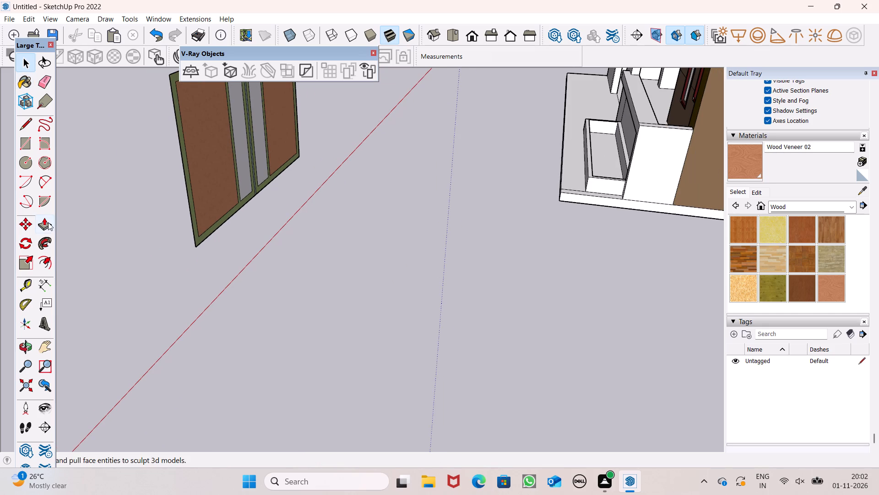
{"action": "scroll", "coordinate": [197, 210], "scroll_direction": "up", "scroll_amount": 8}
{"action": "scroll", "coordinate": [214, 247], "scroll_direction": "up", "scroll_amount": 4}
{"action": "left_click_drag", "start_coordinate": [194, 284], "coordinate": [206, 291]}
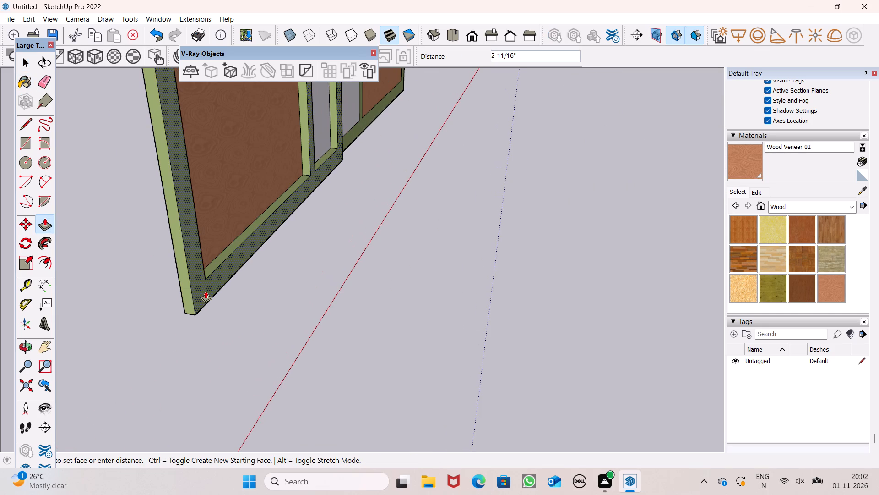
{"action": "left_click_drag", "start_coordinate": [206, 291], "coordinate": [206, 292]}
{"action": "middle_click_drag", "start_coordinate": [249, 291], "coordinate": [208, 317]}
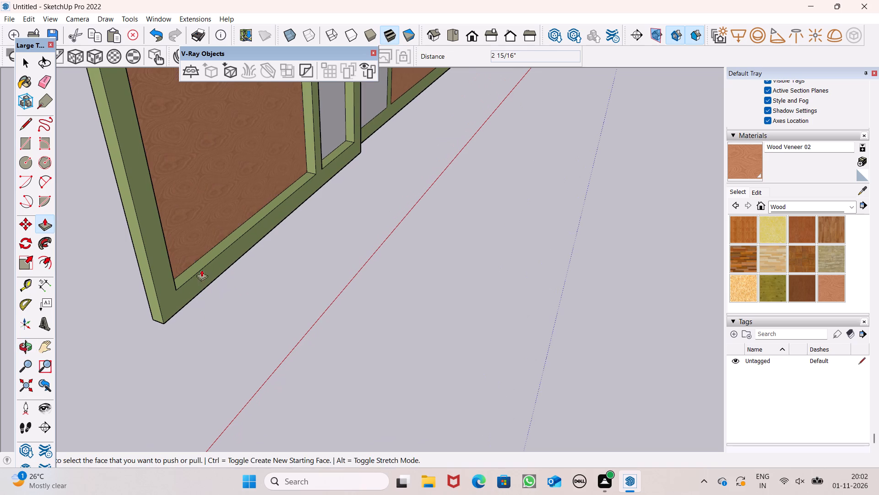
{"action": "left_click_drag", "start_coordinate": [199, 242], "coordinate": [190, 281]}
Push/Pull the central strip and the second panel's frame and wood infill 2 15/16", flush with the first panel.
{"action": "middle_click_drag", "start_coordinate": [451, 138], "coordinate": [362, 180]}
{"action": "scroll", "coordinate": [363, 180], "scroll_direction": "up", "scroll_amount": 1}
{"action": "middle_click_drag", "start_coordinate": [362, 180], "coordinate": [361, 176]}
{"action": "scroll", "coordinate": [441, 132], "scroll_direction": "down", "scroll_amount": 5}
{"action": "scroll", "coordinate": [490, 88], "scroll_direction": "up", "scroll_amount": 4}
{"action": "left_click_drag", "start_coordinate": [409, 156], "coordinate": [400, 170]}
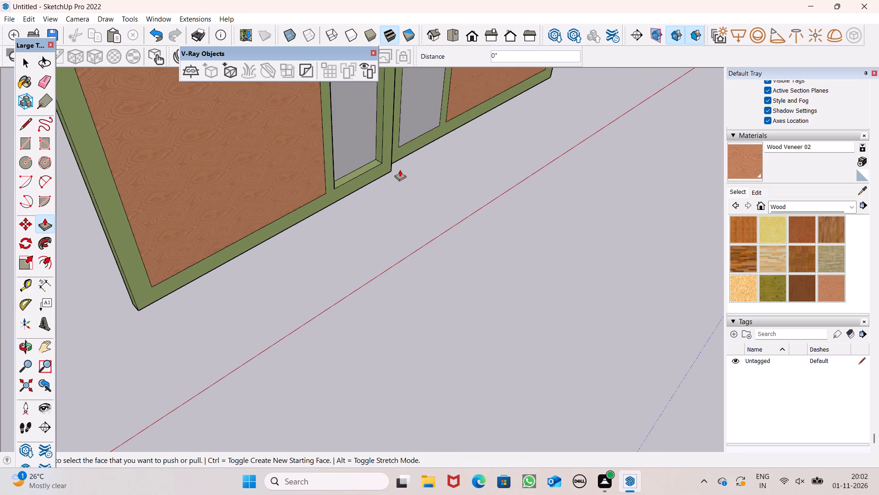
{"action": "left_click_drag", "start_coordinate": [400, 170], "coordinate": [405, 156]}
{"action": "middle_click_drag", "start_coordinate": [427, 184], "coordinate": [131, 140]}
{"action": "scroll", "coordinate": [378, 199], "scroll_direction": "up", "scroll_amount": 4}
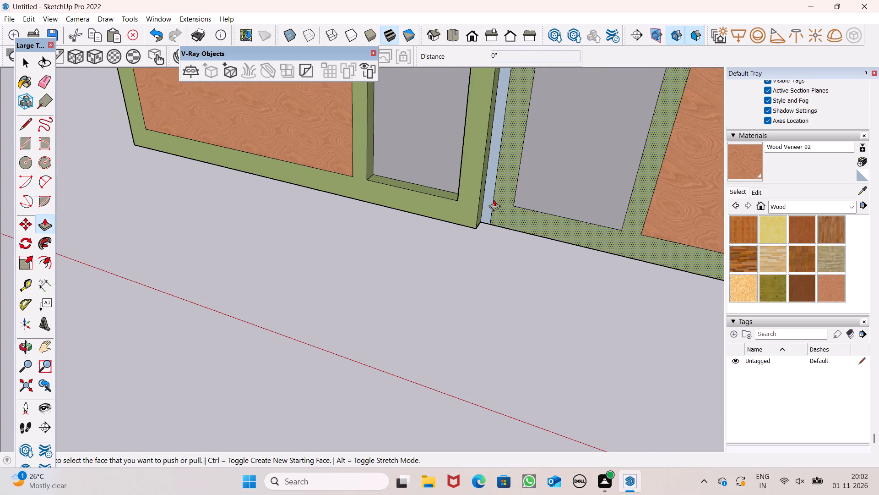
{"action": "left_click_drag", "start_coordinate": [490, 212], "coordinate": [472, 212]}
{"action": "left_click_drag", "start_coordinate": [533, 225], "coordinate": [478, 215]}
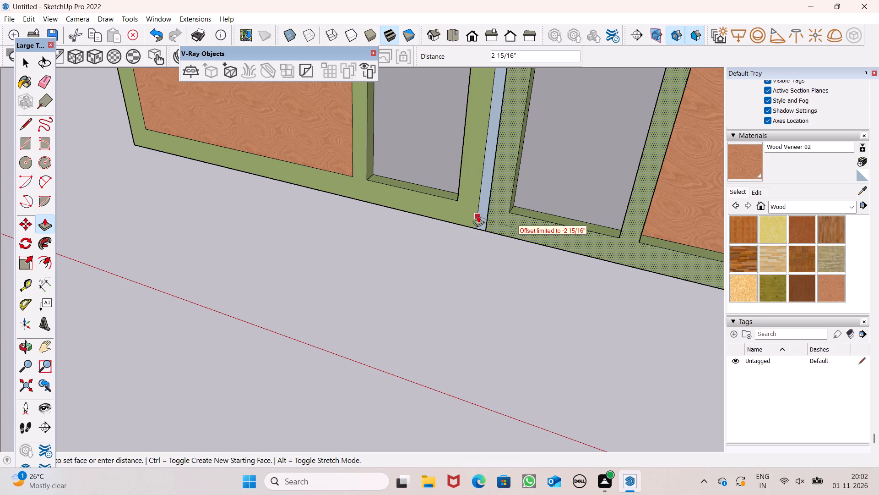
{"action": "left_click_drag", "start_coordinate": [478, 215], "coordinate": [477, 214]}
{"action": "scroll", "coordinate": [458, 191], "scroll_direction": "down", "scroll_amount": 3}
{"action": "left_click_drag", "start_coordinate": [647, 207], "coordinate": [591, 189]}
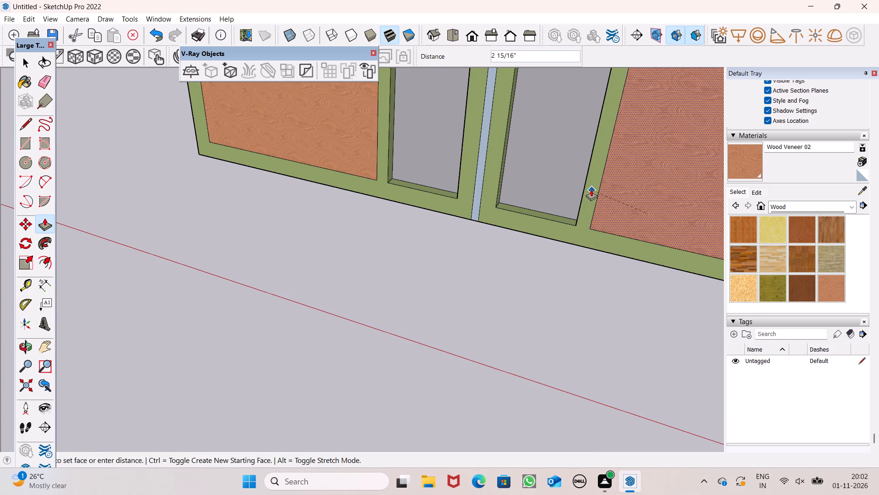
{"action": "left_click_drag", "start_coordinate": [591, 189], "coordinate": [591, 189]}
Select all the connected gate geometry and make it a group.
{"action": "scroll", "coordinate": [510, 203], "scroll_direction": "down", "scroll_amount": 8}
{"action": "middle_click_drag", "start_coordinate": [393, 223], "coordinate": [649, 226]}
{"action": "scroll", "coordinate": [649, 230], "scroll_direction": "up", "scroll_amount": 1}
{"action": "key", "text": "space"}
{"action": "scroll", "coordinate": [277, 205], "scroll_direction": "down", "scroll_amount": 5}
{"action": "middle_click_drag", "start_coordinate": [94, 230], "coordinate": [575, 178]}
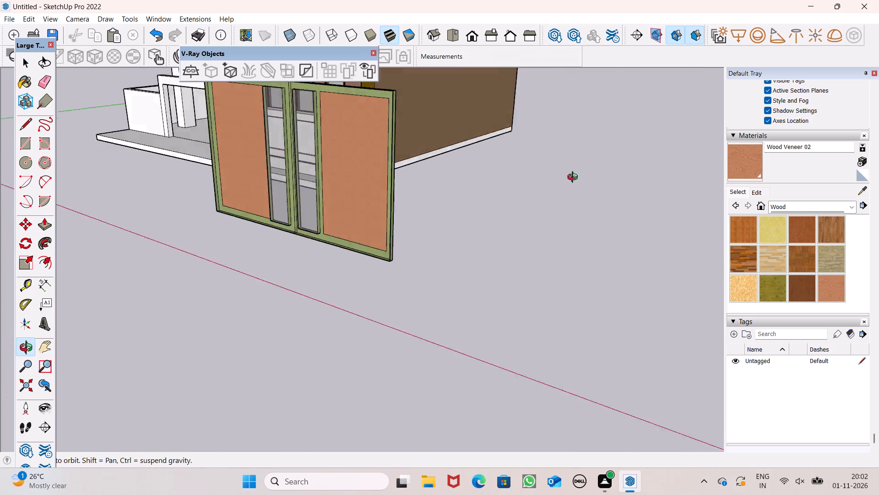
{"action": "middle_click_drag", "start_coordinate": [575, 178], "coordinate": [737, 224]}
{"action": "scroll", "coordinate": [736, 220], "scroll_direction": "up", "scroll_amount": 1}
{"action": "scroll", "coordinate": [483, 198], "scroll_direction": "down", "scroll_amount": 1}
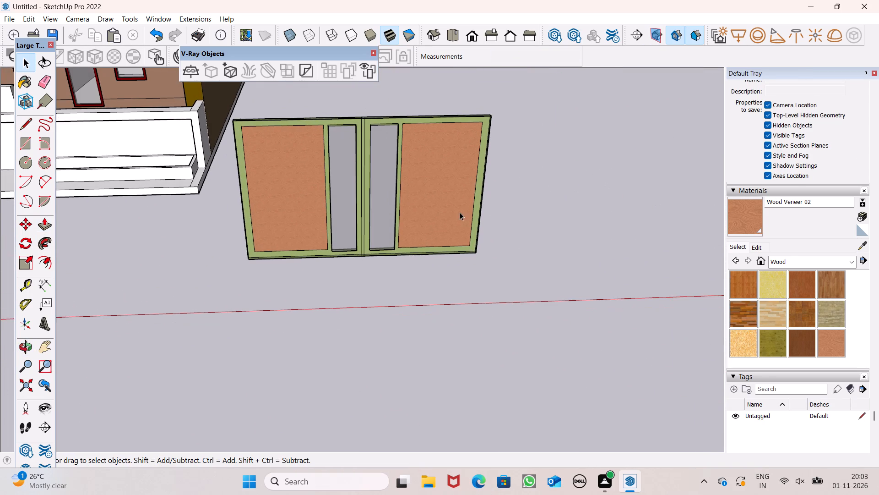
{"action": "middle_click_drag", "start_coordinate": [460, 212], "coordinate": [468, 177]}
{"action": "scroll", "coordinate": [468, 178], "scroll_direction": "up", "scroll_amount": 1}
{"action": "triple_click", "coordinate": [454, 173]}
{"action": "left_click", "coordinate": [454, 172]}
{"action": "right_click", "coordinate": [454, 172]}
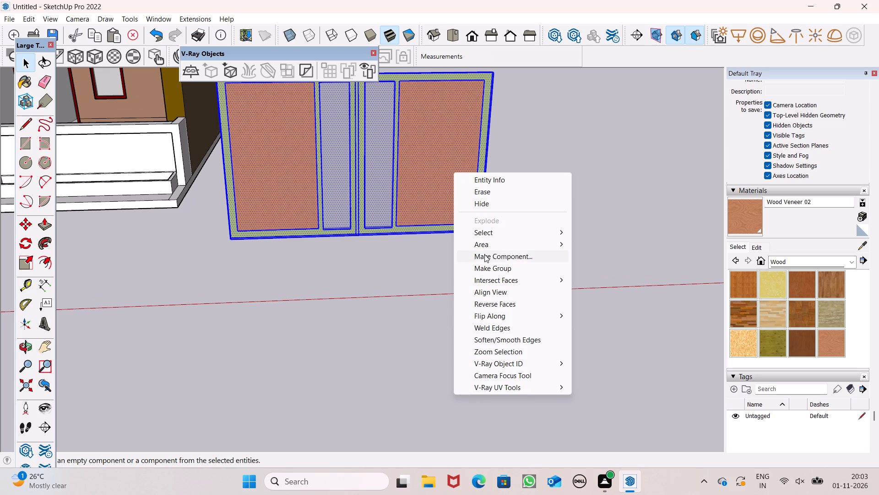
{"action": "left_click", "coordinate": [527, 268]}
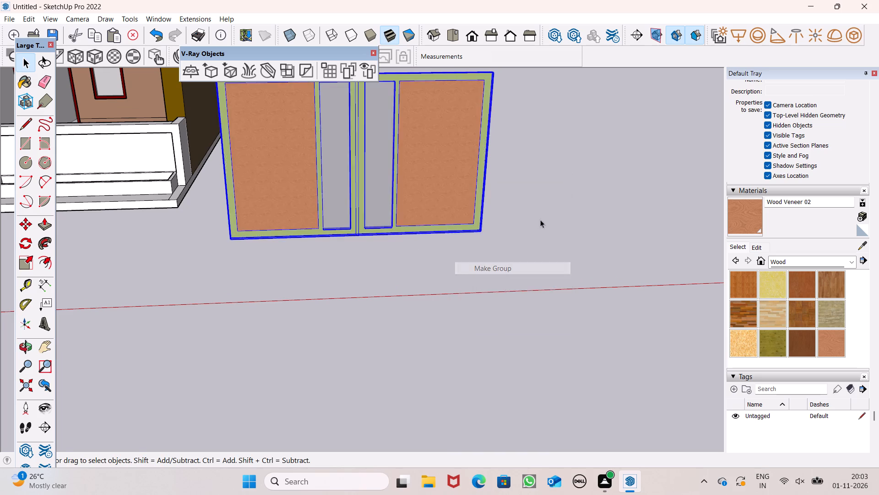
Move the gate group from beside the building to in front of the boundary wall's framed opening.
{"action": "scroll", "coordinate": [550, 208], "scroll_direction": "down", "scroll_amount": 14}
{"action": "middle_click_drag", "start_coordinate": [554, 224], "coordinate": [561, 208]}
{"action": "scroll", "coordinate": [505, 177], "scroll_direction": "up", "scroll_amount": 1}
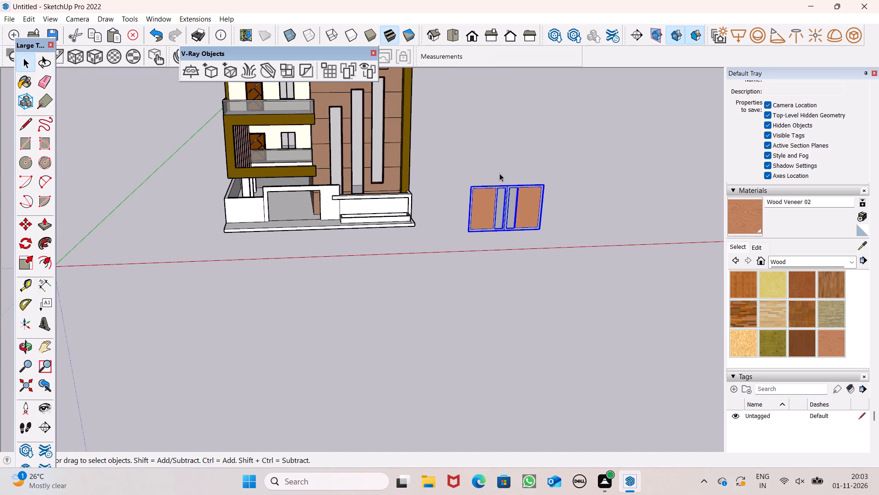
{"action": "key", "text": "m"}
{"action": "key", "text": "Return"}
{"action": "left_click_drag", "start_coordinate": [540, 230], "coordinate": [477, 236]}
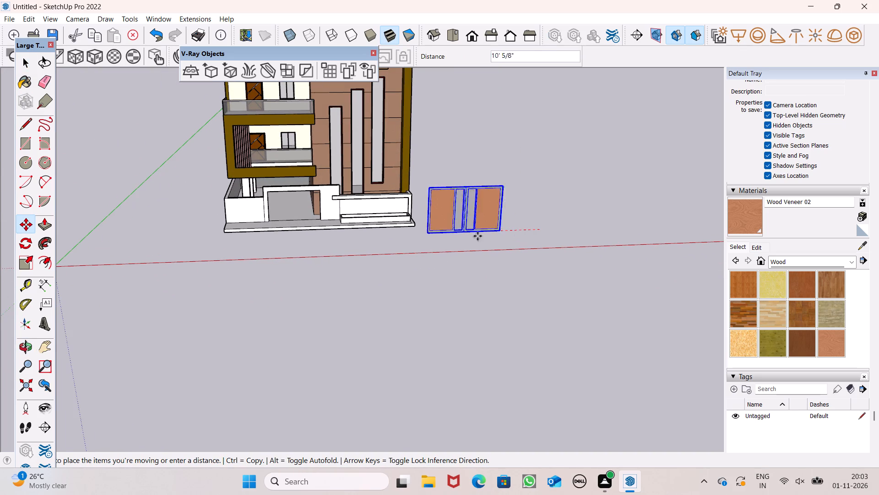
{"action": "left_click_drag", "start_coordinate": [477, 236], "coordinate": [315, 223]}
{"action": "scroll", "coordinate": [282, 203], "scroll_direction": "up", "scroll_amount": 10}
{"action": "middle_click_drag", "start_coordinate": [428, 283], "coordinate": [407, 313]}
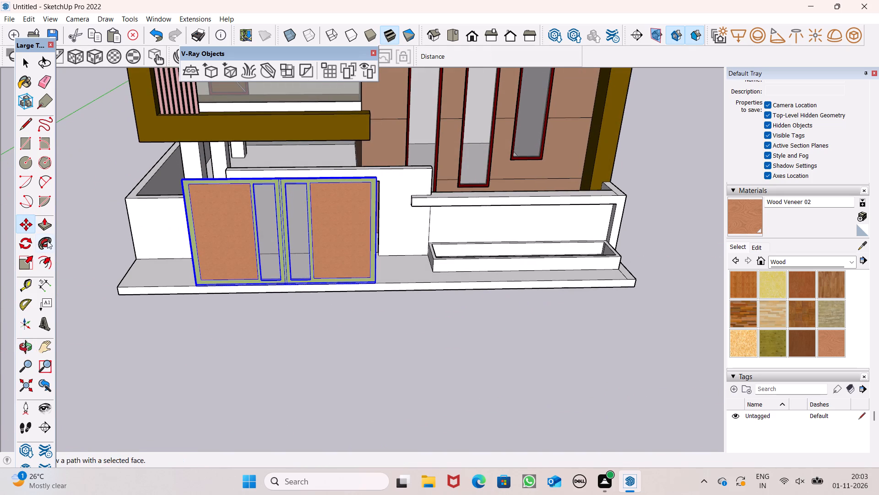
Scale the gate group down uniformly from its upper corner so it is narrower than the wall opening.
{"action": "left_click", "coordinate": [33, 261]}
{"action": "left_click_drag", "start_coordinate": [182, 181], "coordinate": [201, 213]}
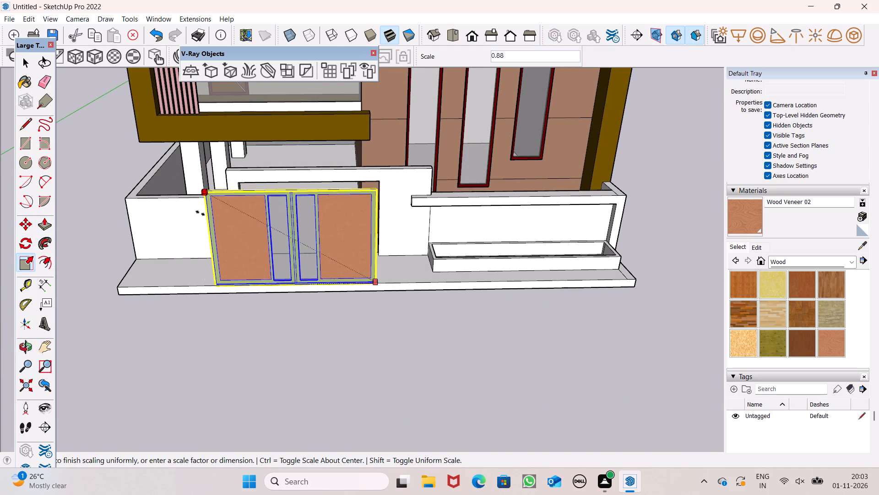
{"action": "left_click_drag", "start_coordinate": [201, 213], "coordinate": [238, 258]}
{"action": "key", "text": "space"}
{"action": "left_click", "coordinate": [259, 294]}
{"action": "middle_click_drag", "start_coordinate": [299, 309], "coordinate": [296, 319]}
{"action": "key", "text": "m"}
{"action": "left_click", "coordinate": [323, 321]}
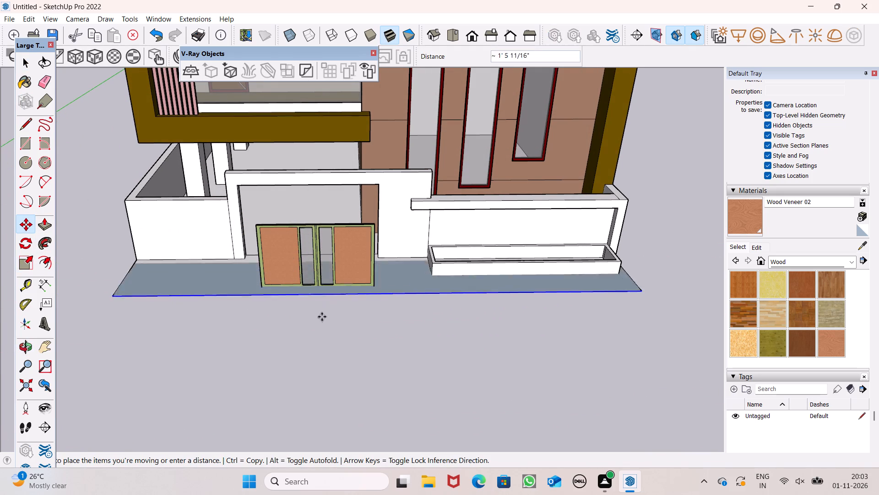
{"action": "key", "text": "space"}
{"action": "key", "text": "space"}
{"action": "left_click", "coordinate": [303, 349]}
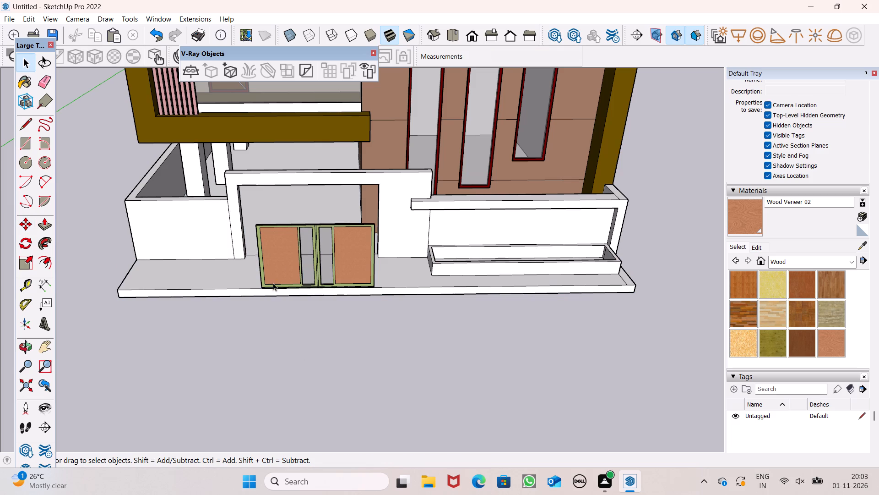
Move the gate group back across the slab to the boundary wall's framed opening.
{"action": "left_click", "coordinate": [281, 260]}
{"action": "key", "text": "m"}
{"action": "key", "text": "Return"}
{"action": "scroll", "coordinate": [305, 268], "scroll_direction": "up", "scroll_amount": 7}
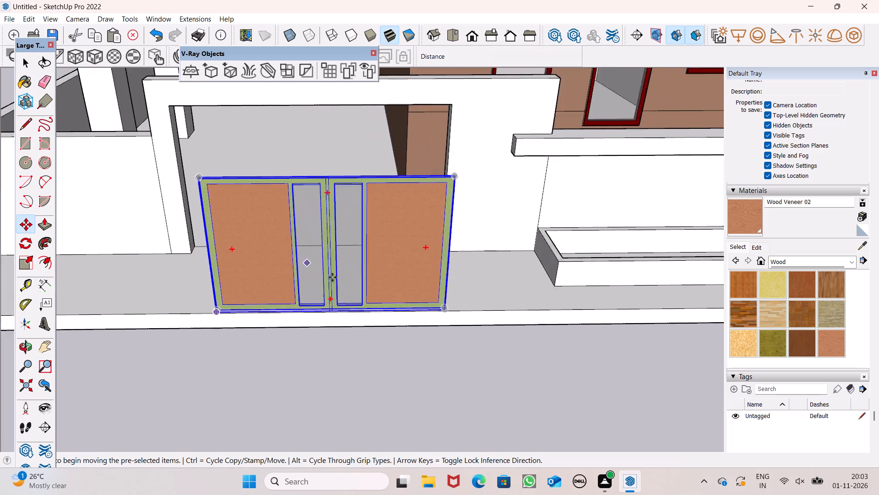
{"action": "scroll", "coordinate": [355, 296], "scroll_direction": "down", "scroll_amount": 7}
{"action": "left_click_drag", "start_coordinate": [402, 303], "coordinate": [390, 281]}
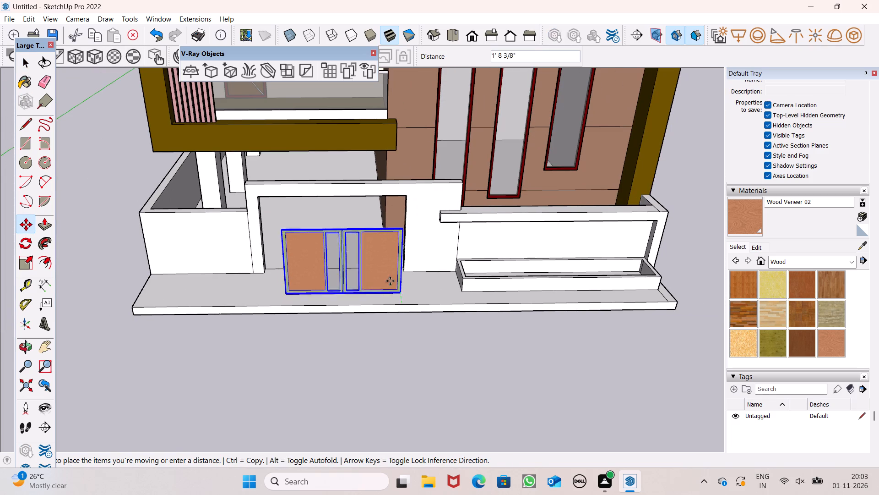
{"action": "left_click_drag", "start_coordinate": [390, 281], "coordinate": [399, 265]}
Move the gate group so its lower corner sits near the base of the wall beside the planter.
{"action": "scroll", "coordinate": [387, 268], "scroll_direction": "up", "scroll_amount": 4}
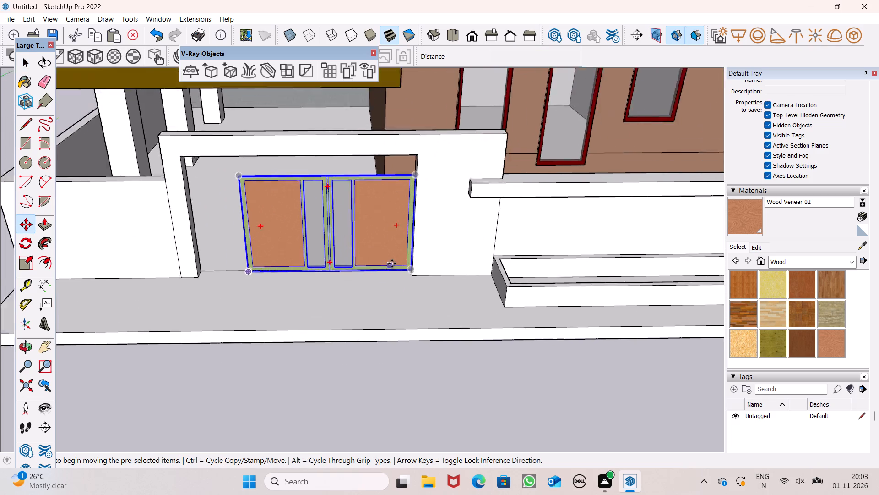
{"action": "scroll", "coordinate": [392, 264], "scroll_direction": "up", "scroll_amount": 4}
{"action": "scroll", "coordinate": [423, 297], "scroll_direction": "up", "scroll_amount": 2}
{"action": "middle_click_drag", "start_coordinate": [423, 297], "coordinate": [424, 257]}
{"action": "scroll", "coordinate": [414, 288], "scroll_direction": "up", "scroll_amount": 7}
{"action": "middle_click_drag", "start_coordinate": [464, 293], "coordinate": [476, 322]}
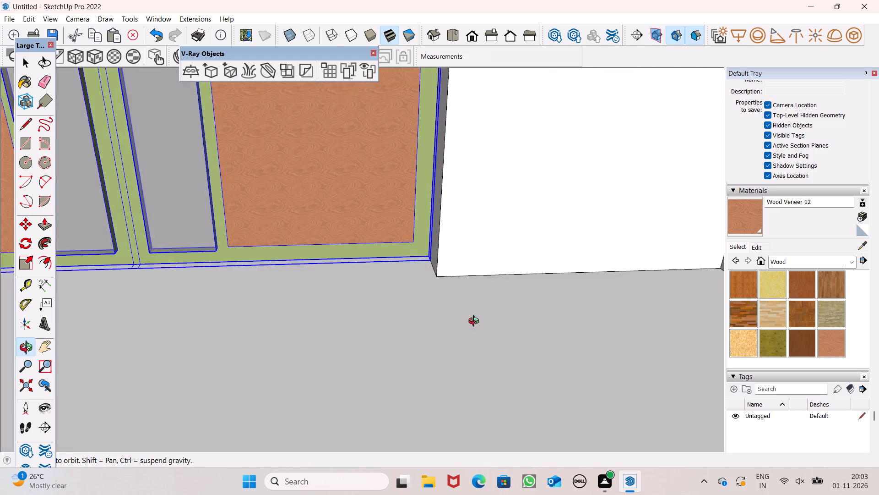
{"action": "middle_click_drag", "start_coordinate": [476, 322], "coordinate": [476, 320]}
{"action": "scroll", "coordinate": [476, 322], "scroll_direction": "up", "scroll_amount": 1}
{"action": "scroll", "coordinate": [439, 277], "scroll_direction": "up", "scroll_amount": 5}
{"action": "left_click_drag", "start_coordinate": [417, 235], "coordinate": [423, 266]}
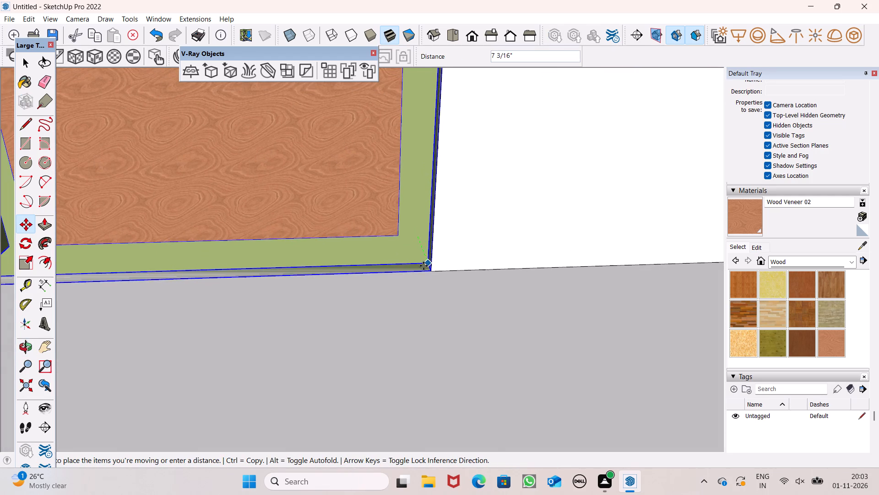
{"action": "left_click_drag", "start_coordinate": [423, 266], "coordinate": [423, 260]}
Snap the gate's lower back corner onto the bottom corner of the opening on the planter side.
{"action": "middle_click_drag", "start_coordinate": [457, 302], "coordinate": [425, 186]}
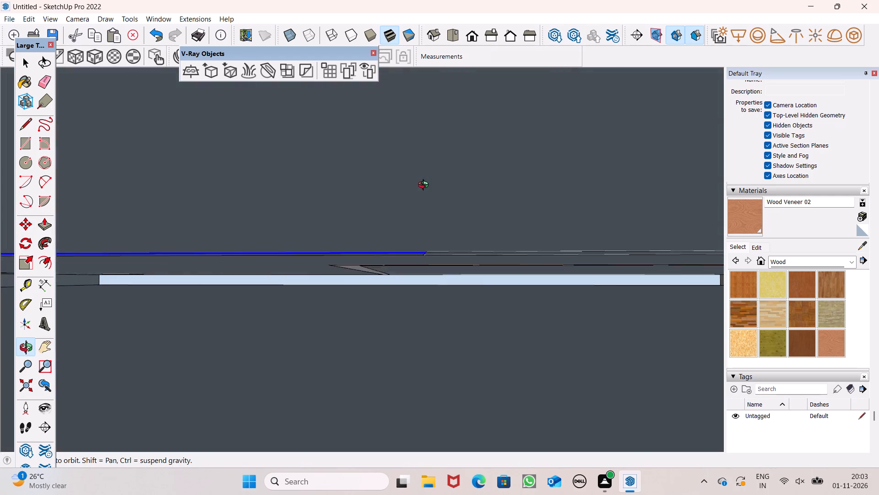
{"action": "middle_click_drag", "start_coordinate": [425, 186], "coordinate": [454, 310]}
{"action": "scroll", "coordinate": [442, 321], "scroll_direction": "up", "scroll_amount": 1}
{"action": "scroll", "coordinate": [466, 269], "scroll_direction": "down", "scroll_amount": 8}
{"action": "scroll", "coordinate": [455, 188], "scroll_direction": "down", "scroll_amount": 7}
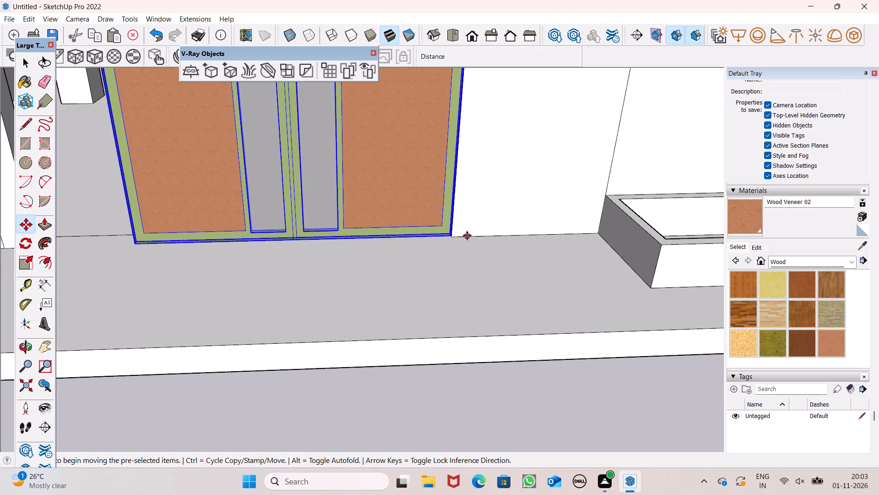
{"action": "scroll", "coordinate": [467, 236], "scroll_direction": "up", "scroll_amount": 19}
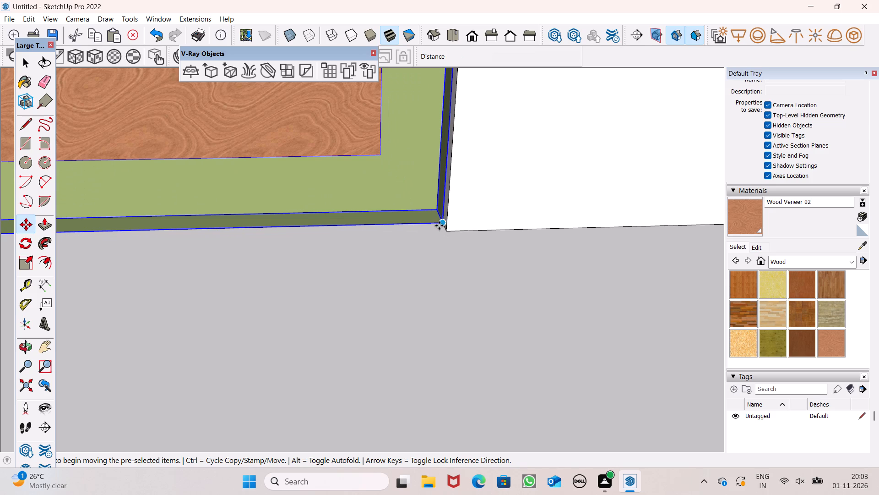
{"action": "left_click_drag", "start_coordinate": [439, 226], "coordinate": [447, 227]}
{"action": "scroll", "coordinate": [504, 197], "scroll_direction": "down", "scroll_amount": 16}
{"action": "key", "text": "space"}
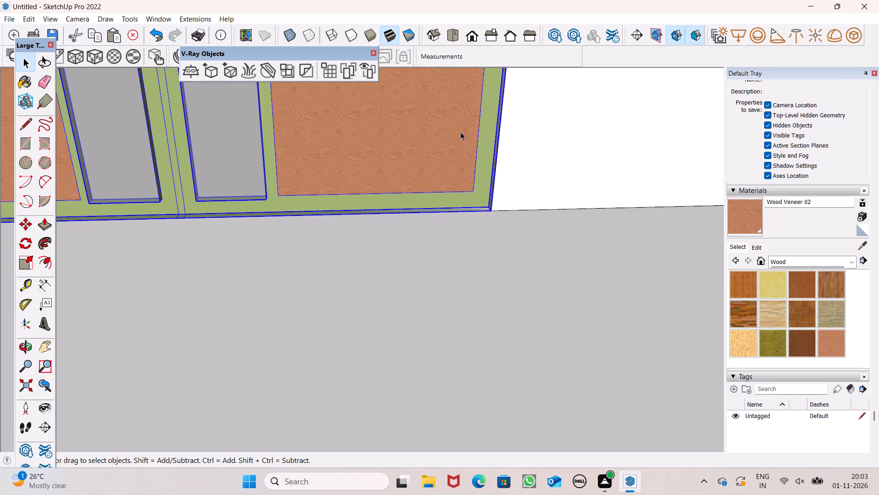
Scale the gate group along the red axis by about 1.29 so it spans the full width of the wall opening.
{"action": "scroll", "coordinate": [461, 132], "scroll_direction": "down", "scroll_amount": 10}
{"action": "left_click", "coordinate": [396, 293]}
{"action": "scroll", "coordinate": [336, 269], "scroll_direction": "down", "scroll_amount": 3}
{"action": "middle_click_drag", "start_coordinate": [368, 292], "coordinate": [394, 315]}
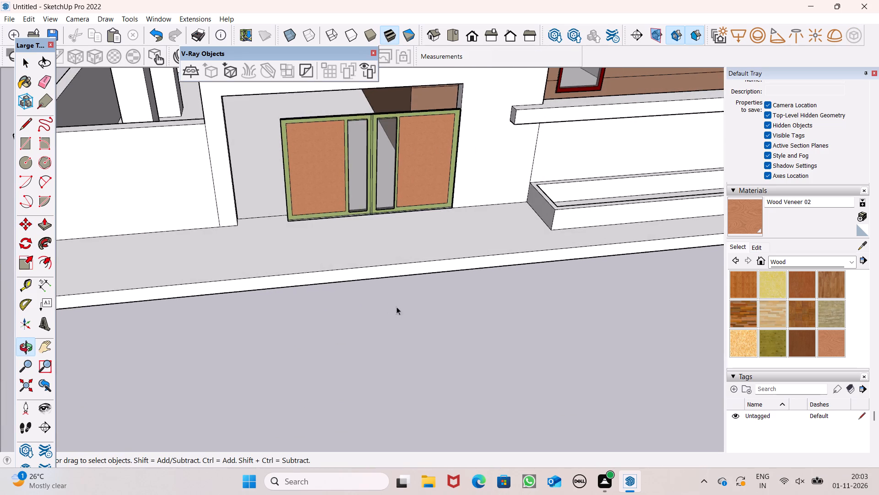
{"action": "scroll", "coordinate": [362, 199], "scroll_direction": "down", "scroll_amount": 2}
{"action": "left_click", "coordinate": [16, 264]}
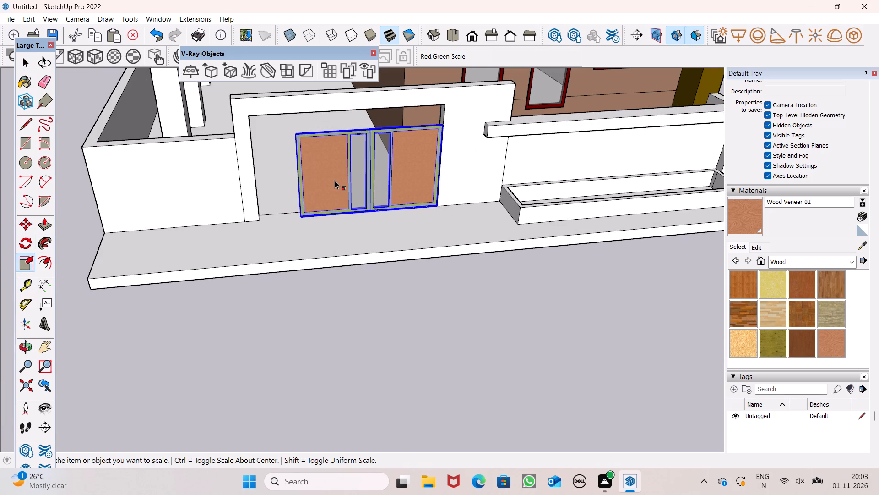
{"action": "left_click", "coordinate": [335, 181]}
{"action": "middle_click_drag", "start_coordinate": [298, 198], "coordinate": [450, 228]}
{"action": "scroll", "coordinate": [320, 221], "scroll_direction": "up", "scroll_amount": 7}
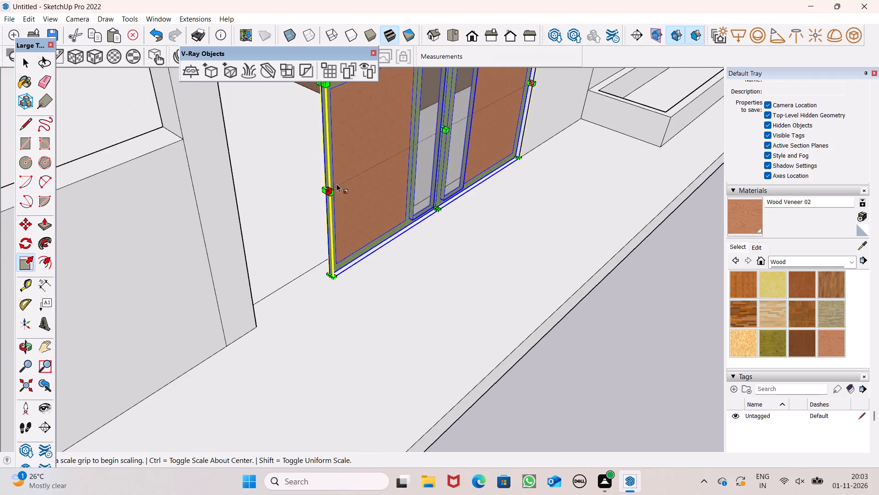
{"action": "scroll", "coordinate": [338, 181], "scroll_direction": "up", "scroll_amount": 3}
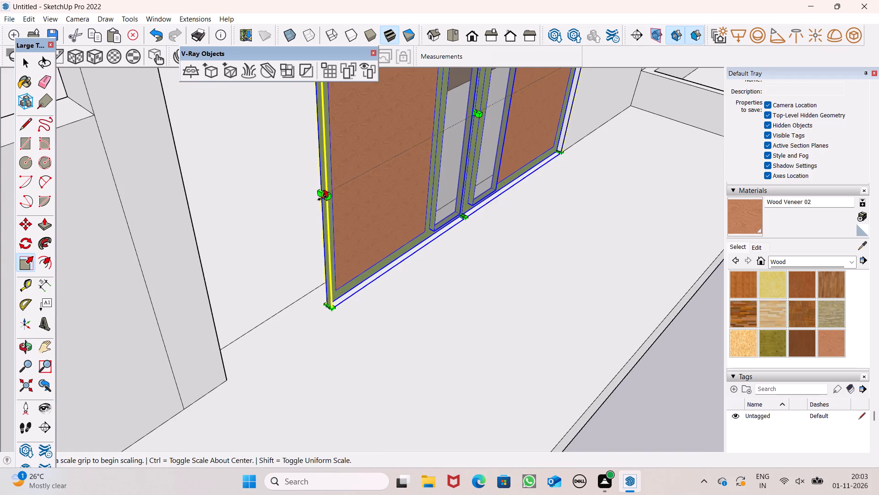
{"action": "left_click_drag", "start_coordinate": [322, 198], "coordinate": [202, 265]}
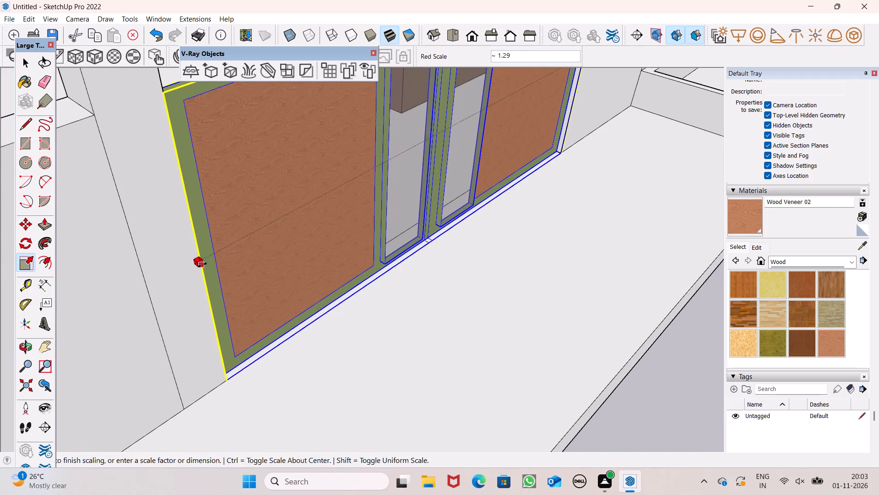
{"action": "left_click_drag", "start_coordinate": [202, 265], "coordinate": [201, 265]}
{"action": "scroll", "coordinate": [214, 234], "scroll_direction": "down", "scroll_amount": 4}
{"action": "middle_click_drag", "start_coordinate": [295, 276], "coordinate": [191, 231]}
{"action": "scroll", "coordinate": [195, 225], "scroll_direction": "down", "scroll_amount": 5}
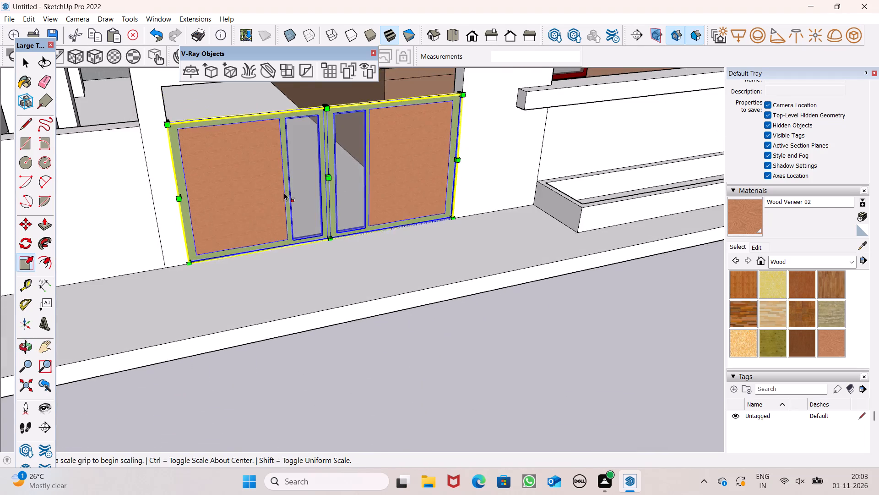
{"action": "middle_click_drag", "start_coordinate": [285, 195], "coordinate": [211, 203]}
{"action": "key", "text": "space"}
Move the gate group about 2" inward from its lower corner so it is recessed behind the boundary wall's front face.
{"action": "scroll", "coordinate": [320, 175], "scroll_direction": "down", "scroll_amount": 5}
{"action": "left_click_drag", "start_coordinate": [315, 324], "coordinate": [315, 315]}
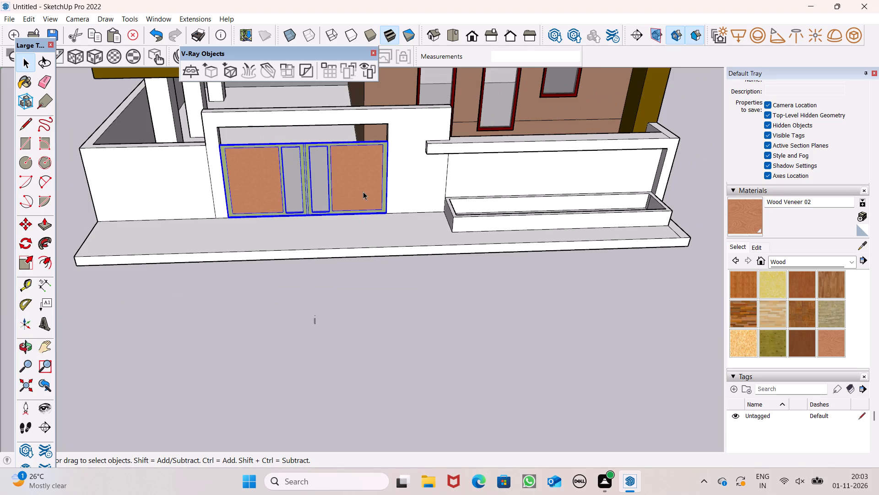
{"action": "scroll", "coordinate": [358, 170], "scroll_direction": "up", "scroll_amount": 8}
{"action": "middle_click_drag", "start_coordinate": [430, 275], "coordinate": [439, 324]}
{"action": "scroll", "coordinate": [444, 330], "scroll_direction": "up", "scroll_amount": 15}
{"action": "left_click", "coordinate": [451, 326]}
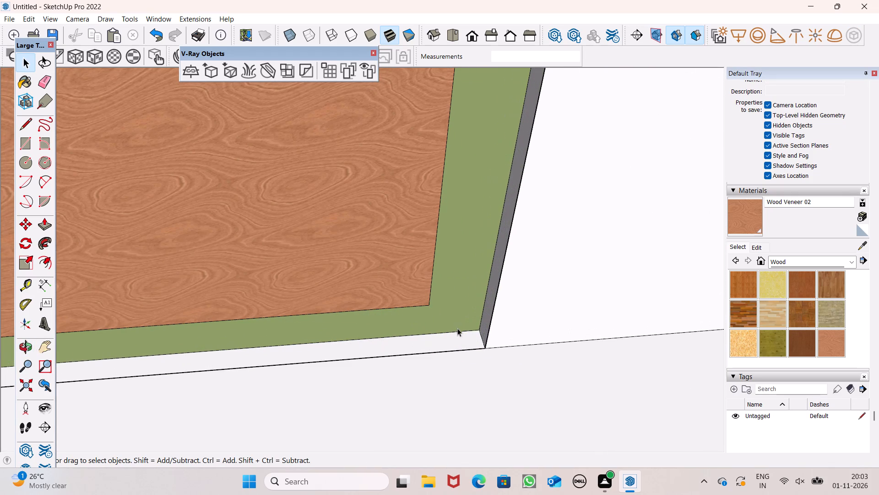
{"action": "middle_click_drag", "start_coordinate": [476, 338], "coordinate": [478, 283]}
{"action": "key", "text": "m"}
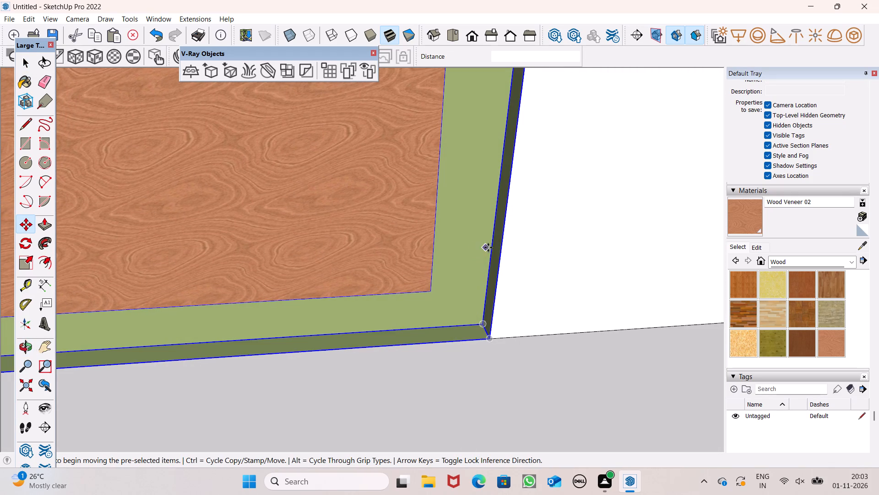
{"action": "key", "text": "Return"}
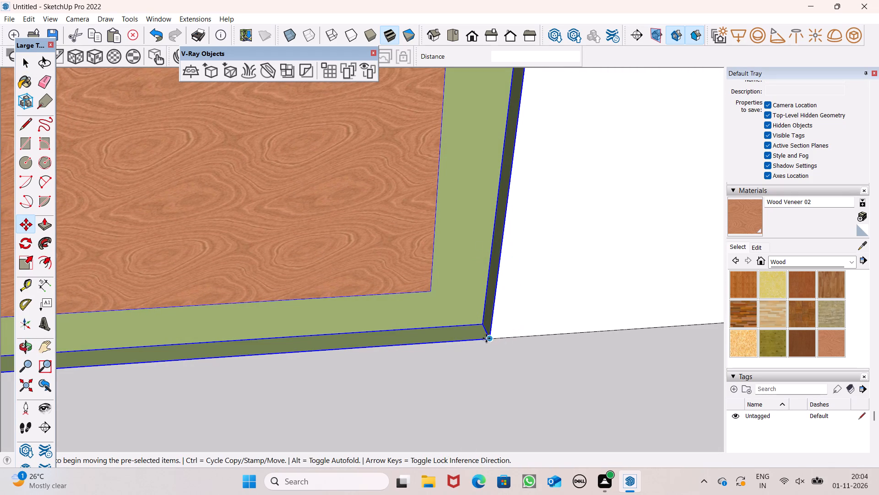
{"action": "left_click_drag", "start_coordinate": [493, 338], "coordinate": [486, 329]}
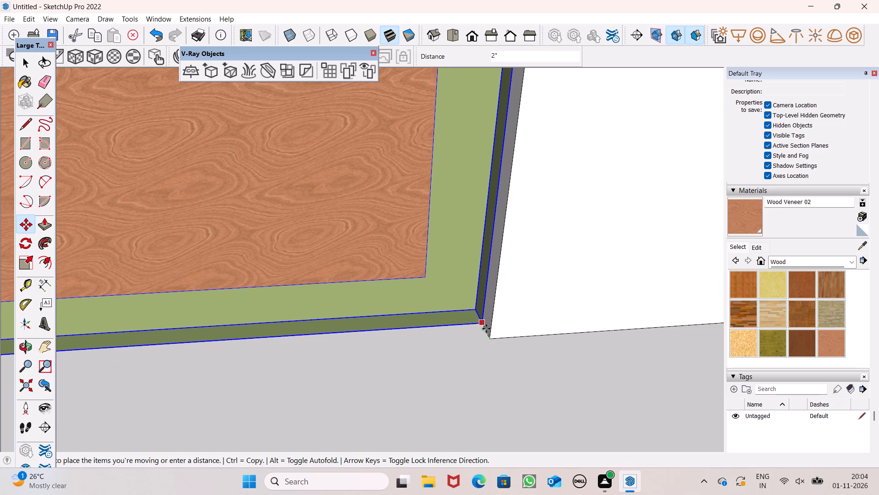
{"action": "left_click_drag", "start_coordinate": [486, 329], "coordinate": [485, 329]}
{"action": "scroll", "coordinate": [453, 223], "scroll_direction": "down", "scroll_amount": 13}
{"action": "key", "text": "space"}
Inspect the gate's fit in the wall opening from the front, side, above and close up.
{"action": "scroll", "coordinate": [437, 250], "scroll_direction": "down", "scroll_amount": 3}
{"action": "middle_click_drag", "start_coordinate": [425, 272], "coordinate": [355, 313]}
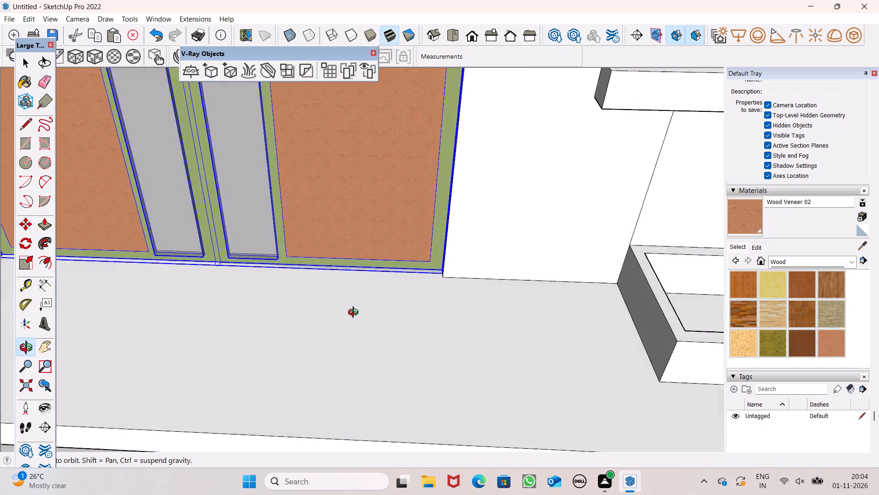
{"action": "middle_click_drag", "start_coordinate": [355, 313], "coordinate": [290, 283]}
{"action": "scroll", "coordinate": [298, 316], "scroll_direction": "down", "scroll_amount": 1}
{"action": "scroll", "coordinate": [297, 308], "scroll_direction": "up", "scroll_amount": 10}
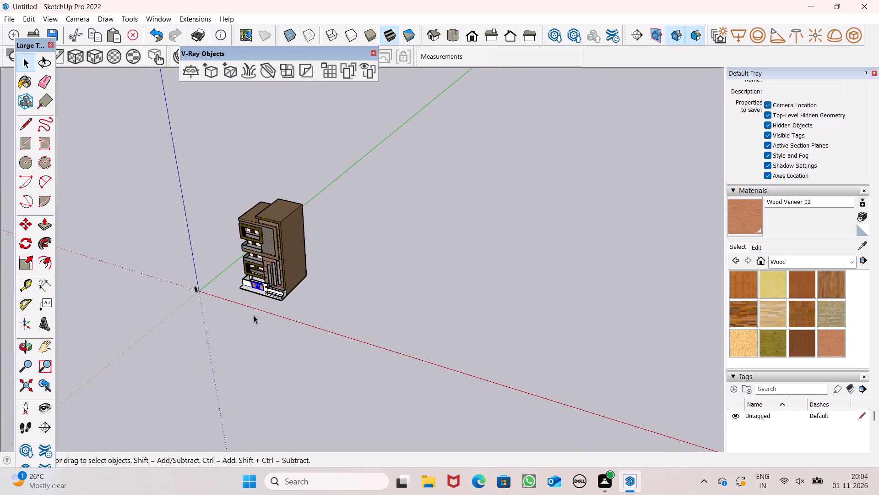
{"action": "scroll", "coordinate": [256, 286], "scroll_direction": "up", "scroll_amount": 9}
{"action": "middle_click_drag", "start_coordinate": [244, 285], "coordinate": [199, 308]}
{"action": "middle_click_drag", "start_coordinate": [254, 348], "coordinate": [356, 298]}
{"action": "scroll", "coordinate": [345, 308], "scroll_direction": "up", "scroll_amount": 11}
{"action": "scroll", "coordinate": [212, 275], "scroll_direction": "up", "scroll_amount": 5}
{"action": "middle_click_drag", "start_coordinate": [206, 275], "coordinate": [205, 275]}
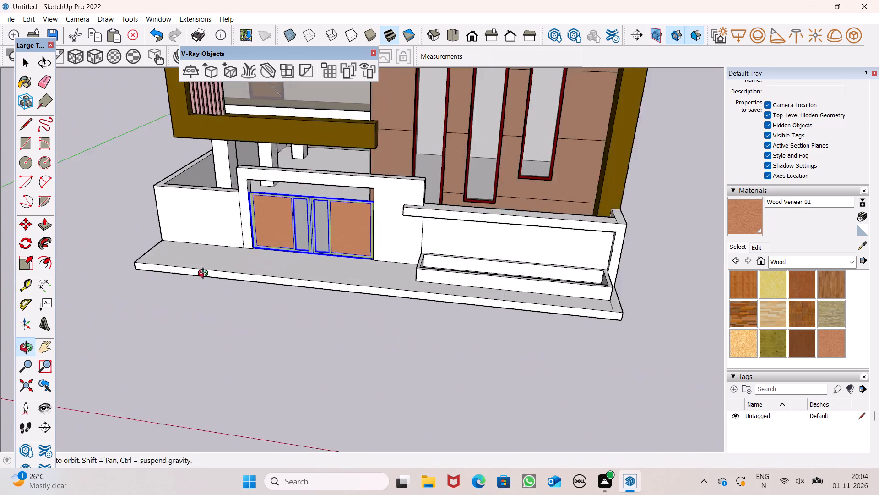
{"action": "scroll", "coordinate": [205, 275], "scroll_direction": "up", "scroll_amount": 3}
{"action": "middle_click_drag", "start_coordinate": [205, 275], "coordinate": [206, 268]}
{"action": "scroll", "coordinate": [296, 224], "scroll_direction": "up", "scroll_amount": 8}
{"action": "scroll", "coordinate": [316, 280], "scroll_direction": "up", "scroll_amount": 1}
{"action": "middle_click_drag", "start_coordinate": [316, 280], "coordinate": [362, 311]}
{"action": "scroll", "coordinate": [346, 299], "scroll_direction": "up", "scroll_amount": 10}
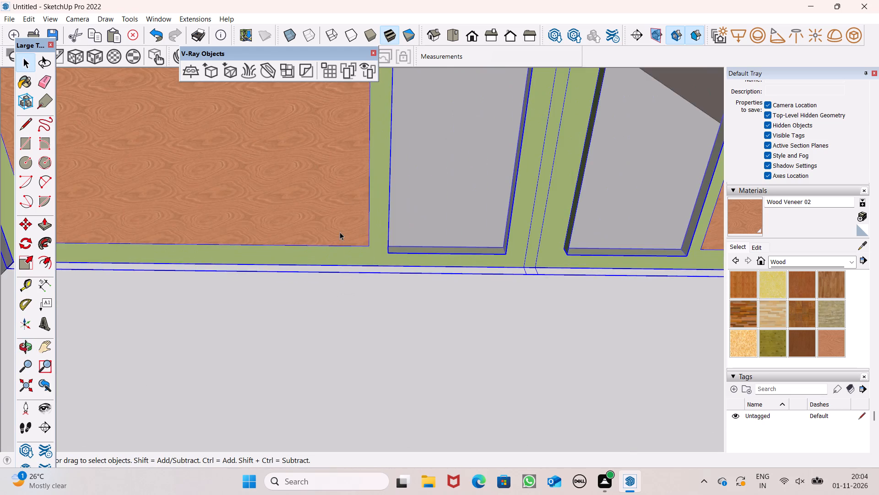
{"action": "scroll", "coordinate": [340, 232], "scroll_direction": "down", "scroll_amount": 14}
{"action": "key", "text": "space"}
{"action": "scroll", "coordinate": [312, 229], "scroll_direction": "down", "scroll_amount": 6}
{"action": "left_click", "coordinate": [332, 333]}
{"action": "middle_click_drag", "start_coordinate": [356, 302], "coordinate": [382, 265]}
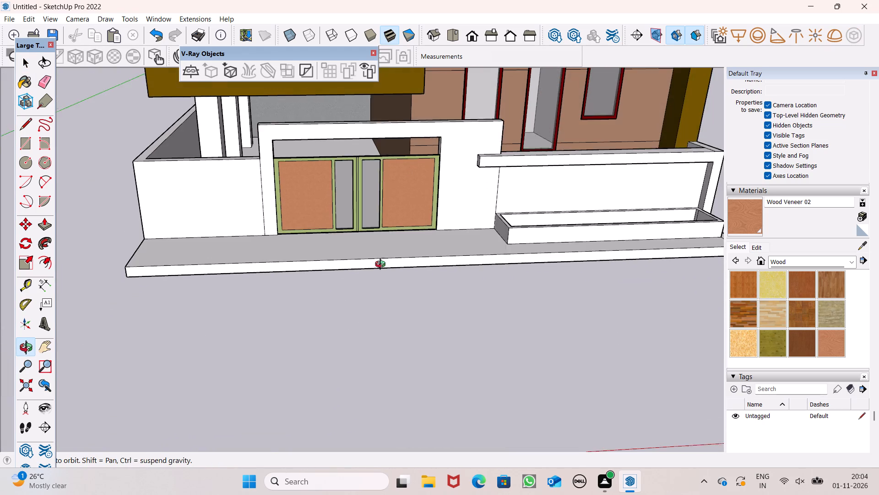
{"action": "middle_click_drag", "start_coordinate": [382, 265], "coordinate": [383, 248]}
{"action": "middle_click_drag", "start_coordinate": [450, 210], "coordinate": [211, 157]}
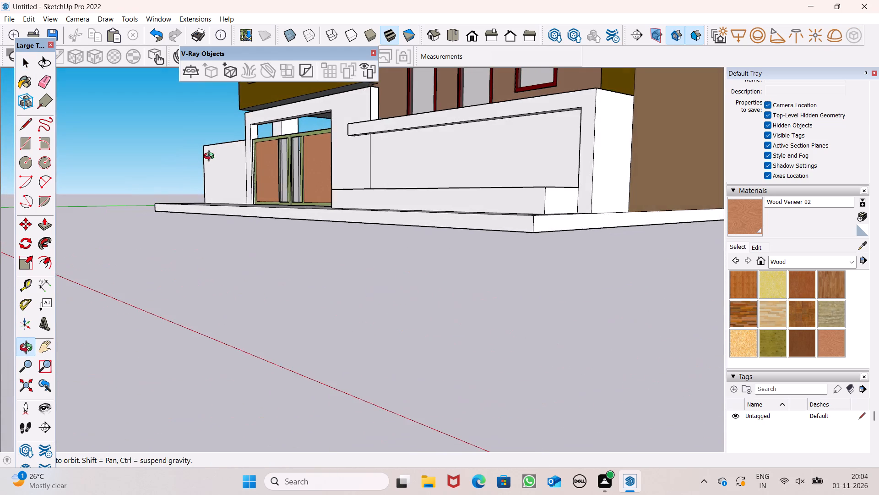
{"action": "middle_click_drag", "start_coordinate": [211, 157], "coordinate": [268, 379]}
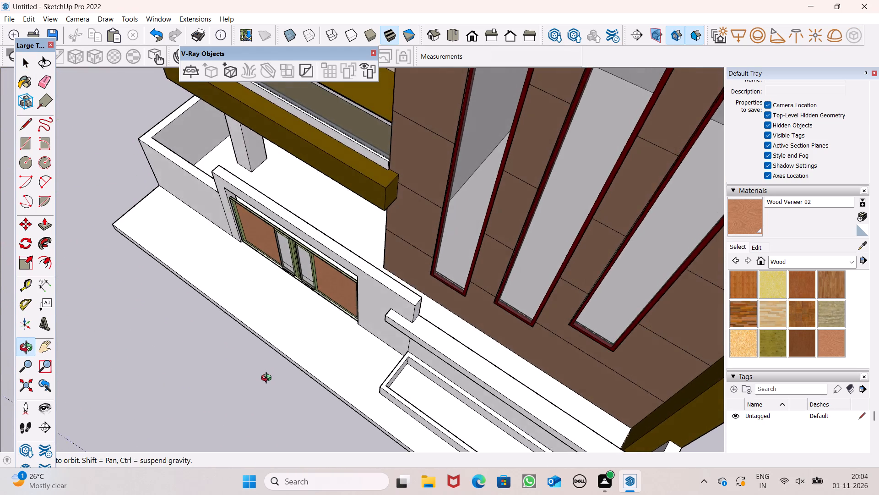
{"action": "middle_click_drag", "start_coordinate": [268, 379], "coordinate": [412, 103]}
{"action": "scroll", "coordinate": [401, 138], "scroll_direction": "up", "scroll_amount": 17}
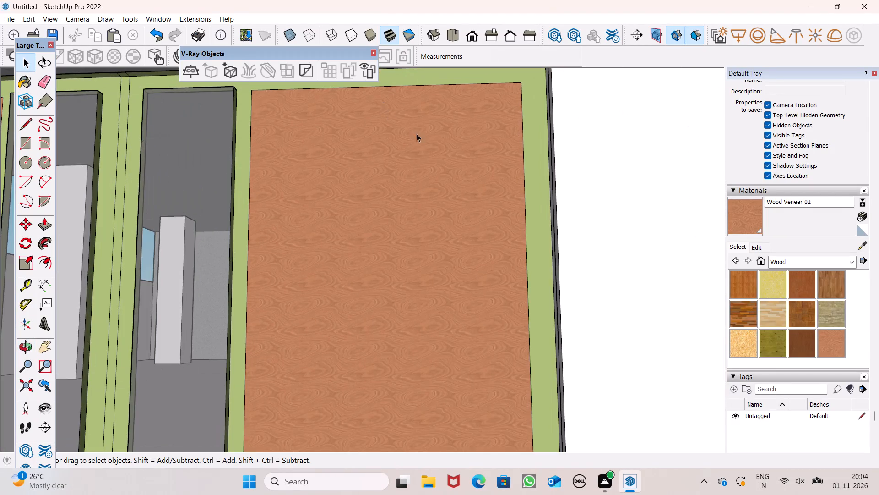
{"action": "scroll", "coordinate": [419, 142], "scroll_direction": "up", "scroll_amount": 1}
{"action": "middle_click_drag", "start_coordinate": [419, 142], "coordinate": [467, 176]}
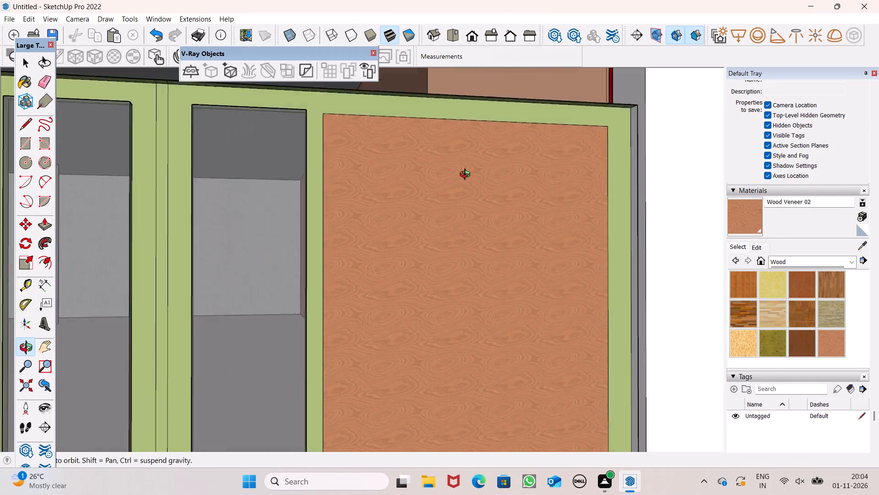
{"action": "middle_click_drag", "start_coordinate": [467, 176], "coordinate": [445, 177]}
{"action": "scroll", "coordinate": [445, 159], "scroll_direction": "up", "scroll_amount": 1}
{"action": "scroll", "coordinate": [439, 144], "scroll_direction": "down", "scroll_amount": 13}
{"action": "middle_click_drag", "start_coordinate": [434, 190], "coordinate": [439, 291]}
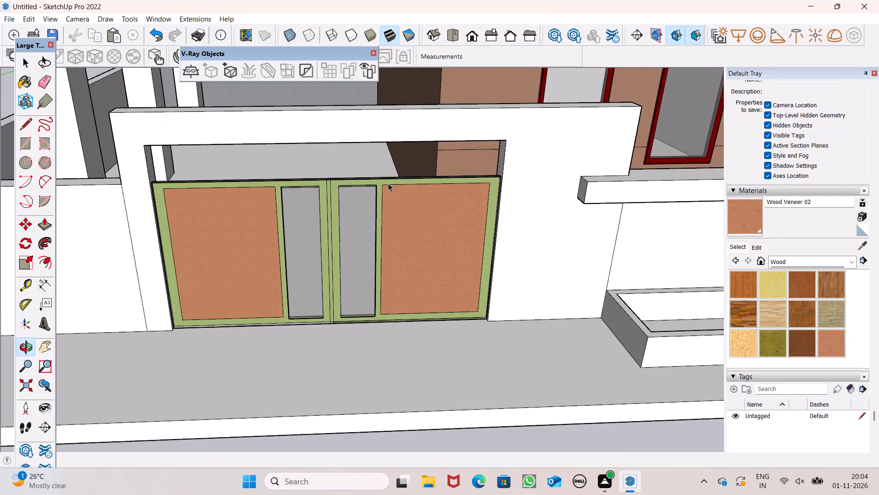
{"action": "scroll", "coordinate": [340, 194], "scroll_direction": "down", "scroll_amount": 9}
{"action": "scroll", "coordinate": [285, 190], "scroll_direction": "down", "scroll_amount": 6}
{"action": "middle_click_drag", "start_coordinate": [297, 218], "coordinate": [320, 204]}
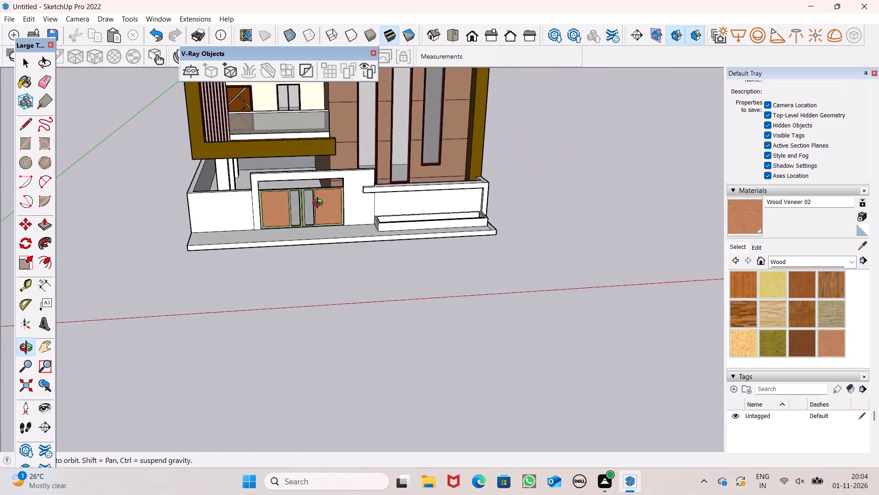
{"action": "middle_click_drag", "start_coordinate": [320, 204], "coordinate": [276, 176]}
{"action": "scroll", "coordinate": [267, 151], "scroll_direction": "up", "scroll_amount": 6}
{"action": "scroll", "coordinate": [263, 153], "scroll_direction": "down", "scroll_amount": 3}
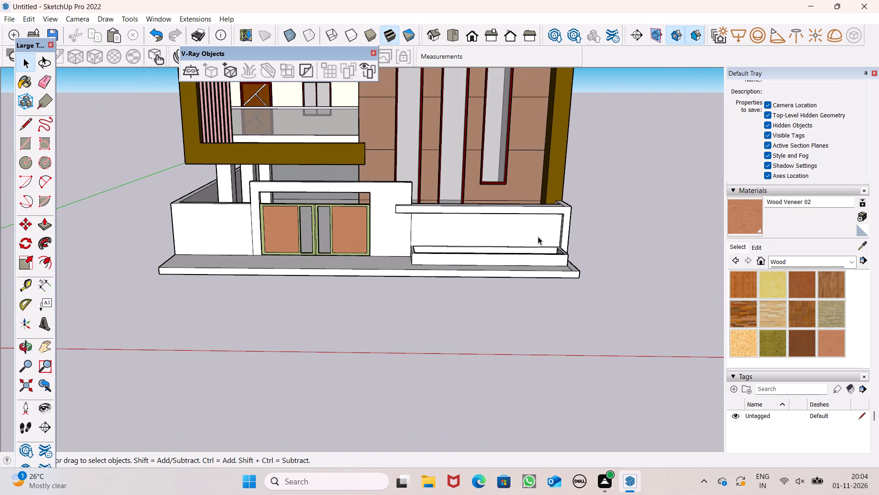
Browse the Colors material collection for a suitable finish.
{"action": "left_click", "coordinate": [784, 253]}
{"action": "left_click", "coordinate": [798, 264]}
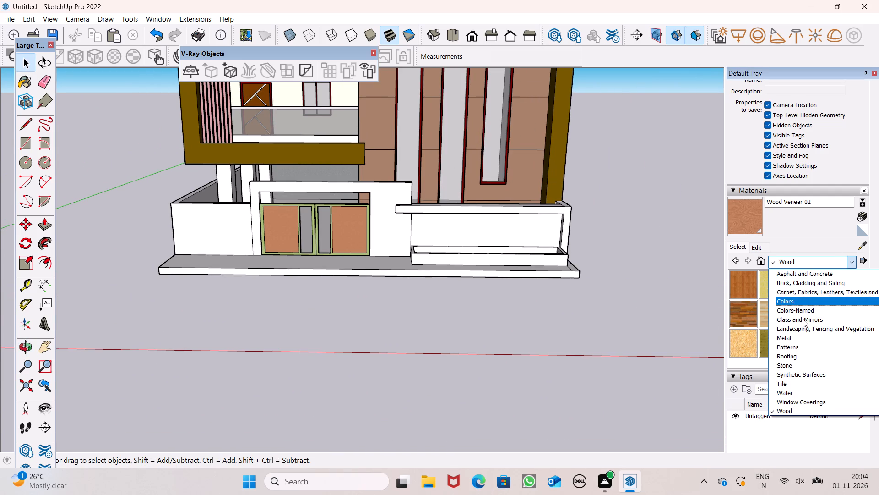
{"action": "left_click", "coordinate": [797, 304]}
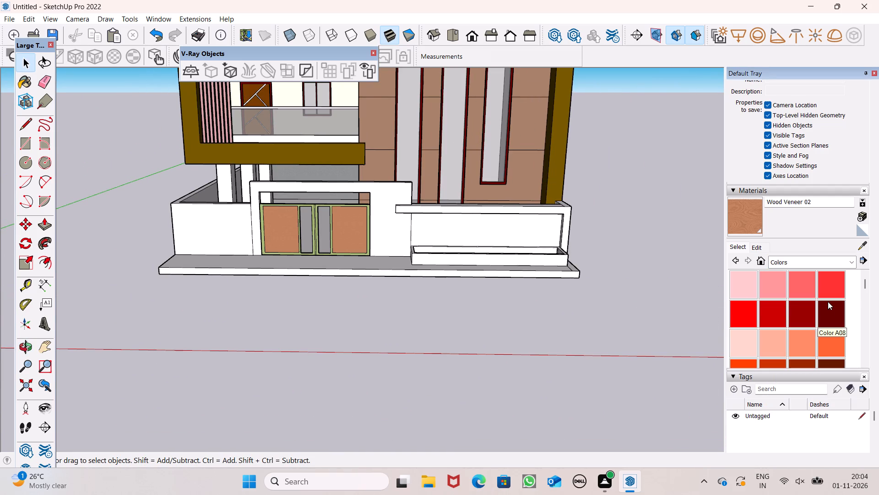
{"action": "scroll", "coordinate": [813, 330], "scroll_direction": "down", "scroll_amount": 7}
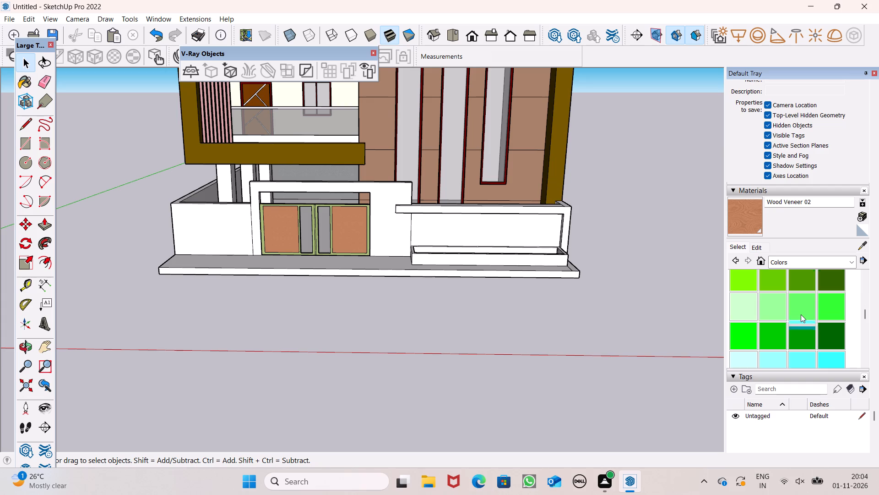
{"action": "scroll", "coordinate": [800, 314], "scroll_direction": "down", "scroll_amount": 5}
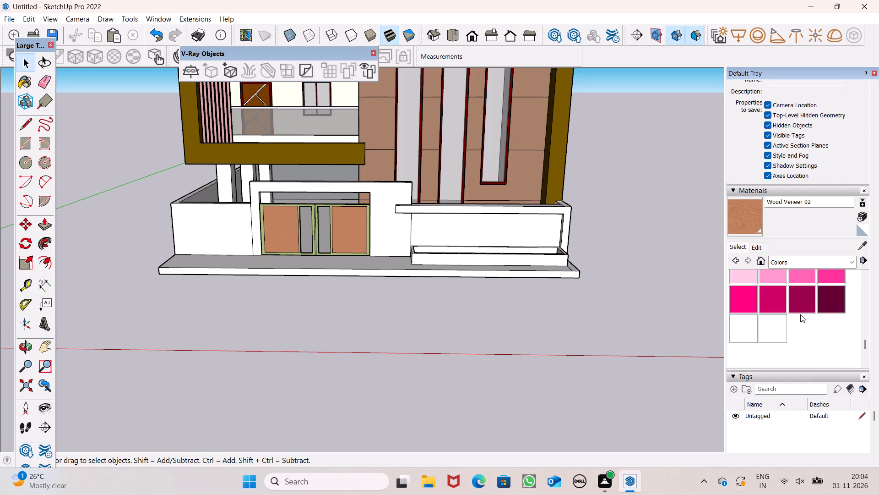
{"action": "scroll", "coordinate": [800, 314], "scroll_direction": "down", "scroll_amount": 1}
{"action": "scroll", "coordinate": [800, 314], "scroll_direction": "up", "scroll_amount": 3}
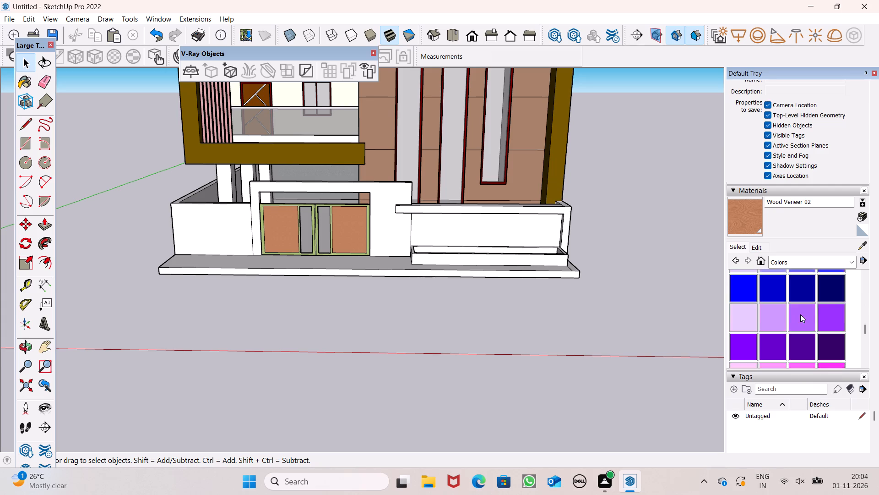
{"action": "scroll", "coordinate": [800, 314], "scroll_direction": "up", "scroll_amount": 5}
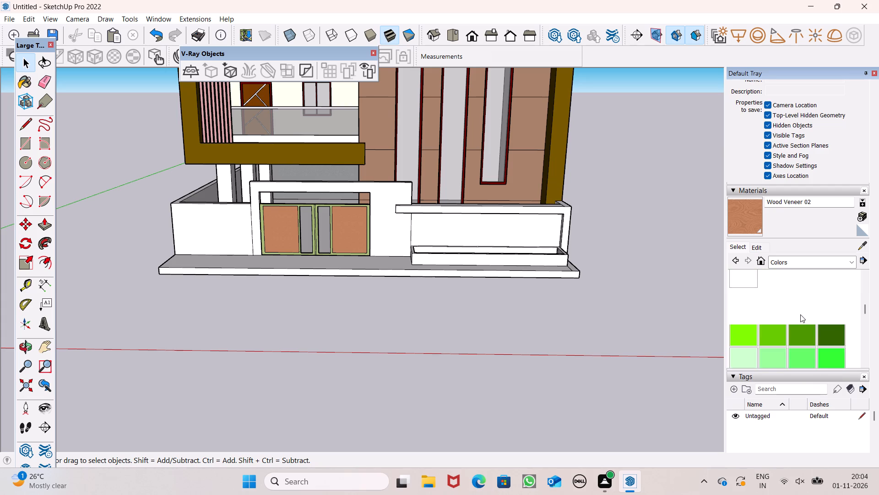
{"action": "scroll", "coordinate": [800, 313], "scroll_direction": "up", "scroll_amount": 2}
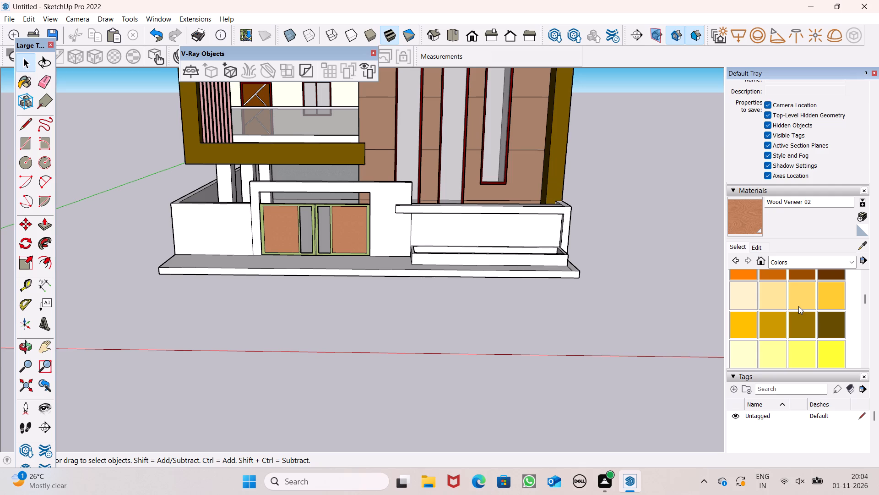
{"action": "scroll", "coordinate": [798, 304], "scroll_direction": "up", "scroll_amount": 6}
{"action": "scroll", "coordinate": [790, 315], "scroll_direction": "down", "scroll_amount": 4}
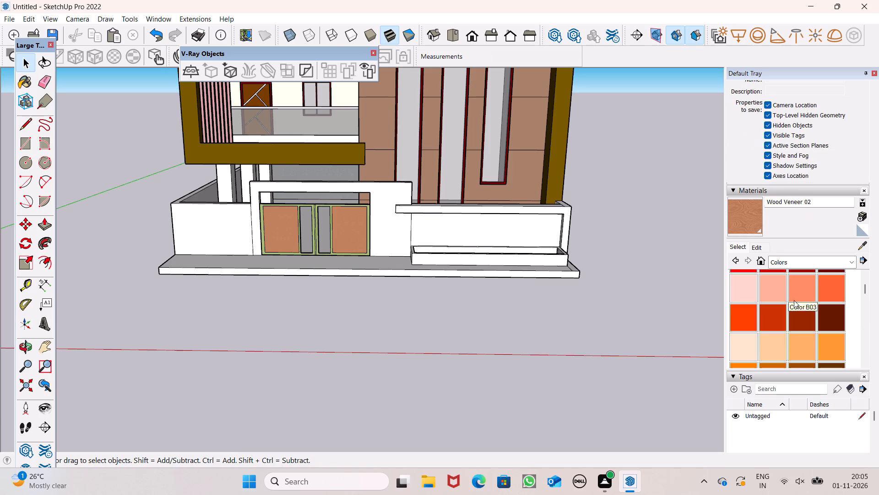
Paint the front face of the gate surround with 0058_Olive from the Colors-Named material collection.
{"action": "left_click", "coordinate": [810, 261]}
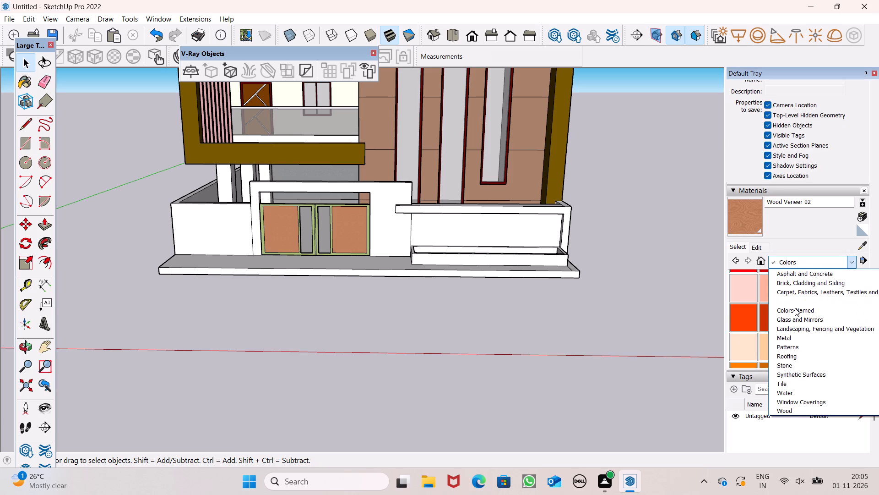
{"action": "left_click", "coordinate": [795, 308]}
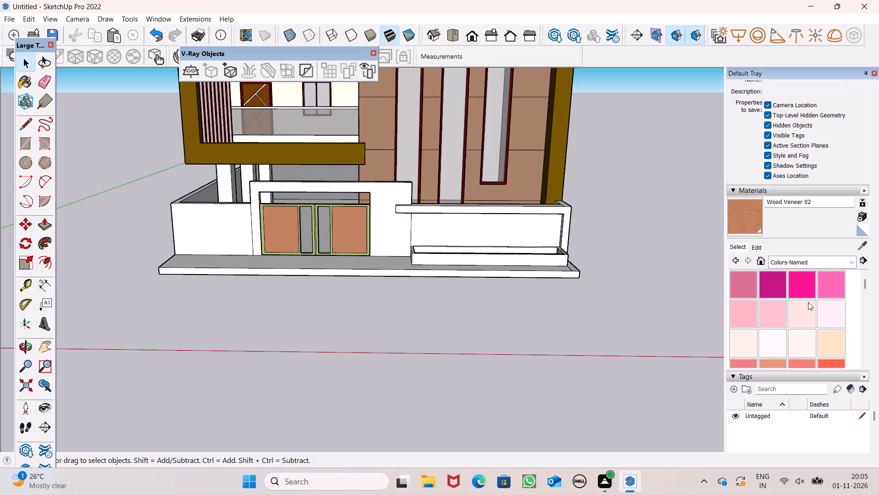
{"action": "scroll", "coordinate": [798, 309], "scroll_direction": "down", "scroll_amount": 5}
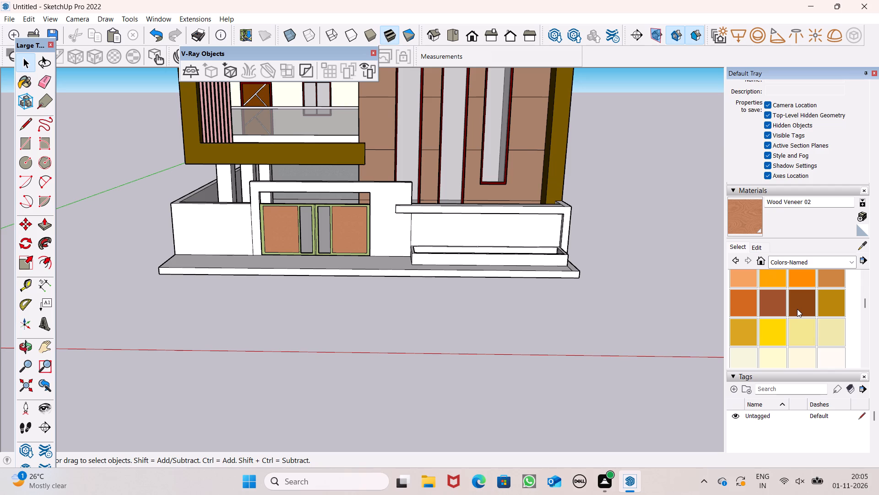
{"action": "scroll", "coordinate": [797, 309], "scroll_direction": "down", "scroll_amount": 2}
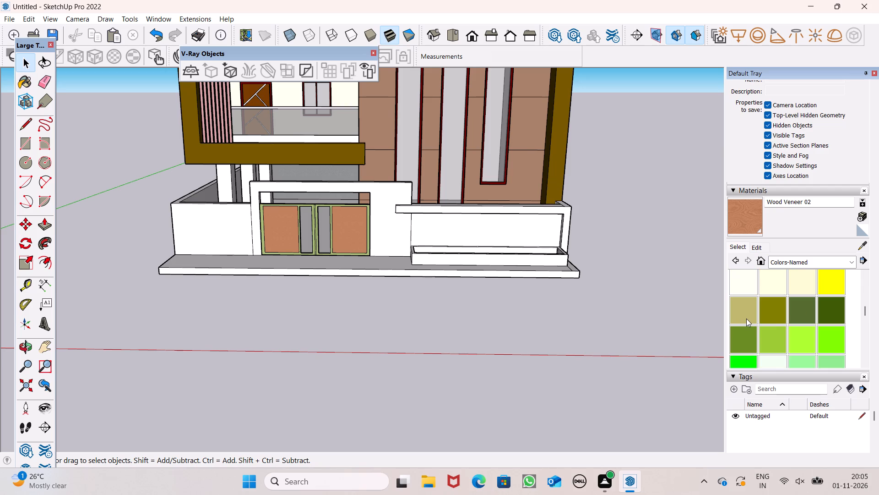
{"action": "scroll", "coordinate": [819, 312], "scroll_direction": "down", "scroll_amount": 10}
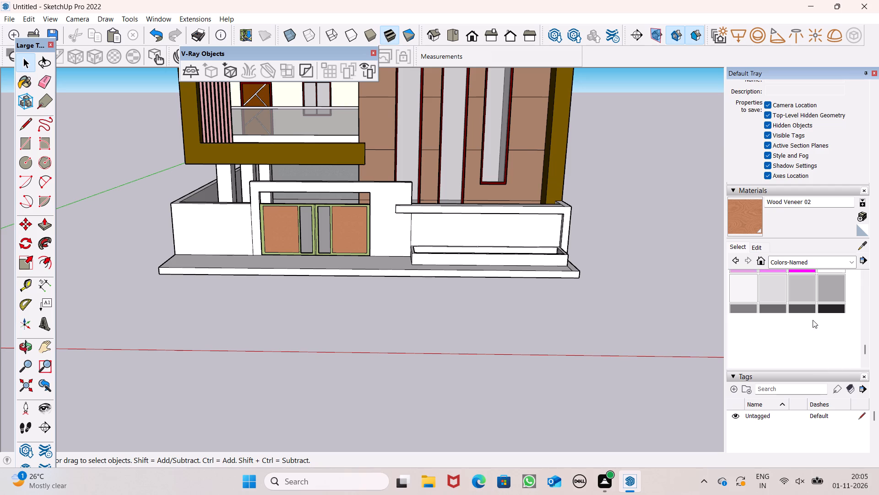
{"action": "scroll", "coordinate": [811, 320], "scroll_direction": "up", "scroll_amount": 5}
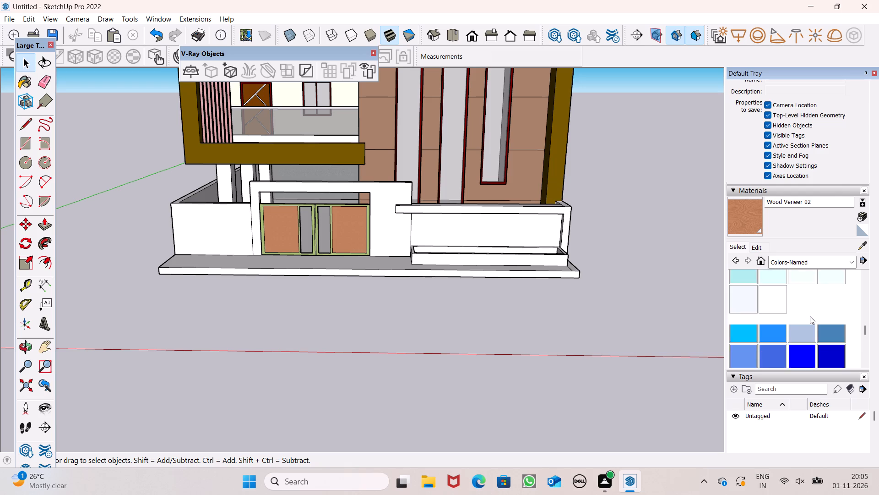
{"action": "scroll", "coordinate": [810, 316], "scroll_direction": "up", "scroll_amount": 4}
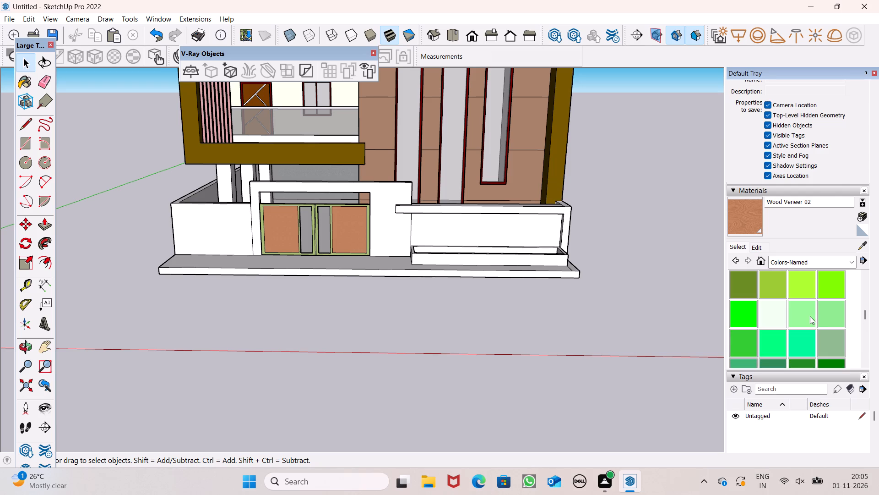
{"action": "scroll", "coordinate": [810, 316], "scroll_direction": "up", "scroll_amount": 1}
{"action": "left_click", "coordinate": [769, 320]}
{"action": "scroll", "coordinate": [341, 298], "scroll_direction": "up", "scroll_amount": 4}
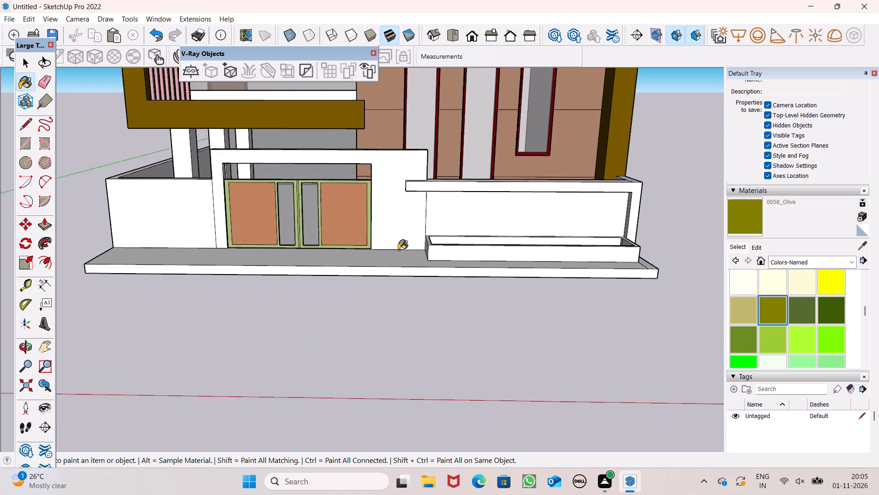
{"action": "scroll", "coordinate": [398, 250], "scroll_direction": "up", "scroll_amount": 3}
{"action": "left_click", "coordinate": [380, 185]}
Paint the top face of the gate surround with the same olive material.
{"action": "middle_click_drag", "start_coordinate": [403, 224], "coordinate": [466, 319]}
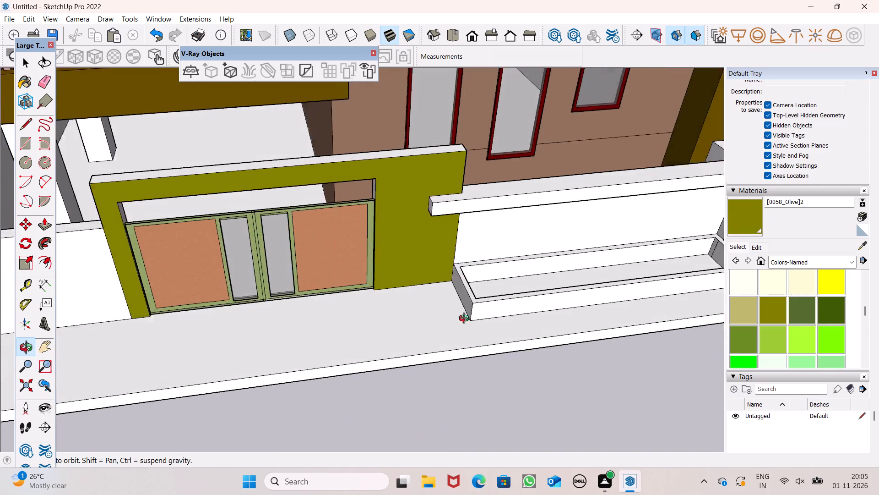
{"action": "middle_click_drag", "start_coordinate": [466, 319], "coordinate": [487, 316]}
{"action": "scroll", "coordinate": [488, 317], "scroll_direction": "up", "scroll_amount": 1}
{"action": "middle_click_drag", "start_coordinate": [125, 230], "coordinate": [341, 278]}
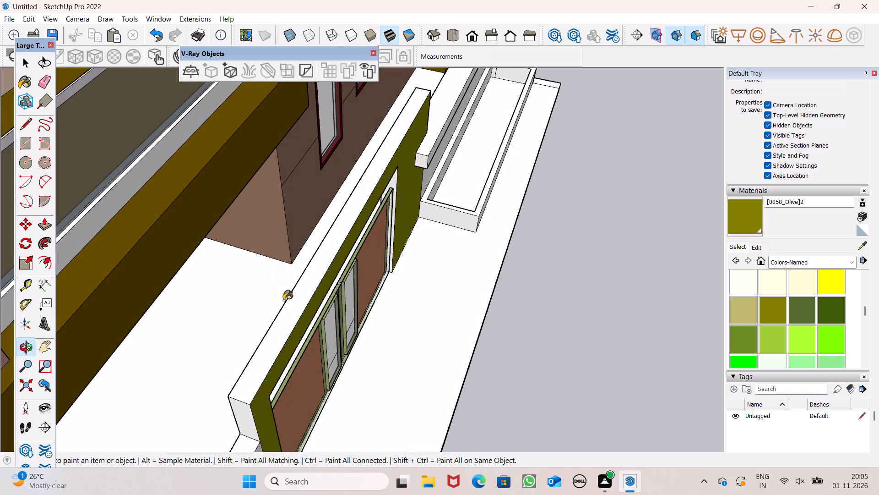
{"action": "left_click", "coordinate": [283, 300]}
{"action": "key", "text": "ctrl+z"}
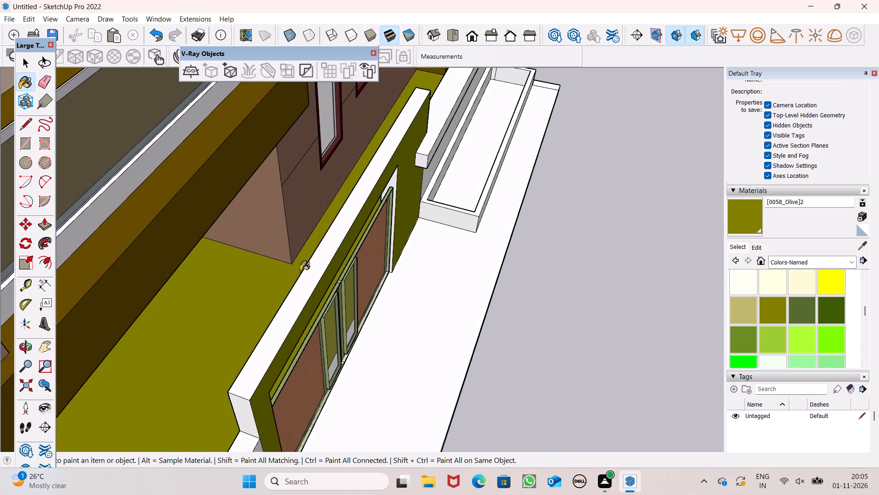
{"action": "left_click", "coordinate": [287, 315]}
Paint the gate surround's rear face, its end face away from the planter, and the opening's planter-side jamb in the same olive.
{"action": "middle_click_drag", "start_coordinate": [298, 335], "coordinate": [359, 255]}
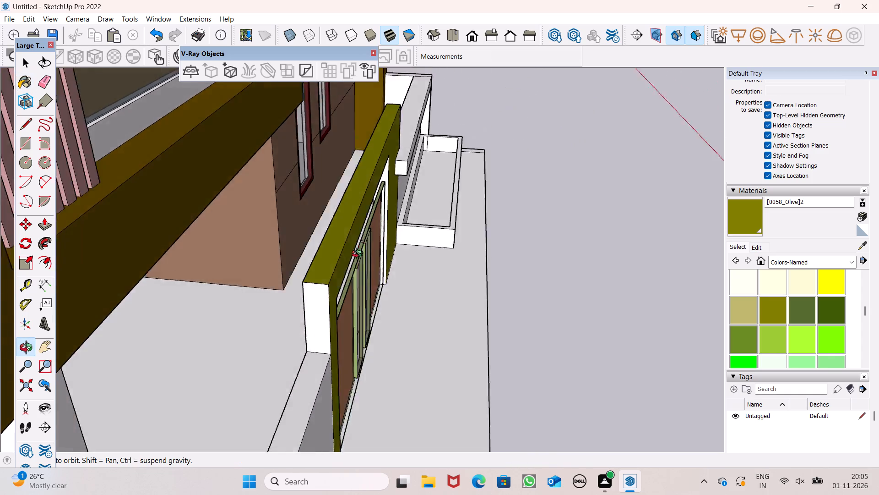
{"action": "middle_click_drag", "start_coordinate": [359, 255], "coordinate": [430, 217]}
{"action": "left_click", "coordinate": [439, 248]}
{"action": "scroll", "coordinate": [415, 231], "scroll_direction": "up", "scroll_amount": 5}
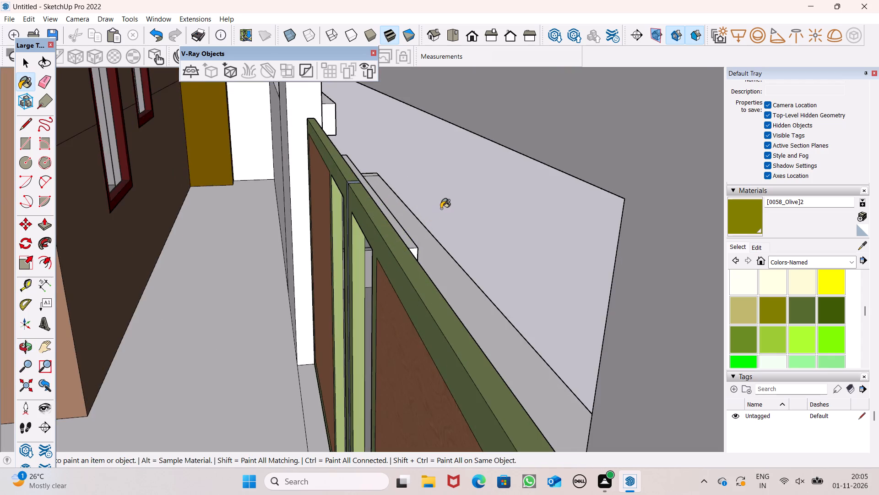
{"action": "scroll", "coordinate": [441, 209], "scroll_direction": "down", "scroll_amount": 7}
{"action": "left_click", "coordinate": [448, 197]}
{"action": "middle_click_drag", "start_coordinate": [464, 223], "coordinate": [460, 190]}
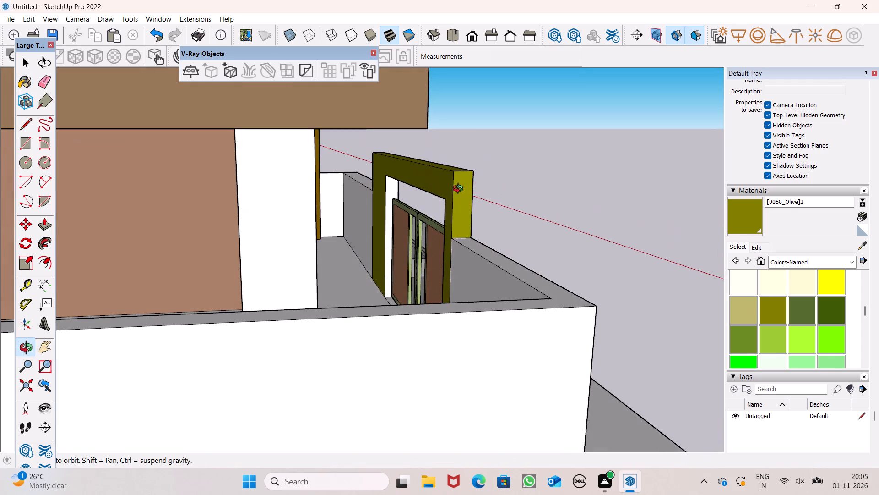
{"action": "middle_click_drag", "start_coordinate": [460, 190], "coordinate": [456, 186]}
{"action": "scroll", "coordinate": [404, 185], "scroll_direction": "up", "scroll_amount": 7}
{"action": "left_click", "coordinate": [389, 198]}
{"action": "scroll", "coordinate": [384, 173], "scroll_direction": "down", "scroll_amount": 4}
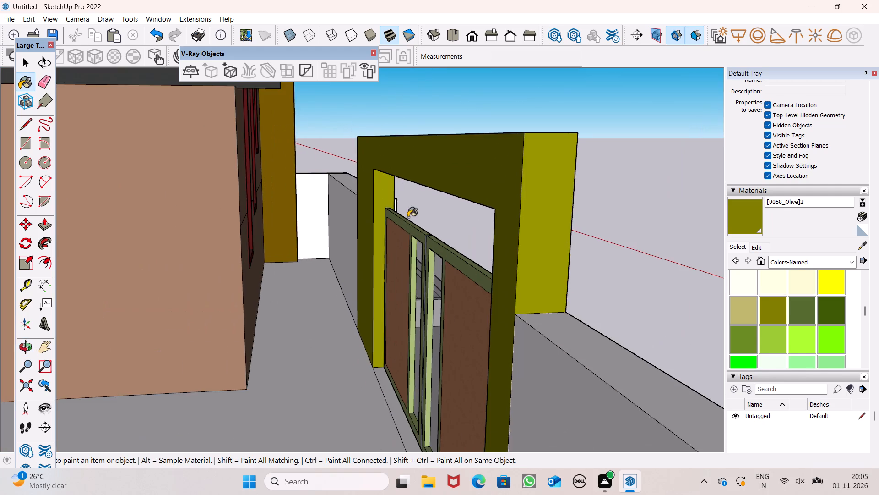
Paint the opening's opposite jamb and the gate surround's planter-side end face with the olive material.
{"action": "middle_click_drag", "start_coordinate": [406, 222], "coordinate": [56, 234]}
{"action": "scroll", "coordinate": [392, 182], "scroll_direction": "down", "scroll_amount": 1}
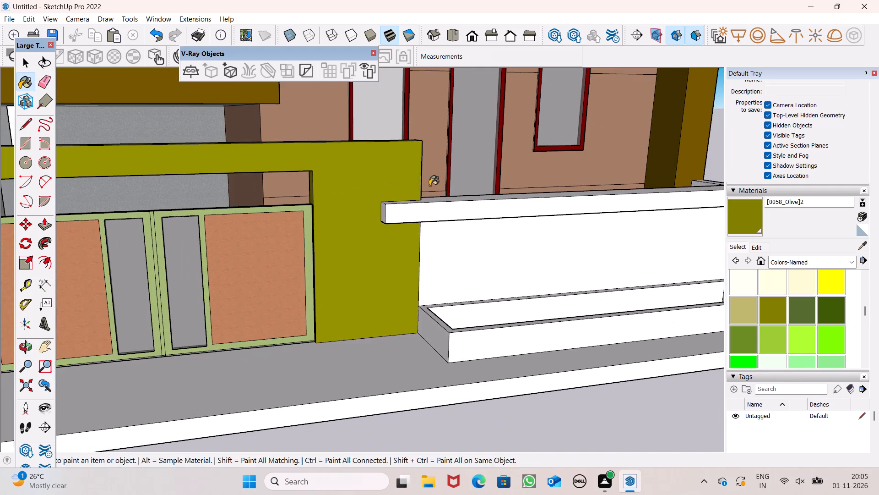
{"action": "middle_click_drag", "start_coordinate": [431, 187], "coordinate": [71, 201]}
{"action": "scroll", "coordinate": [171, 143], "scroll_direction": "up", "scroll_amount": 3}
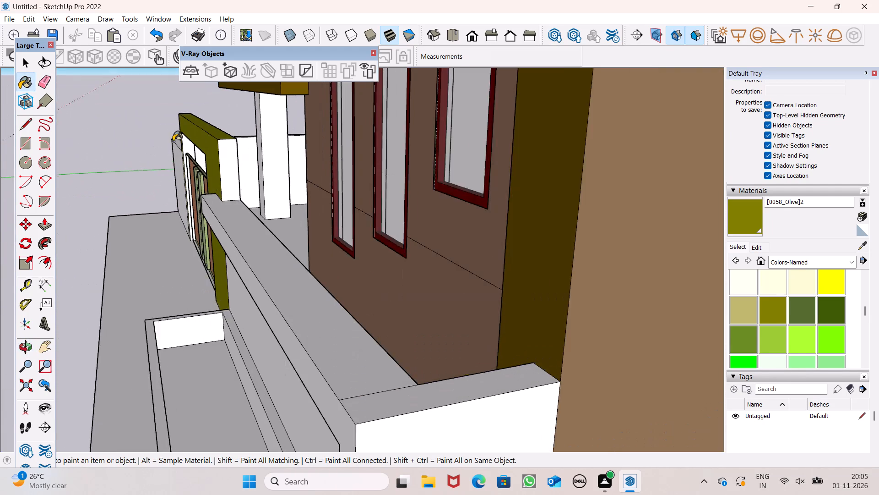
{"action": "scroll", "coordinate": [173, 141], "scroll_direction": "up", "scroll_amount": 5}
{"action": "left_click", "coordinate": [203, 154]}
{"action": "middle_click_drag", "start_coordinate": [248, 210], "coordinate": [234, 210]}
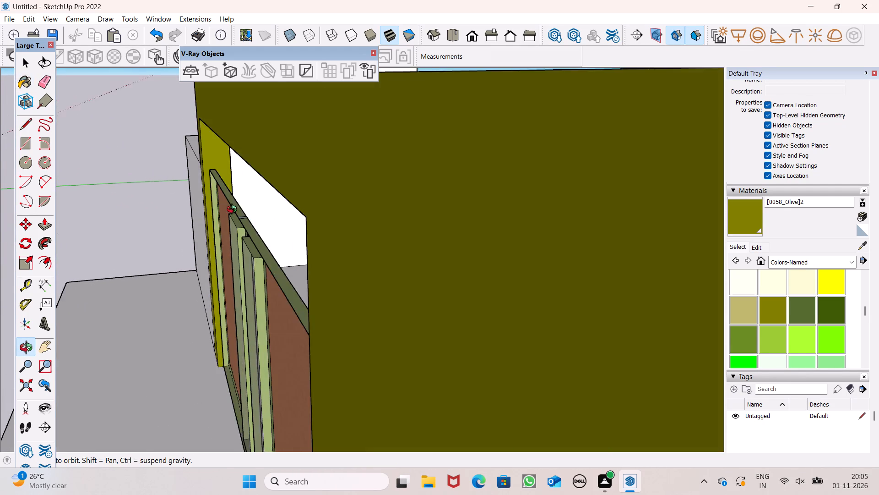
{"action": "middle_click_drag", "start_coordinate": [234, 210], "coordinate": [228, 207]}
{"action": "scroll", "coordinate": [233, 210], "scroll_direction": "up", "scroll_amount": 1}
{"action": "scroll", "coordinate": [202, 166], "scroll_direction": "down", "scroll_amount": 3}
{"action": "left_click", "coordinate": [297, 208]}
Paint the underside of the gate surround's top beam with the olive material.
{"action": "middle_click_drag", "start_coordinate": [306, 220], "coordinate": [244, 235]}
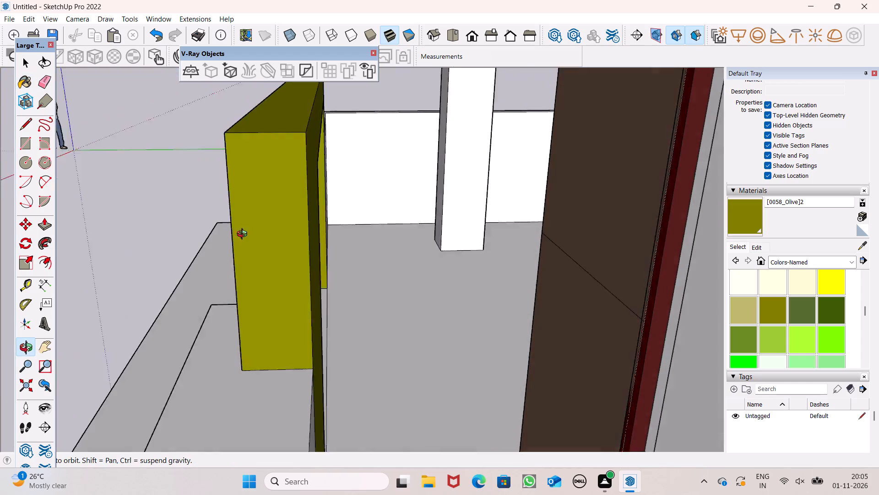
{"action": "middle_click_drag", "start_coordinate": [244, 235], "coordinate": [271, 221]}
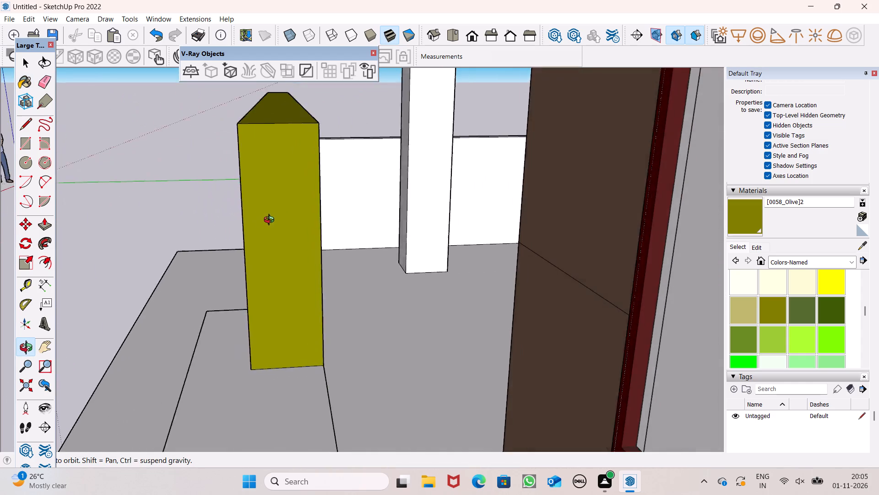
{"action": "middle_click_drag", "start_coordinate": [271, 221], "coordinate": [436, 209]}
{"action": "scroll", "coordinate": [370, 165], "scroll_direction": "down", "scroll_amount": 5}
{"action": "scroll", "coordinate": [365, 216], "scroll_direction": "down", "scroll_amount": 7}
{"action": "middle_click_drag", "start_coordinate": [340, 254], "coordinate": [472, 221]}
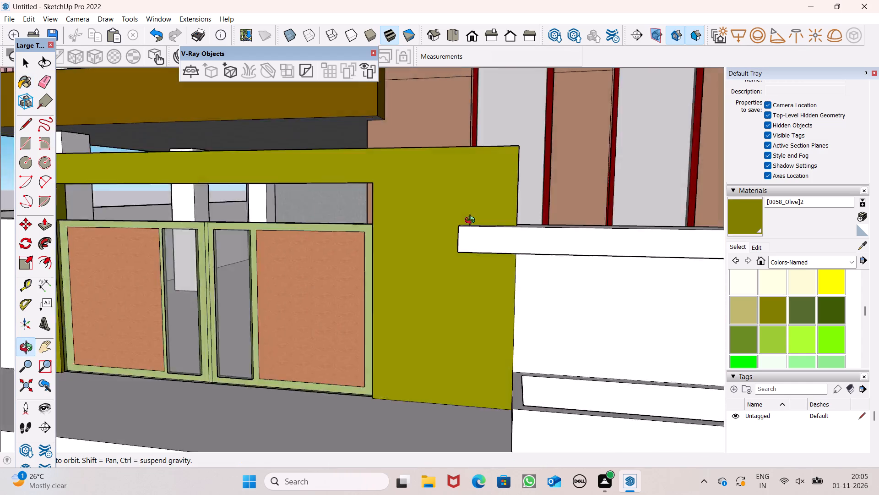
{"action": "middle_click_drag", "start_coordinate": [472, 221], "coordinate": [492, 138]}
{"action": "scroll", "coordinate": [396, 137], "scroll_direction": "up", "scroll_amount": 6}
{"action": "left_click", "coordinate": [369, 112]}
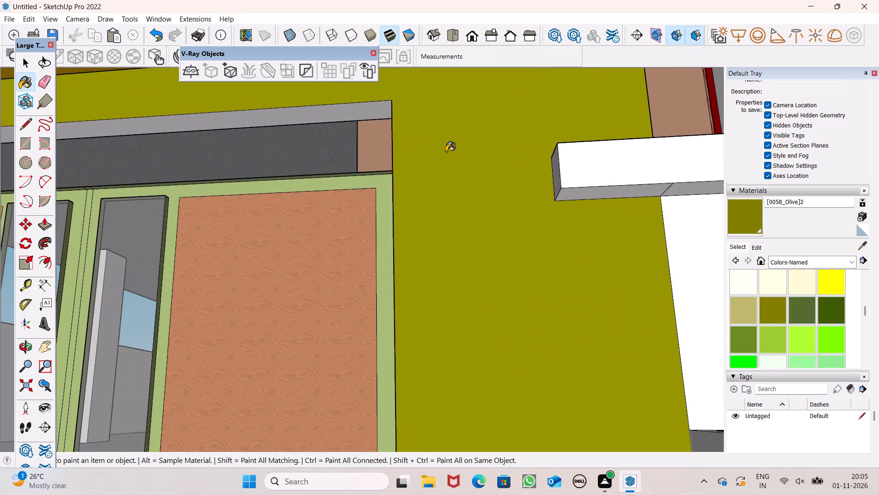
Examine the painted gate surround from below, the front and above, against the rest of the facade.
{"action": "middle_click_drag", "start_coordinate": [468, 166], "coordinate": [347, 211]}
{"action": "scroll", "coordinate": [347, 210], "scroll_direction": "up", "scroll_amount": 1}
{"action": "scroll", "coordinate": [434, 206], "scroll_direction": "down", "scroll_amount": 13}
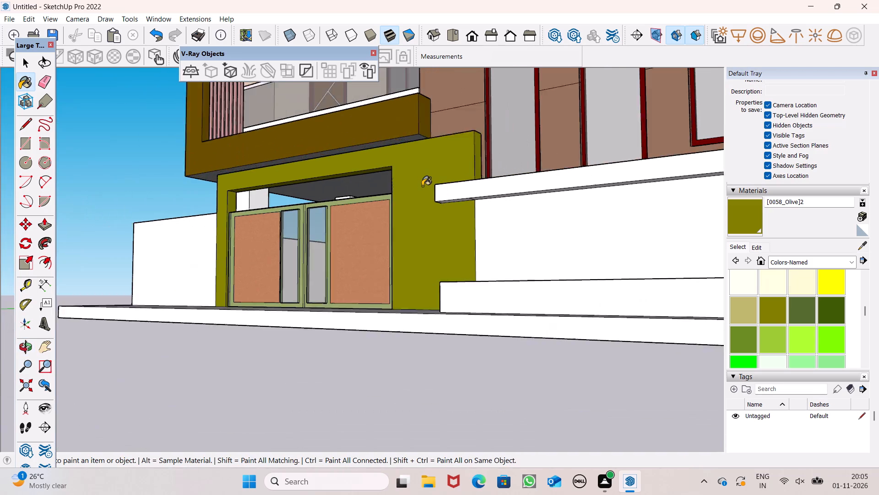
{"action": "scroll", "coordinate": [422, 186], "scroll_direction": "down", "scroll_amount": 1}
{"action": "middle_click_drag", "start_coordinate": [416, 270], "coordinate": [425, 293]}
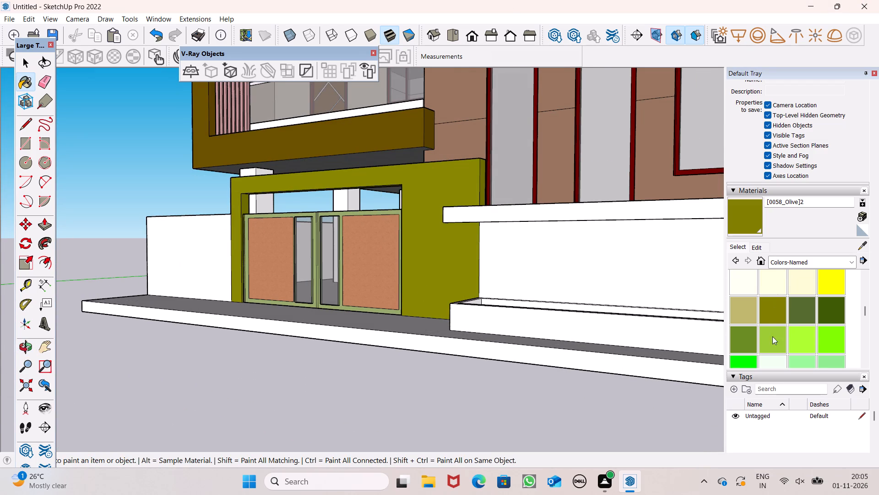
{"action": "scroll", "coordinate": [347, 322], "scroll_direction": "down", "scroll_amount": 4}
{"action": "middle_click_drag", "start_coordinate": [329, 382], "coordinate": [478, 447]}
{"action": "scroll", "coordinate": [478, 447], "scroll_direction": "up", "scroll_amount": 1}
{"action": "middle_click_drag", "start_coordinate": [478, 447], "coordinate": [493, 439]}
Edit the gate surround's olive material to a brown of R 114, G 85, B 0.
{"action": "left_click", "coordinate": [761, 247]}
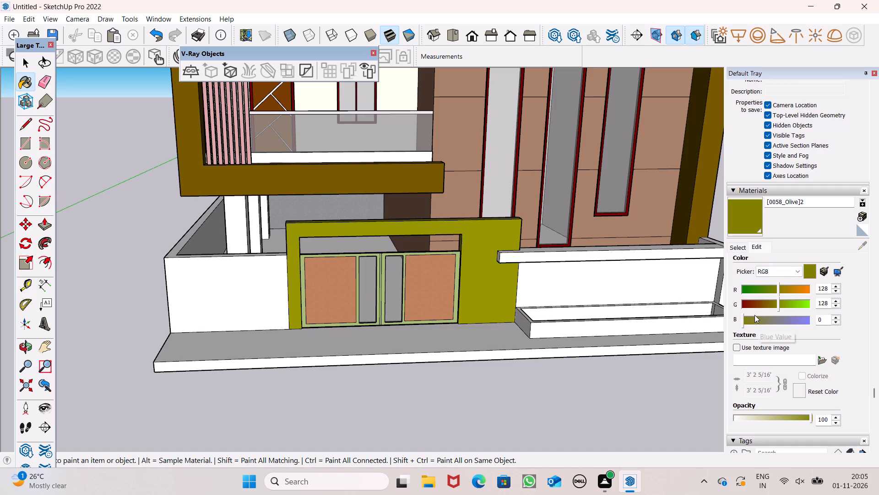
{"action": "left_click", "coordinate": [755, 315]}
{"action": "left_click_drag", "start_coordinate": [754, 317], "coordinate": [770, 321]}
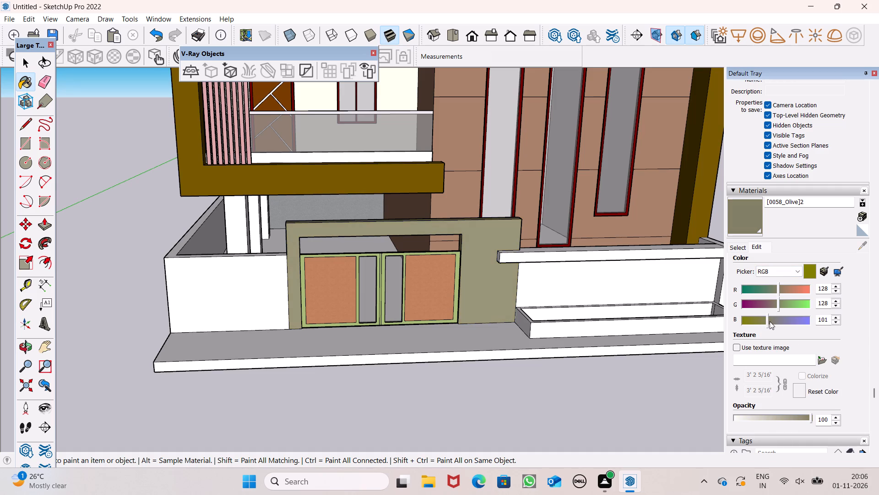
{"action": "left_click_drag", "start_coordinate": [770, 321], "coordinate": [776, 322]}
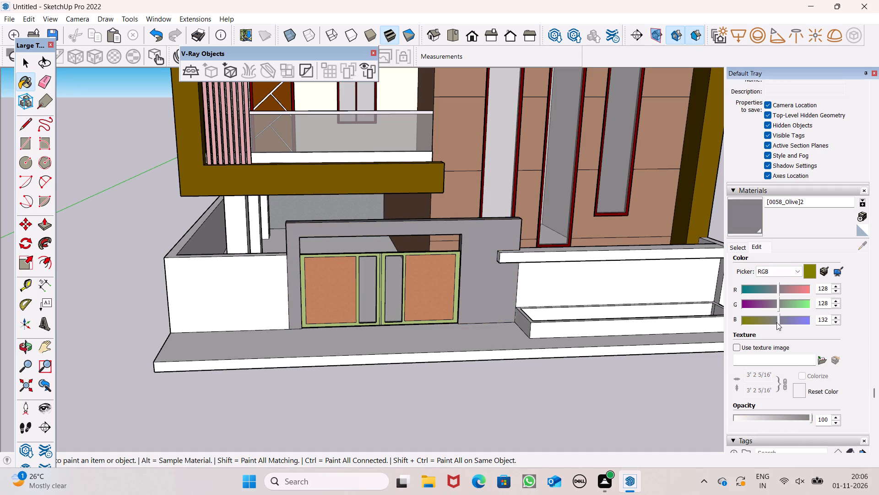
{"action": "left_click_drag", "start_coordinate": [776, 322], "coordinate": [764, 322]}
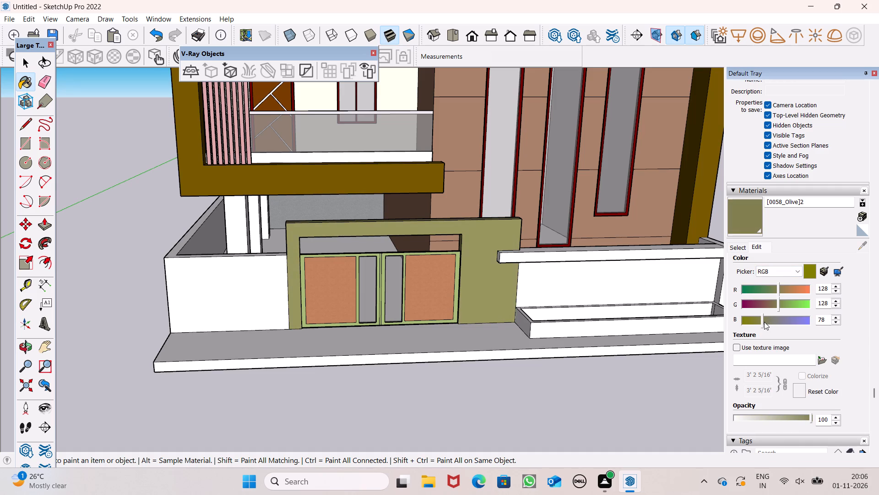
{"action": "left_click_drag", "start_coordinate": [764, 322], "coordinate": [765, 321]}
{"action": "left_click", "coordinate": [769, 304]}
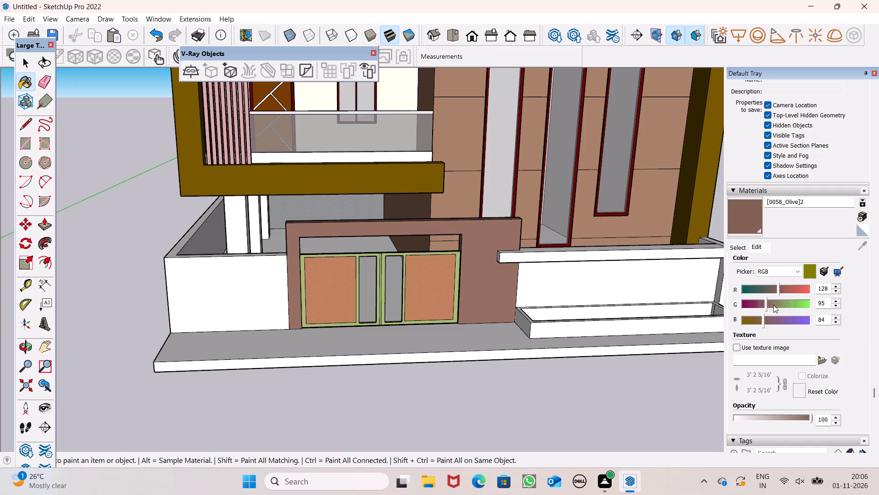
{"action": "left_click", "coordinate": [771, 303]}
{"action": "left_click", "coordinate": [753, 319]}
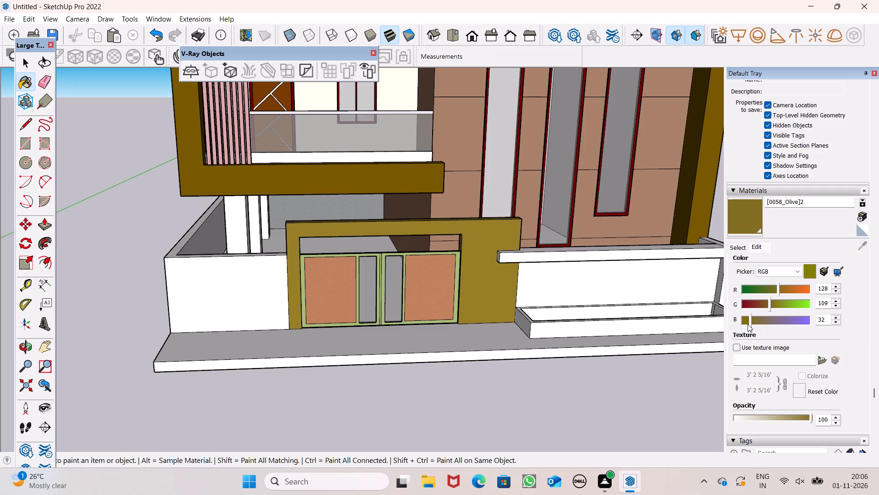
{"action": "left_click", "coordinate": [744, 321]}
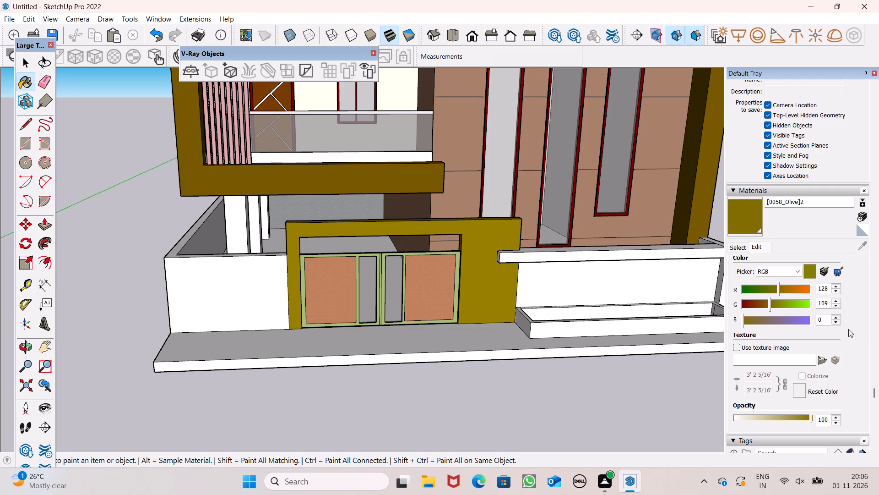
{"action": "left_click", "coordinate": [775, 290]}
{"action": "left_click", "coordinate": [765, 303]}
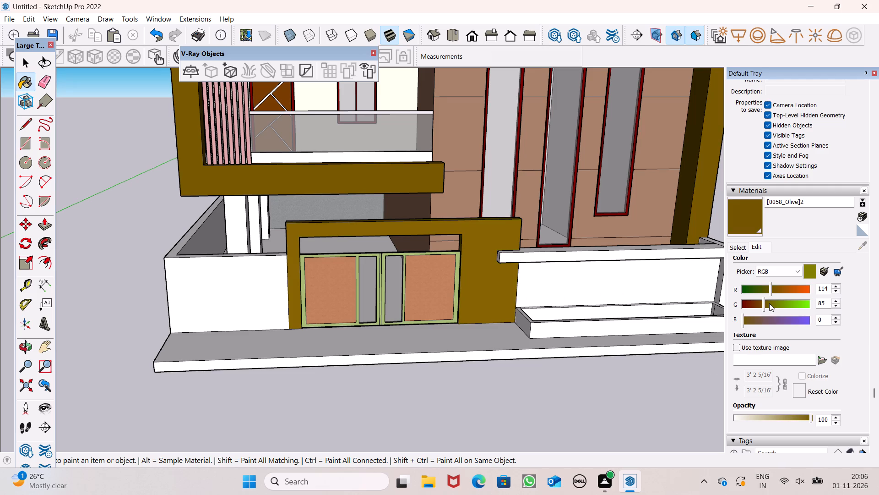
Edit the gate surround's olive material to a muted brown of R 114, G 83, B 22.
{"action": "left_click", "coordinate": [770, 304]}
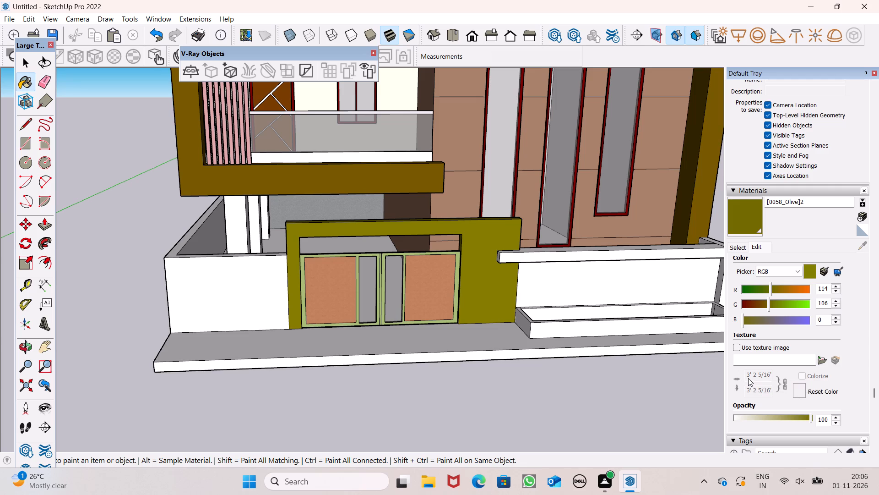
{"action": "left_click", "coordinate": [750, 319]}
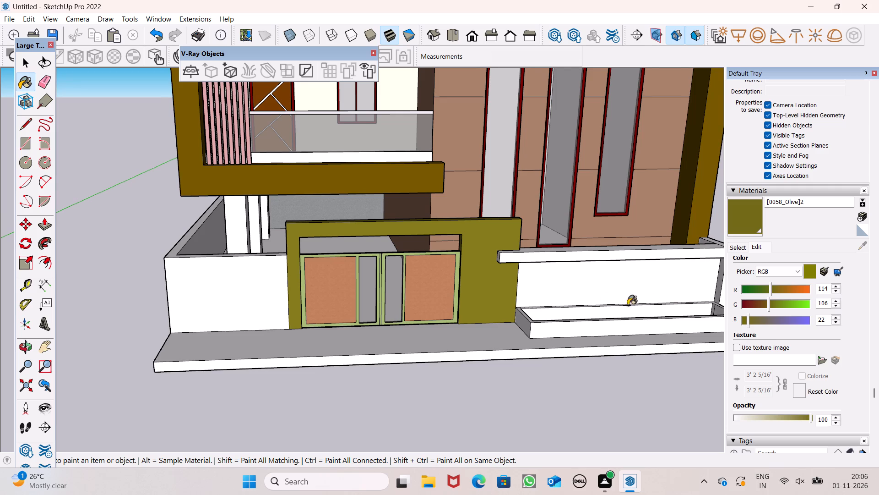
{"action": "scroll", "coordinate": [607, 304], "scroll_direction": "down", "scroll_amount": 1}
{"action": "middle_click_drag", "start_coordinate": [514, 327], "coordinate": [524, 290]}
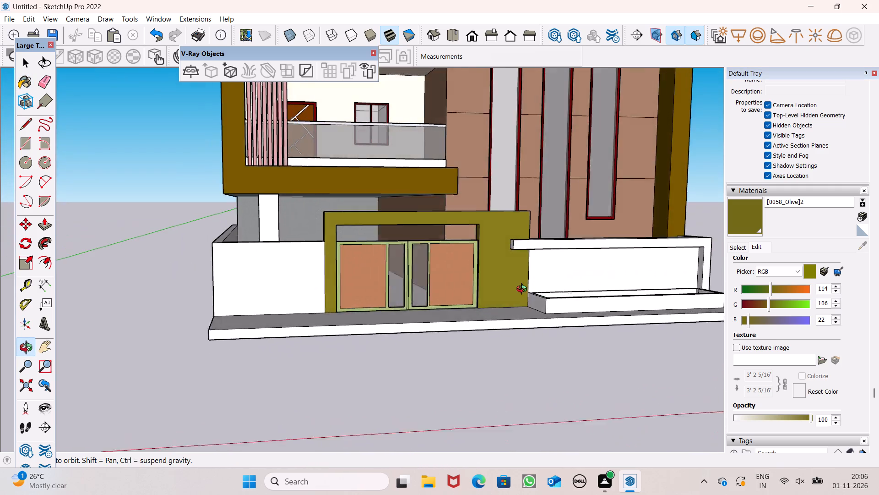
{"action": "middle_click_drag", "start_coordinate": [524, 290], "coordinate": [514, 296]}
{"action": "scroll", "coordinate": [553, 266], "scroll_direction": "down", "scroll_amount": 3}
{"action": "middle_click_drag", "start_coordinate": [529, 302], "coordinate": [522, 326]}
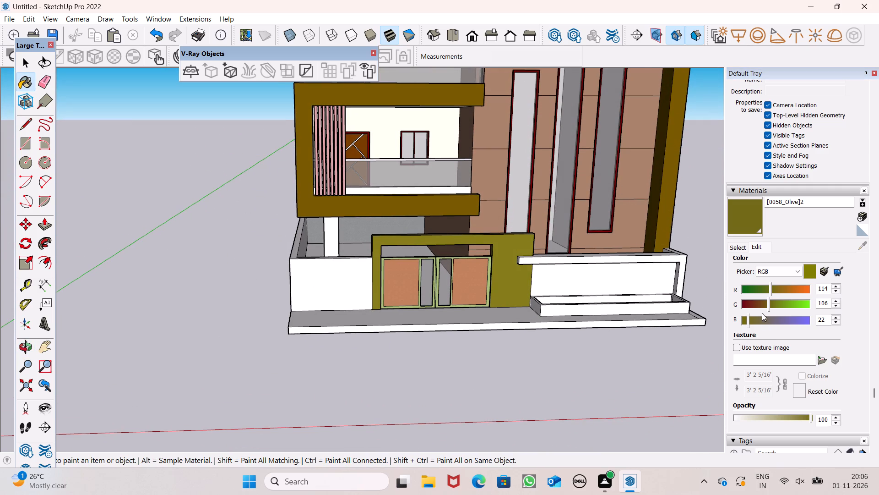
{"action": "left_click", "coordinate": [761, 304]}
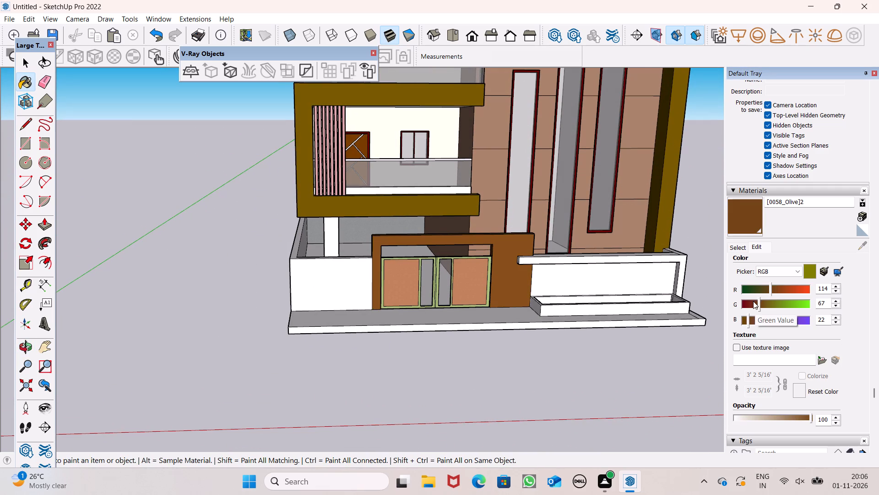
{"action": "left_click", "coordinate": [754, 303]}
{"action": "left_click", "coordinate": [760, 302]}
{"action": "left_click", "coordinate": [764, 301]}
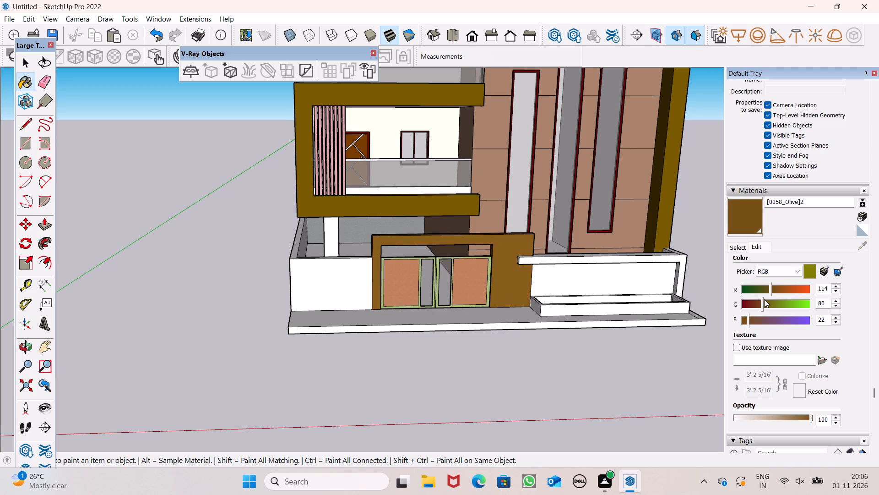
{"action": "left_click", "coordinate": [765, 302]}
Examine the recoloured gate surround from several angles against the rest of the facade.
{"action": "middle_click_drag", "start_coordinate": [473, 390], "coordinate": [501, 368]}
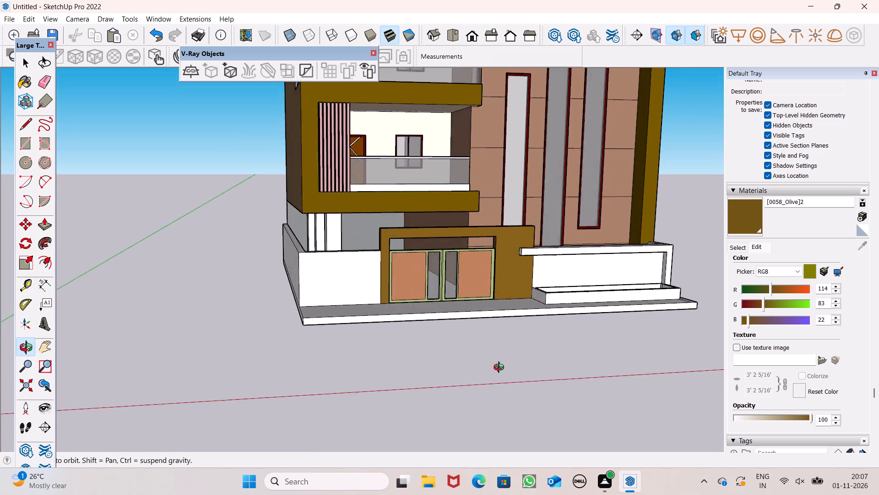
{"action": "middle_click_drag", "start_coordinate": [501, 368], "coordinate": [484, 359]}
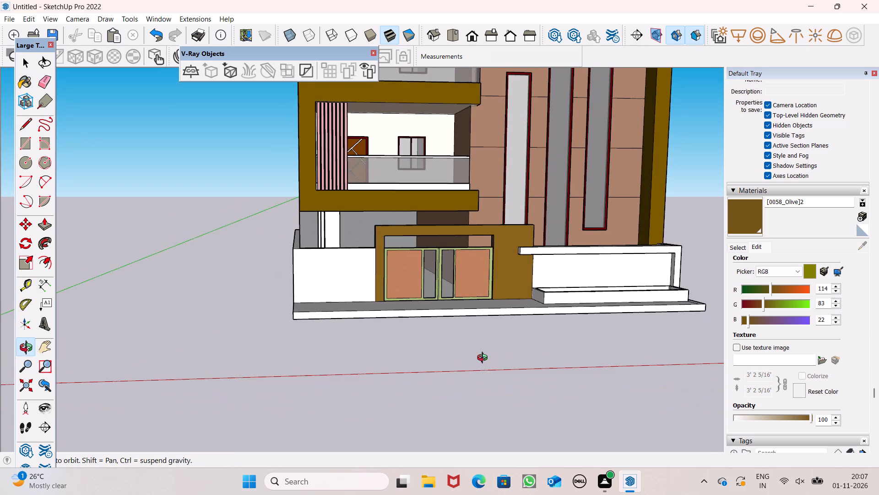
{"action": "middle_click_drag", "start_coordinate": [484, 359], "coordinate": [454, 343]}
{"action": "scroll", "coordinate": [367, 330], "scroll_direction": "down", "scroll_amount": 3}
{"action": "middle_click_drag", "start_coordinate": [347, 352], "coordinate": [386, 380]}
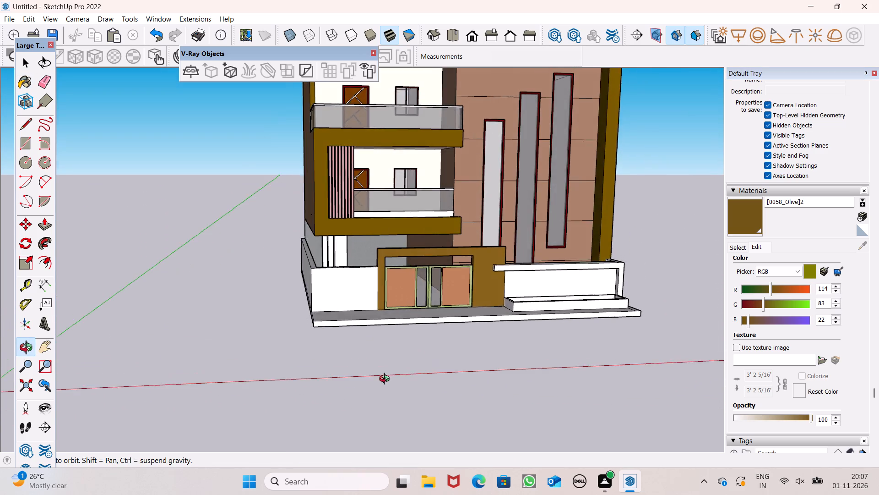
{"action": "middle_click_drag", "start_coordinate": [386, 380], "coordinate": [396, 378]}
{"action": "scroll", "coordinate": [245, 381], "scroll_direction": "down", "scroll_amount": 3}
{"action": "middle_click_drag", "start_coordinate": [322, 384], "coordinate": [311, 430]}
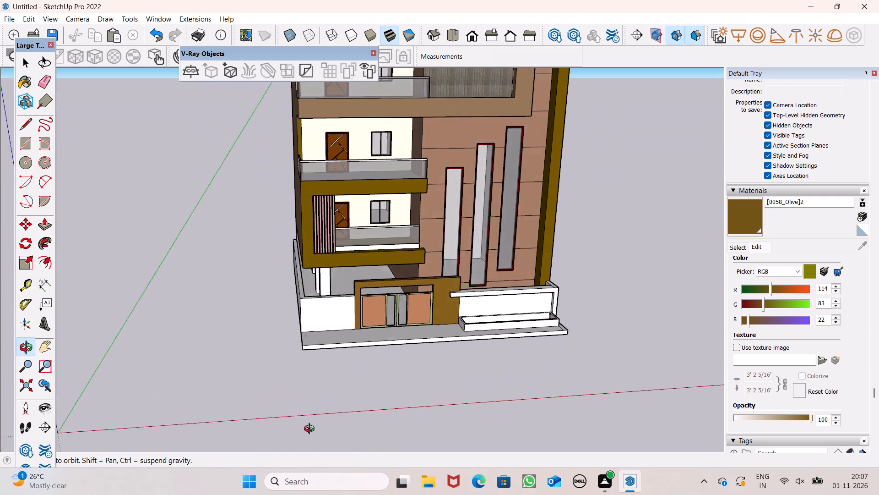
{"action": "middle_click_drag", "start_coordinate": [311, 430], "coordinate": [331, 432]}
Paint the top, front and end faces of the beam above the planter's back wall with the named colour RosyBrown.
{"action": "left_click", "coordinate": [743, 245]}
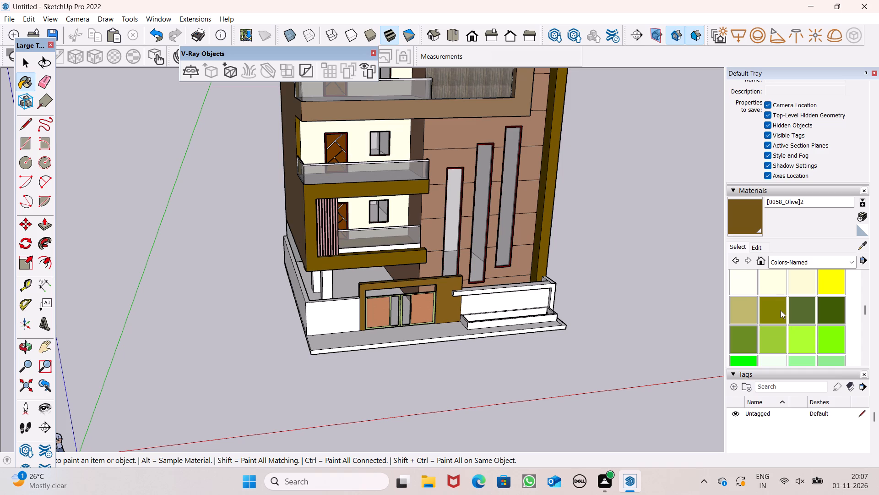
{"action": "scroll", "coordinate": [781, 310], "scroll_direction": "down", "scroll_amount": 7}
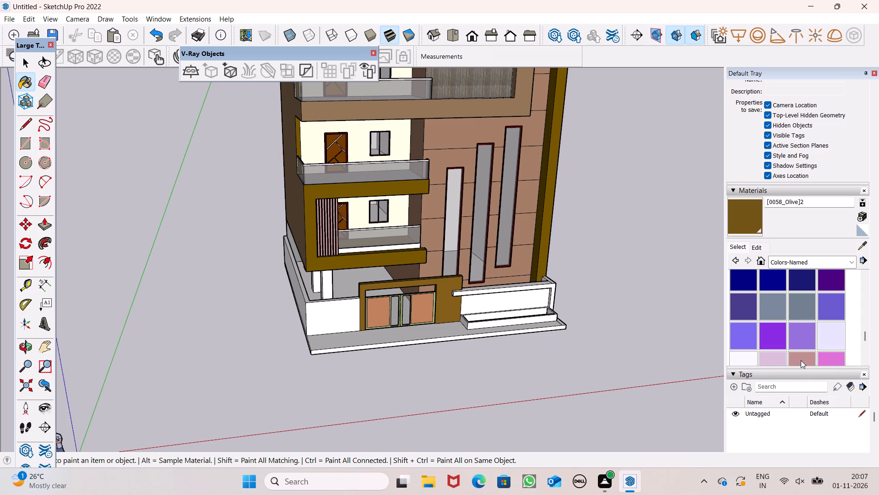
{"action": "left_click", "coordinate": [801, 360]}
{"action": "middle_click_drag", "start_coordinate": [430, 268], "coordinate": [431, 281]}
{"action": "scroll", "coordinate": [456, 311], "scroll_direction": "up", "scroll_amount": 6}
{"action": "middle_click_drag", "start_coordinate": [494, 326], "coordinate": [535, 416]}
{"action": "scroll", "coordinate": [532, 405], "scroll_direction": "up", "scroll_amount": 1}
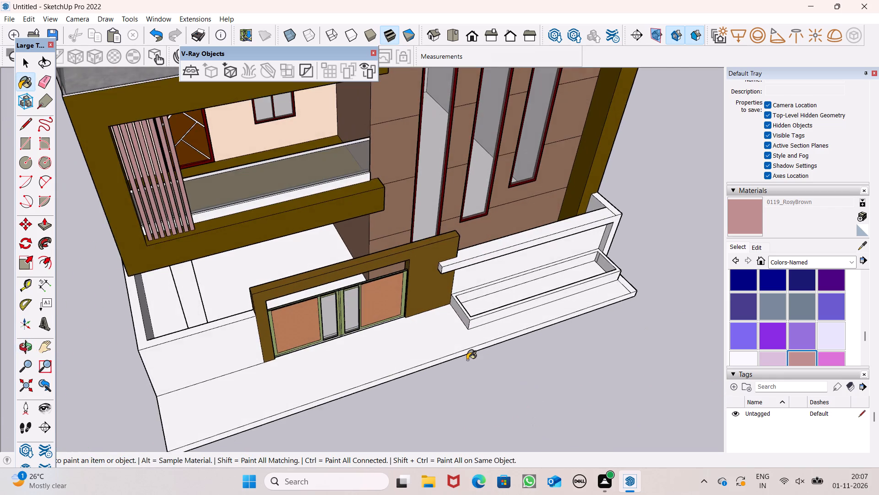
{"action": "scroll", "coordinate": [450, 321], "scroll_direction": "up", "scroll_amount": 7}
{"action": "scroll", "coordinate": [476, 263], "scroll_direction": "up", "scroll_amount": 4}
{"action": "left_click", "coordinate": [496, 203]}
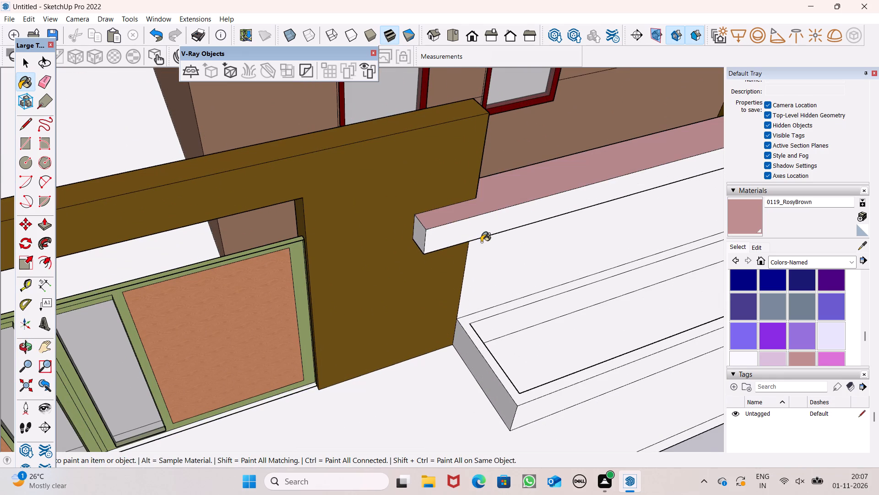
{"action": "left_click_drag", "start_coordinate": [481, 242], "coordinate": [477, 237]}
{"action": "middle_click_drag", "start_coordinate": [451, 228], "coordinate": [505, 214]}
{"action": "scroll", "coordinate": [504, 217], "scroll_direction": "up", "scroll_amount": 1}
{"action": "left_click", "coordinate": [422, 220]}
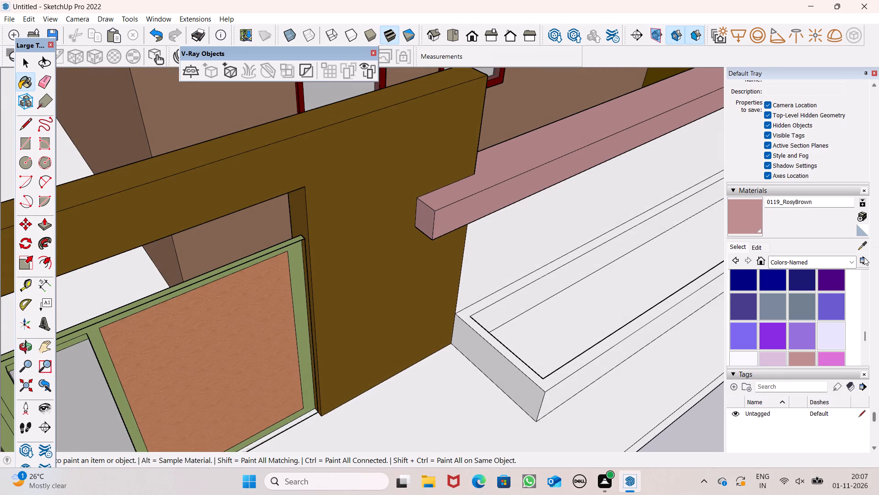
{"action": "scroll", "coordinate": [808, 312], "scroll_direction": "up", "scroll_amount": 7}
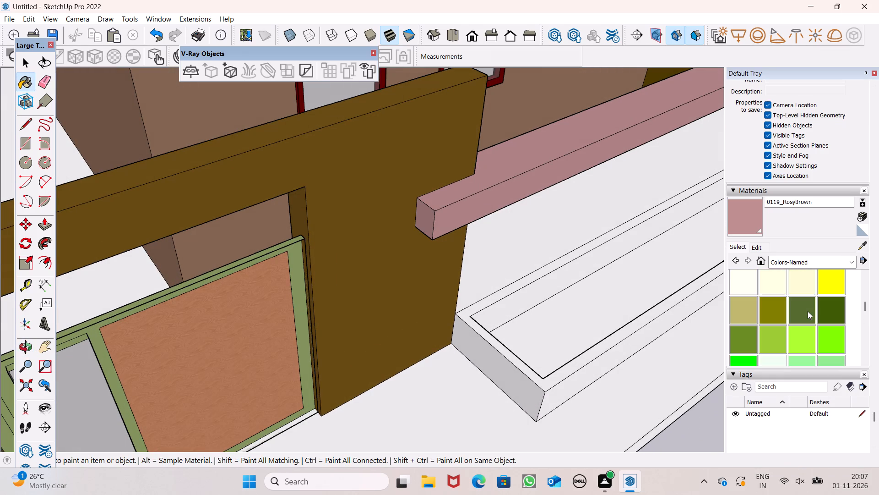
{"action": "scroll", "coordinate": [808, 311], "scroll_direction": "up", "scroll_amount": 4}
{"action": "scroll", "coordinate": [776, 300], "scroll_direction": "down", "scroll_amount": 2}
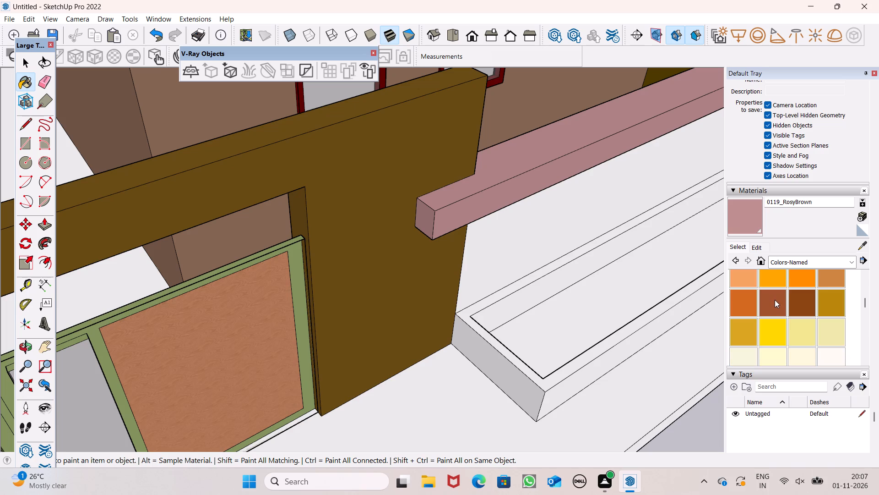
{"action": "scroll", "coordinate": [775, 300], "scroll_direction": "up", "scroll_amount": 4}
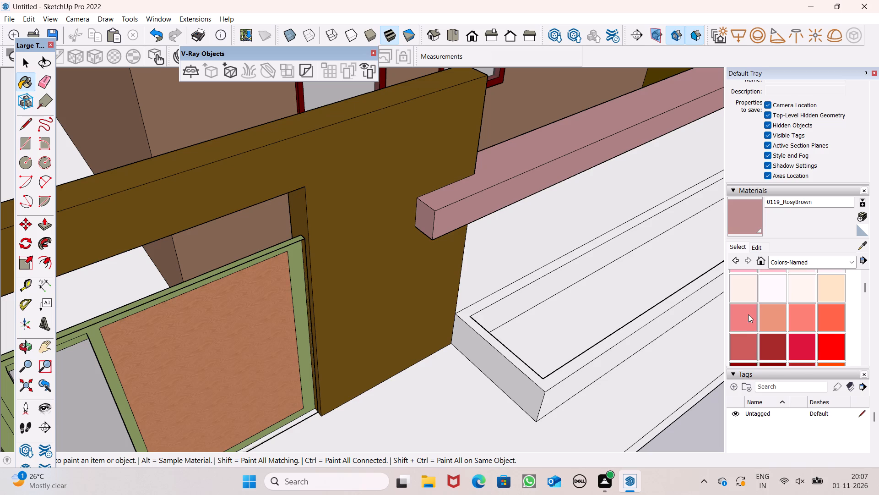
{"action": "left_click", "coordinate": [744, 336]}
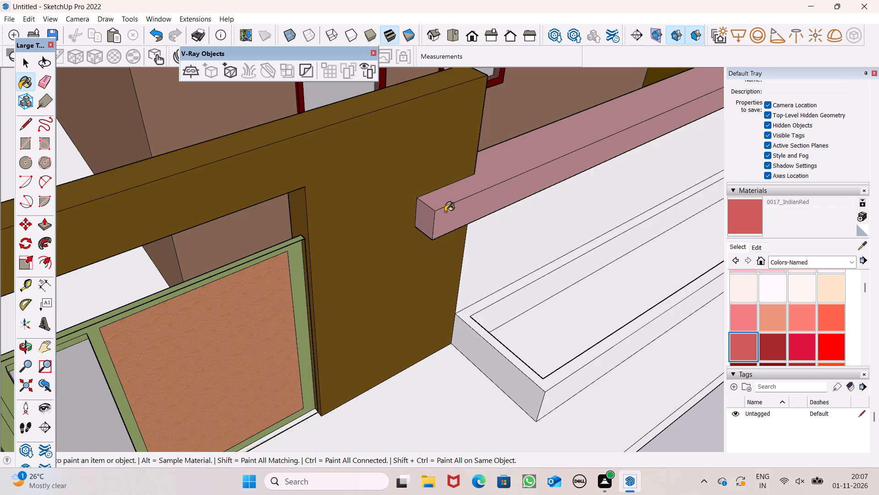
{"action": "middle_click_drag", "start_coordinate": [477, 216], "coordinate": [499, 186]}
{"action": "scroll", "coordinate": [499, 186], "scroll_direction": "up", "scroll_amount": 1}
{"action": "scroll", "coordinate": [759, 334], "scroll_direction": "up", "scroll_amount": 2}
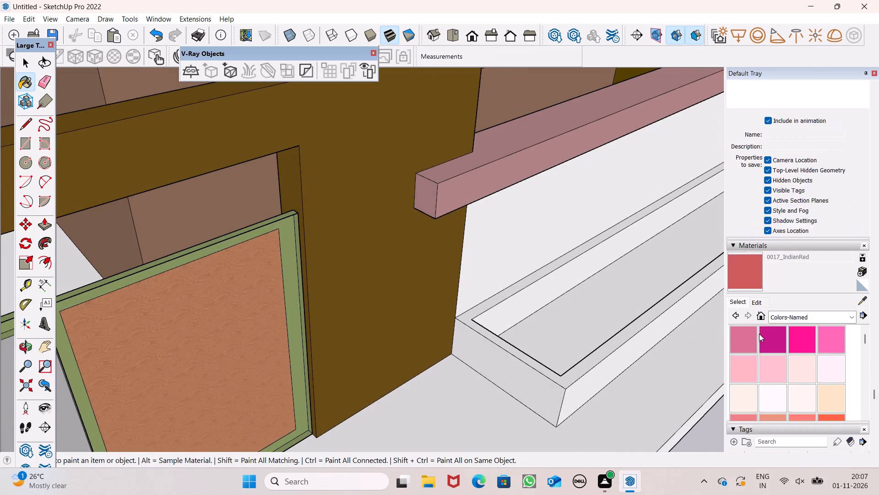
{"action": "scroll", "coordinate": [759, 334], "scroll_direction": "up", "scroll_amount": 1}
Paint the top, front and end faces of the beam above the planter's back wall with the named colour Peru.
{"action": "scroll", "coordinate": [762, 294], "scroll_direction": "down", "scroll_amount": 4}
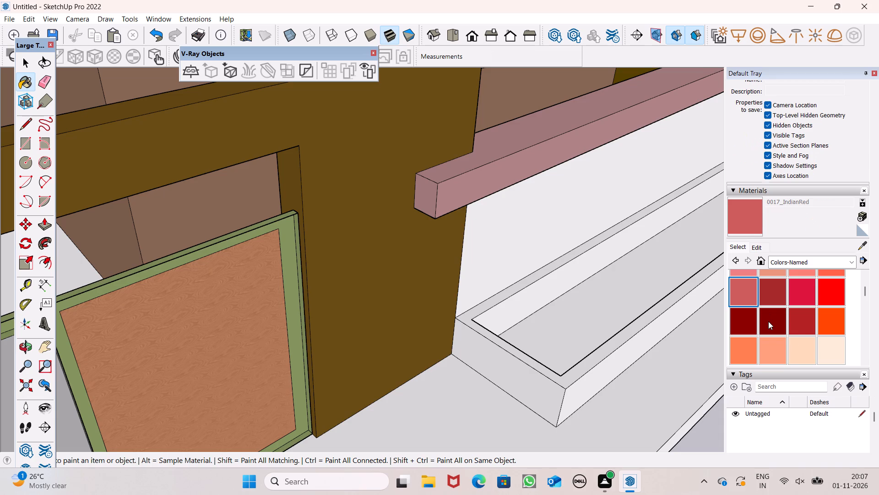
{"action": "scroll", "coordinate": [768, 321], "scroll_direction": "down", "scroll_amount": 2}
{"action": "left_click", "coordinate": [839, 324]}
{"action": "scroll", "coordinate": [542, 205], "scroll_direction": "up", "scroll_amount": 1}
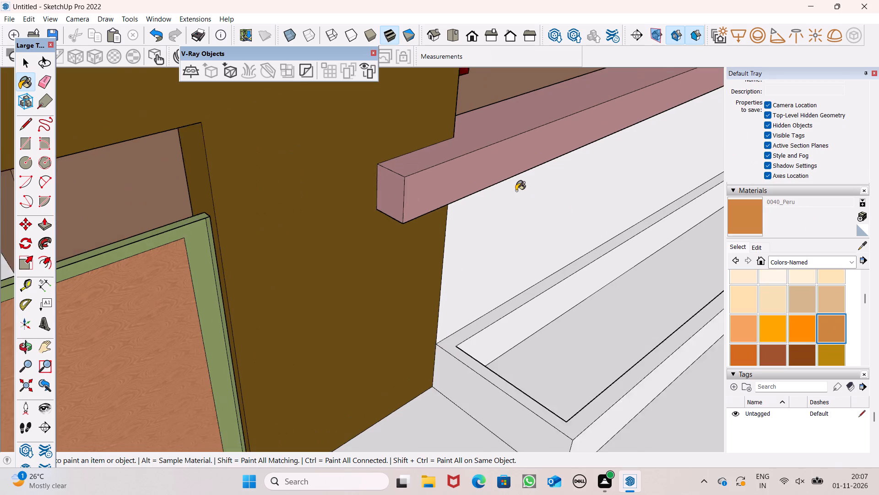
{"action": "scroll", "coordinate": [516, 191], "scroll_direction": "up", "scroll_amount": 2}
{"action": "left_click", "coordinate": [501, 114]}
{"action": "left_click", "coordinate": [502, 140]}
{"action": "left_click", "coordinate": [381, 173]}
Paint the underside of the planter beam, including its part projecting past the gate surround, with the Peru material.
{"action": "scroll", "coordinate": [484, 157], "scroll_direction": "down", "scroll_amount": 2}
{"action": "middle_click_drag", "start_coordinate": [552, 159], "coordinate": [531, 0]}
{"action": "scroll", "coordinate": [566, 165], "scroll_direction": "down", "scroll_amount": 4}
{"action": "middle_click_drag", "start_coordinate": [553, 127], "coordinate": [553, 99]}
{"action": "scroll", "coordinate": [553, 99], "scroll_direction": "up", "scroll_amount": 2}
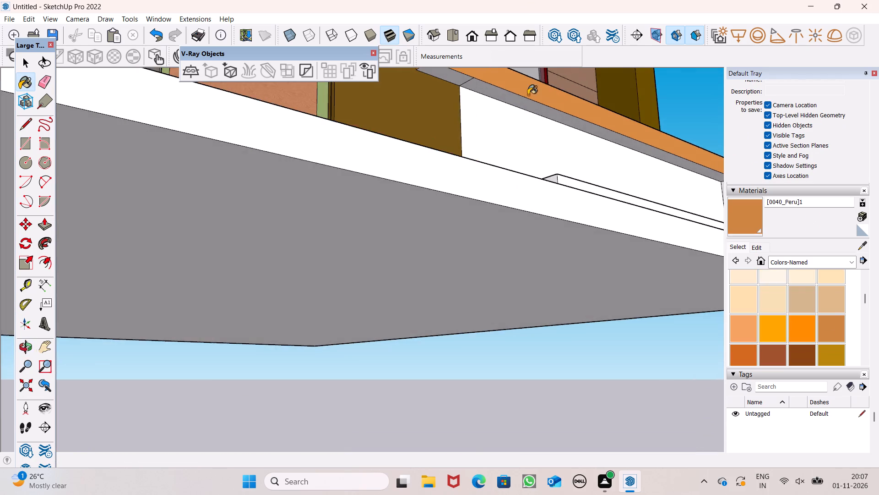
{"action": "scroll", "coordinate": [528, 95], "scroll_direction": "up", "scroll_amount": 4}
{"action": "left_click_drag", "start_coordinate": [489, 88], "coordinate": [482, 87]}
{"action": "left_click", "coordinate": [433, 72]}
{"action": "scroll", "coordinate": [544, 123], "scroll_direction": "down", "scroll_amount": 7}
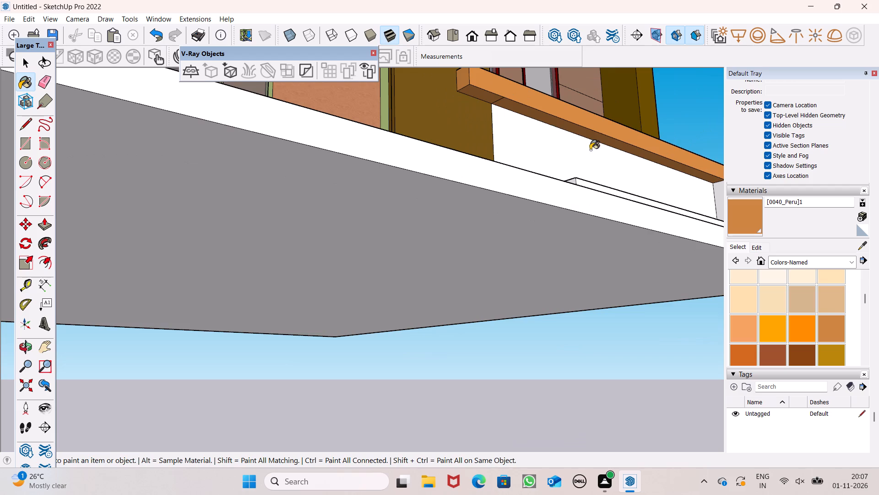
Paint the planter-side face of the upright at the beam's far end with the Peru material.
{"action": "middle_click_drag", "start_coordinate": [594, 146], "coordinate": [613, 202]}
{"action": "scroll", "coordinate": [545, 155], "scroll_direction": "down", "scroll_amount": 2}
{"action": "scroll", "coordinate": [695, 196], "scroll_direction": "up", "scroll_amount": 3}
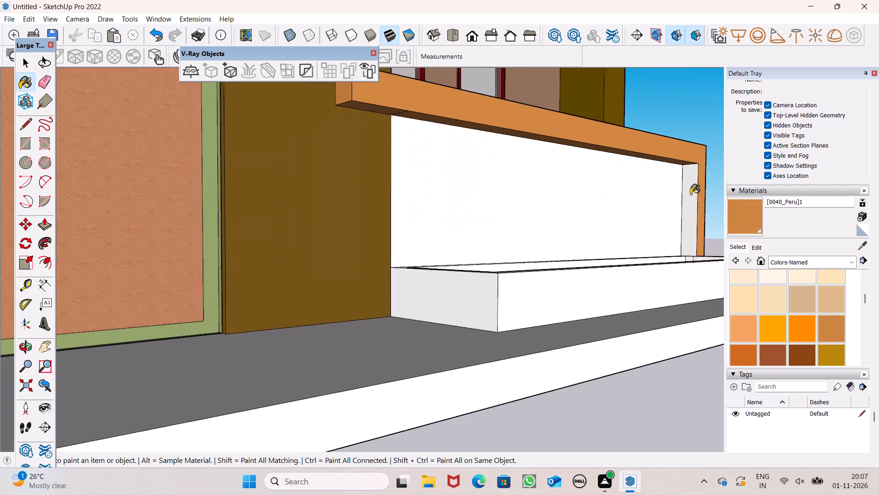
{"action": "scroll", "coordinate": [690, 194], "scroll_direction": "up", "scroll_amount": 3}
{"action": "left_click", "coordinate": [690, 193]}
Paint the top, outer and inner faces of the side return wall beyond the planter with the Peru material.
{"action": "scroll", "coordinate": [634, 154], "scroll_direction": "down", "scroll_amount": 4}
{"action": "middle_click_drag", "start_coordinate": [630, 160], "coordinate": [275, 283]}
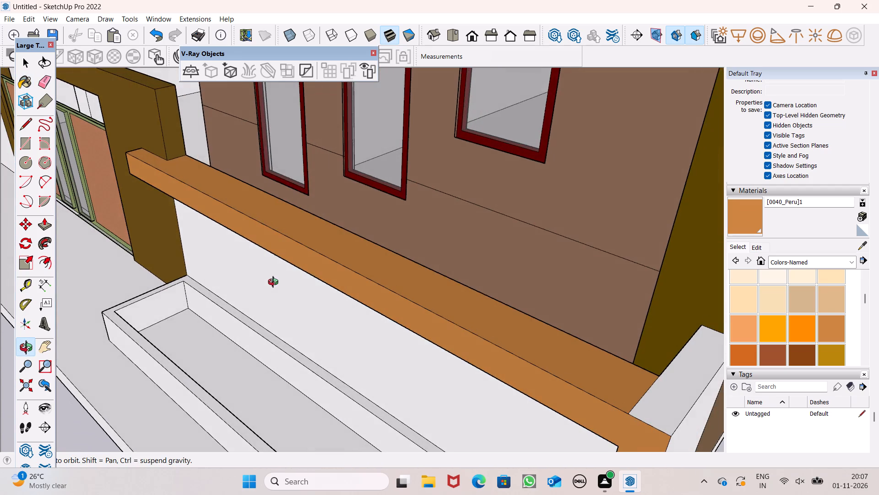
{"action": "middle_click_drag", "start_coordinate": [275, 283], "coordinate": [275, 231]}
{"action": "left_click", "coordinate": [683, 218]}
{"action": "left_click", "coordinate": [681, 248]}
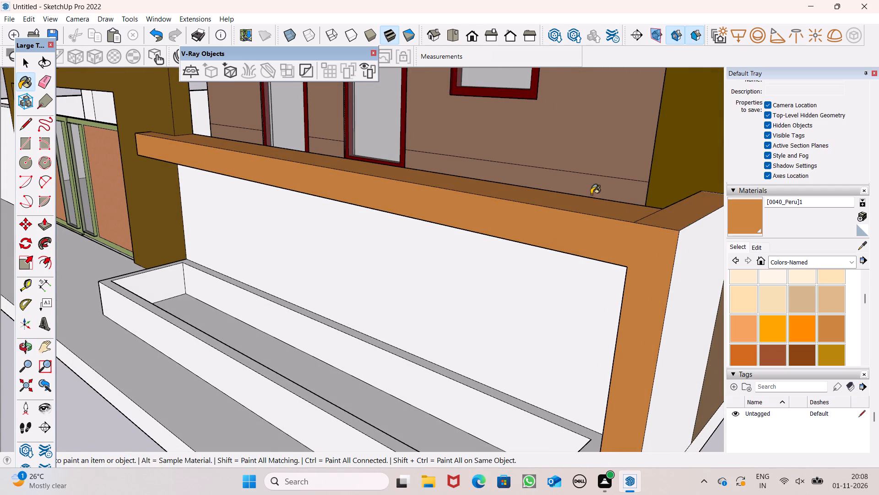
{"action": "scroll", "coordinate": [591, 194], "scroll_direction": "down", "scroll_amount": 6}
{"action": "middle_click_drag", "start_coordinate": [562, 193], "coordinate": [828, 311]}
{"action": "scroll", "coordinate": [813, 303], "scroll_direction": "up", "scroll_amount": 1}
{"action": "left_click", "coordinate": [576, 115]}
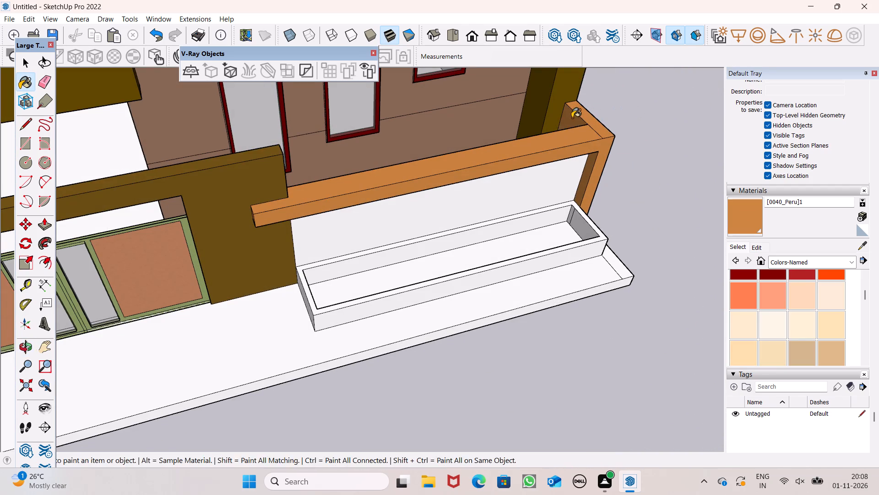
Examine the painted planter beam and side return from behind and from the front, against the gate surround and facade.
{"action": "middle_click_drag", "start_coordinate": [573, 145], "coordinate": [111, 105]}
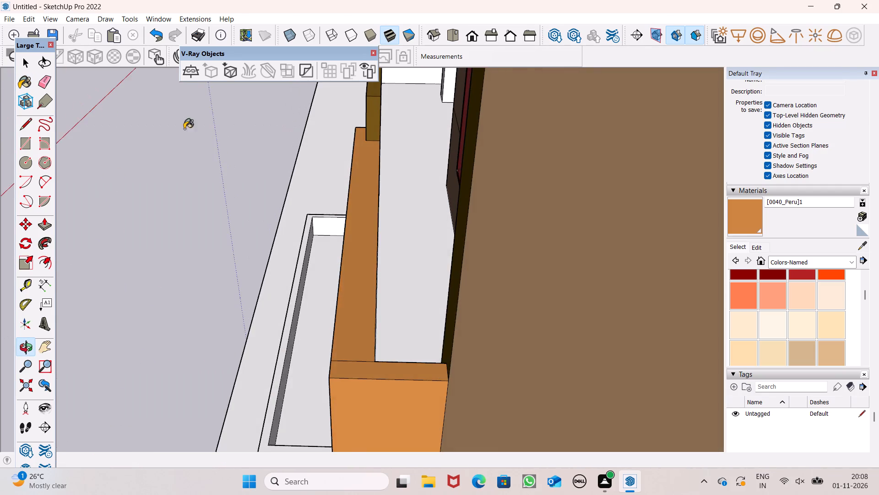
{"action": "scroll", "coordinate": [252, 198], "scroll_direction": "up", "scroll_amount": 7}
{"action": "middle_click_drag", "start_coordinate": [435, 356], "coordinate": [361, 314]}
{"action": "left_click", "coordinate": [366, 317]}
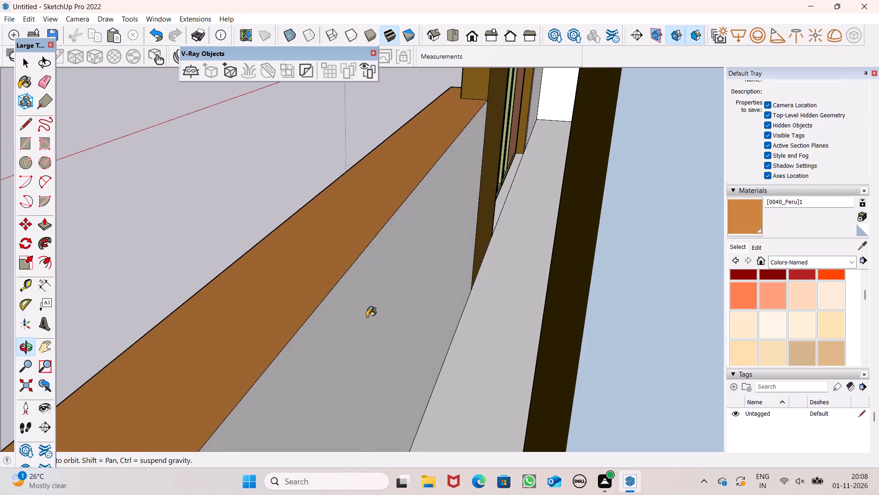
{"action": "middle_click_drag", "start_coordinate": [350, 324], "coordinate": [548, 275]}
{"action": "scroll", "coordinate": [438, 317], "scroll_direction": "up", "scroll_amount": 1}
{"action": "scroll", "coordinate": [418, 224], "scroll_direction": "down", "scroll_amount": 11}
{"action": "middle_click_drag", "start_coordinate": [263, 210], "coordinate": [447, 222]}
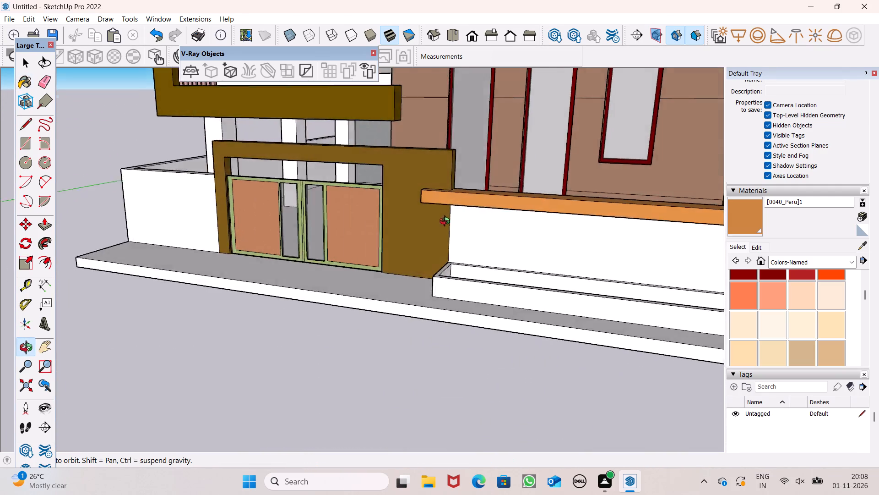
{"action": "middle_click_drag", "start_coordinate": [447, 222], "coordinate": [491, 218]}
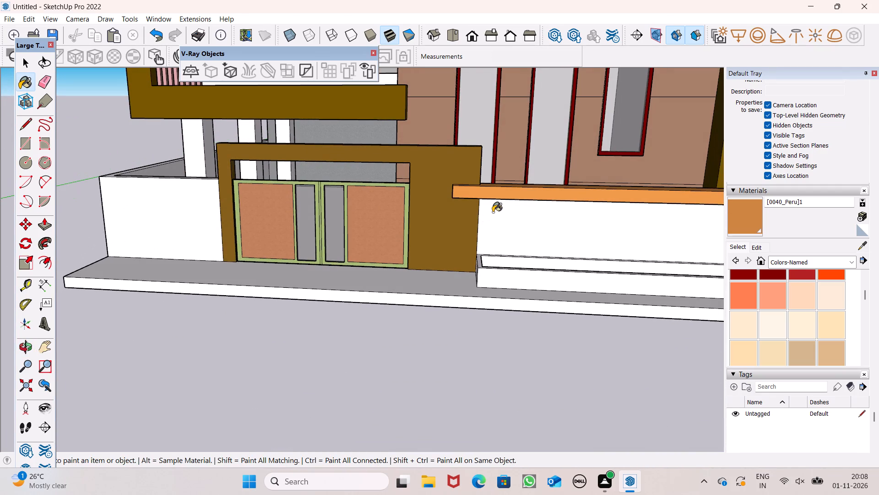
{"action": "middle_click_drag", "start_coordinate": [452, 206], "coordinate": [493, 206]}
{"action": "scroll", "coordinate": [321, 171], "scroll_direction": "down", "scroll_amount": 4}
{"action": "middle_click_drag", "start_coordinate": [407, 238], "coordinate": [440, 290]}
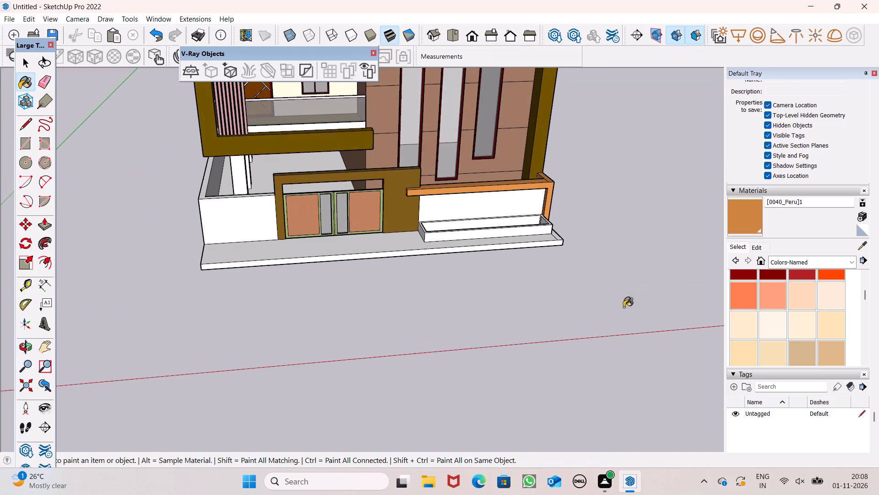
Recolour the Peru material used on the planter beam to a darker brown of RGB 143, 101, 63.
{"action": "left_click", "coordinate": [756, 249]}
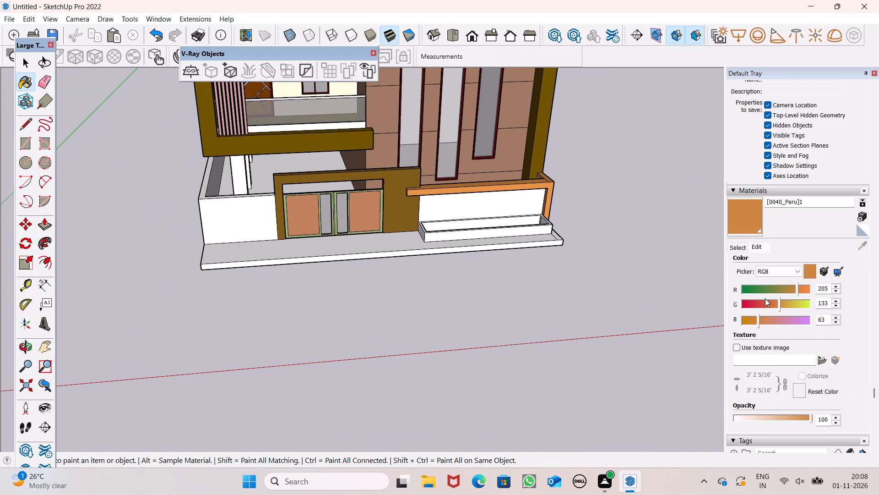
{"action": "left_click", "coordinate": [790, 291]}
{"action": "left_click", "coordinate": [798, 289]}
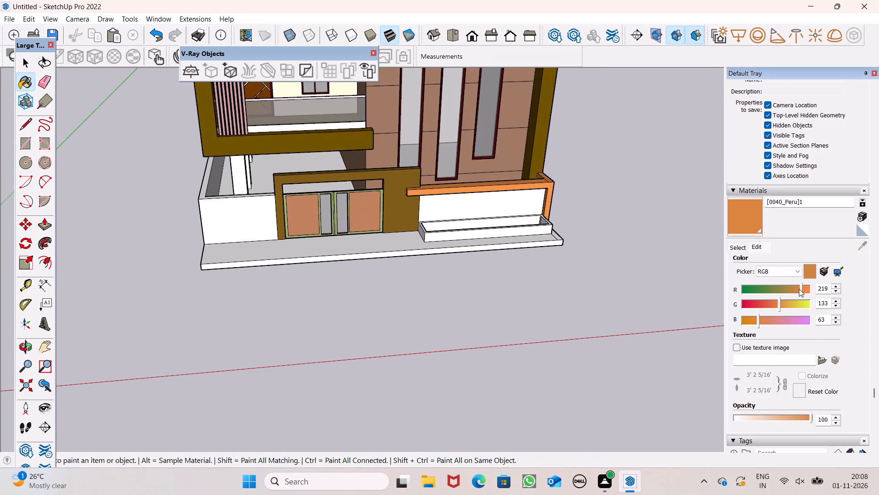
{"action": "left_click", "coordinate": [779, 297]}
{"action": "left_click", "coordinate": [768, 300]}
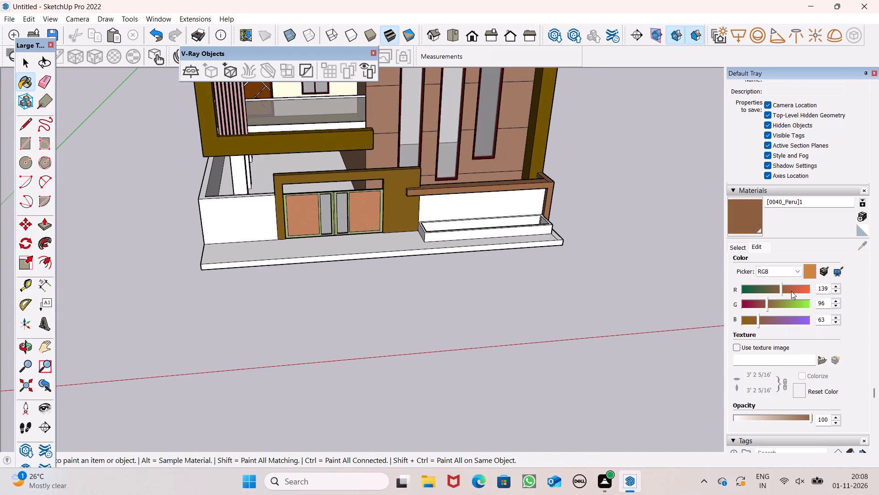
{"action": "left_click", "coordinate": [784, 290]}
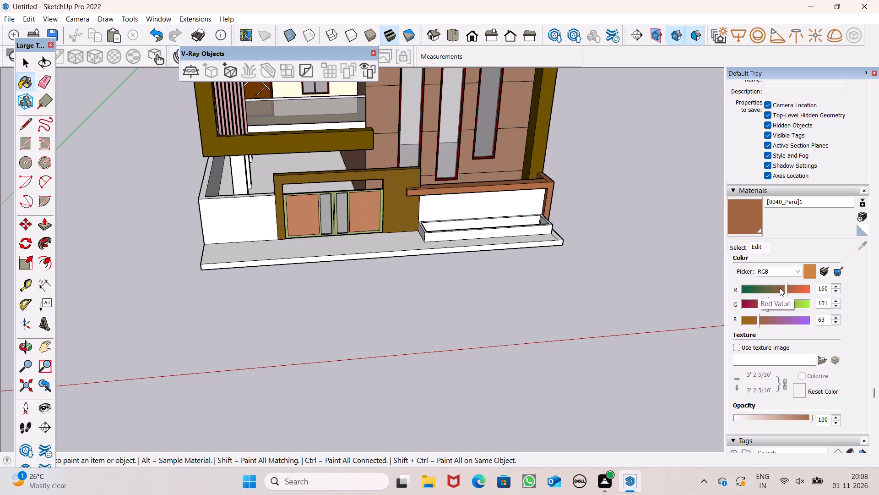
{"action": "left_click", "coordinate": [780, 288]}
Paint the wall panel behind the planter with Stone Sandstone Ashlar Light from the Brick, Cladding and Siding materials.
{"action": "scroll", "coordinate": [598, 259], "scroll_direction": "down", "scroll_amount": 2}
{"action": "middle_click_drag", "start_coordinate": [589, 277], "coordinate": [484, 220]}
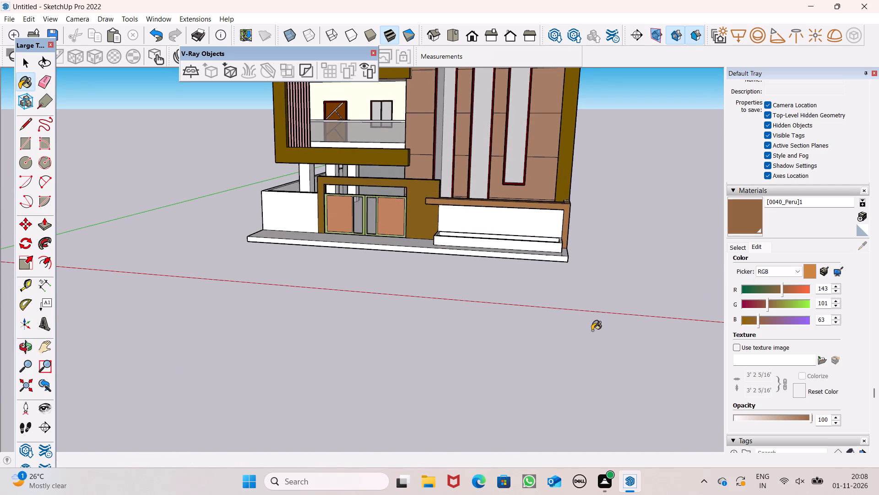
{"action": "middle_click_drag", "start_coordinate": [537, 298], "coordinate": [549, 308]}
{"action": "scroll", "coordinate": [548, 308], "scroll_direction": "up", "scroll_amount": 1}
{"action": "left_click", "coordinate": [739, 246]}
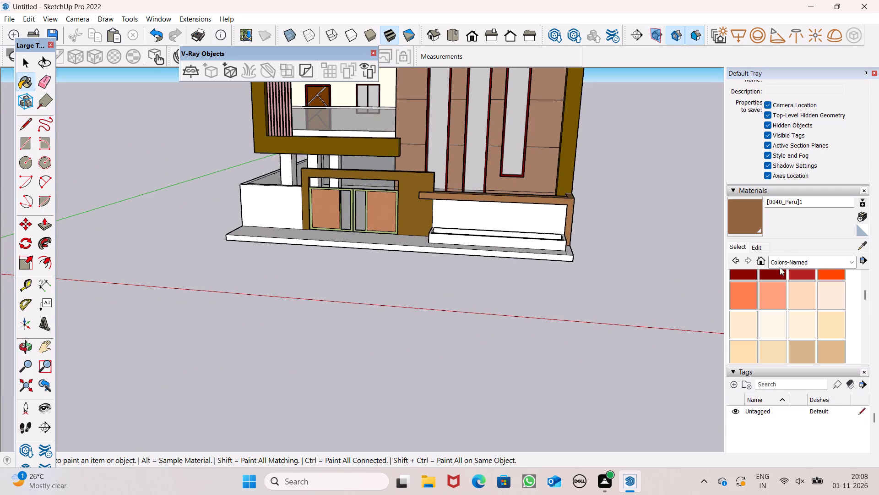
{"action": "left_click", "coordinate": [790, 260]}
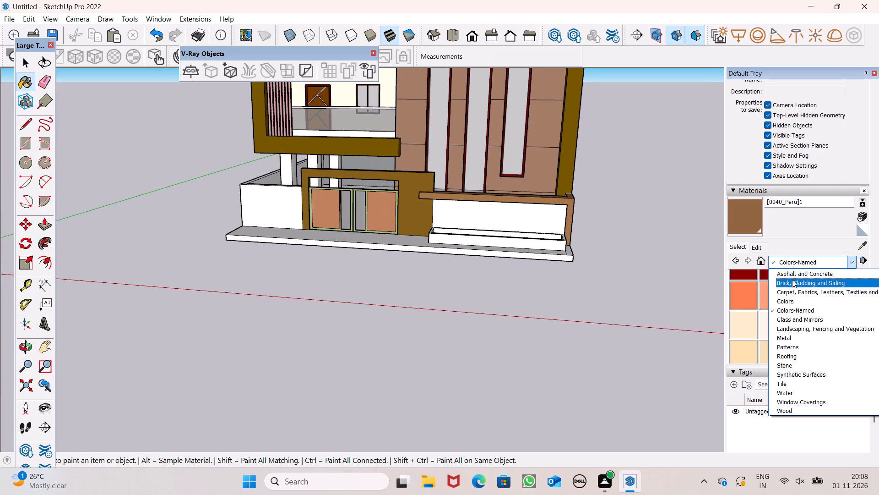
{"action": "left_click", "coordinate": [792, 280]}
{"action": "scroll", "coordinate": [808, 301], "scroll_direction": "down", "scroll_amount": 4}
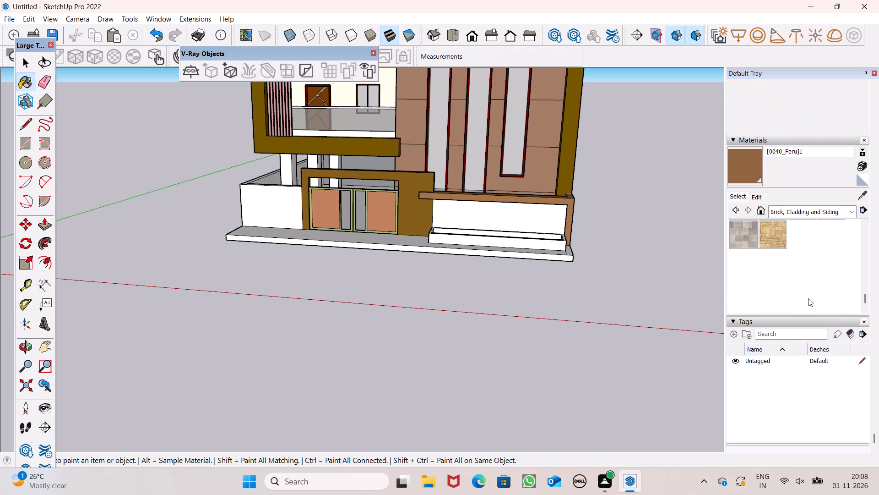
{"action": "left_click", "coordinate": [767, 236]}
{"action": "scroll", "coordinate": [517, 236], "scroll_direction": "up", "scroll_amount": 5}
{"action": "left_click", "coordinate": [502, 217]}
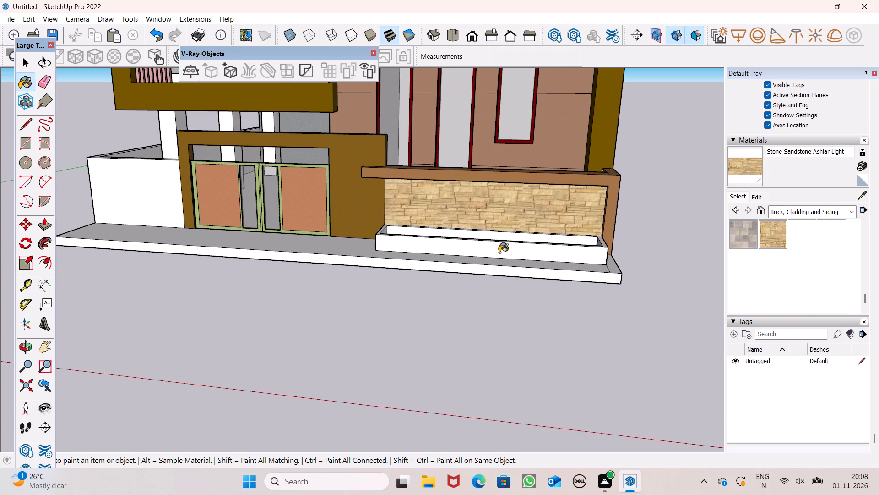
Paint the top rim of the planter box with the original Peru colour from Colors-Named.
{"action": "middle_click_drag", "start_coordinate": [502, 255], "coordinate": [596, 296]}
{"action": "scroll", "coordinate": [596, 295], "scroll_direction": "up", "scroll_amount": 1}
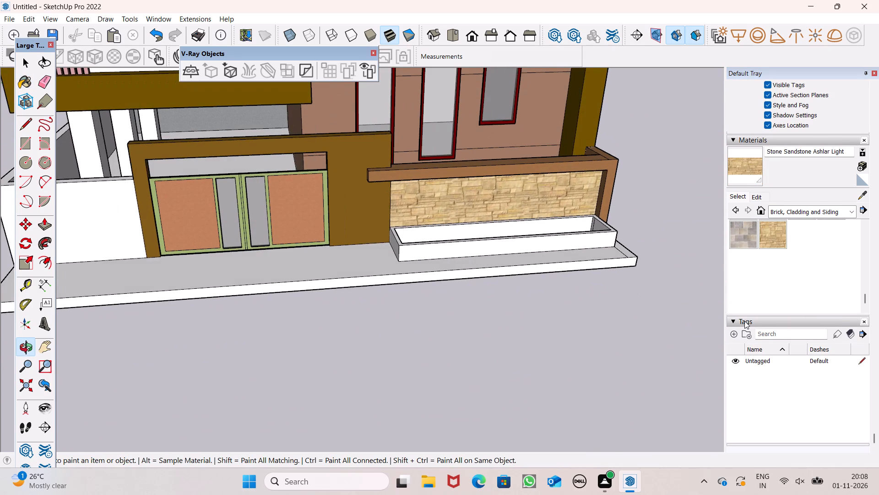
{"action": "left_click", "coordinate": [740, 198]}
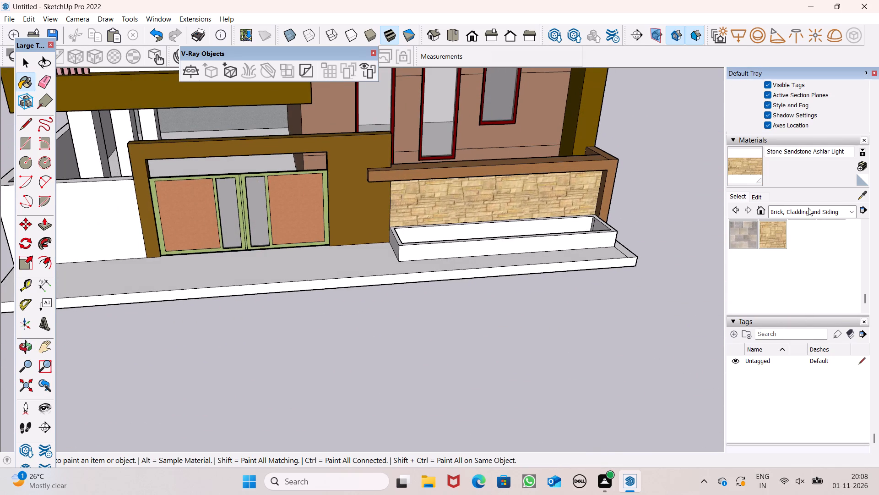
{"action": "left_click", "coordinate": [796, 205]}
{"action": "left_click", "coordinate": [809, 260]}
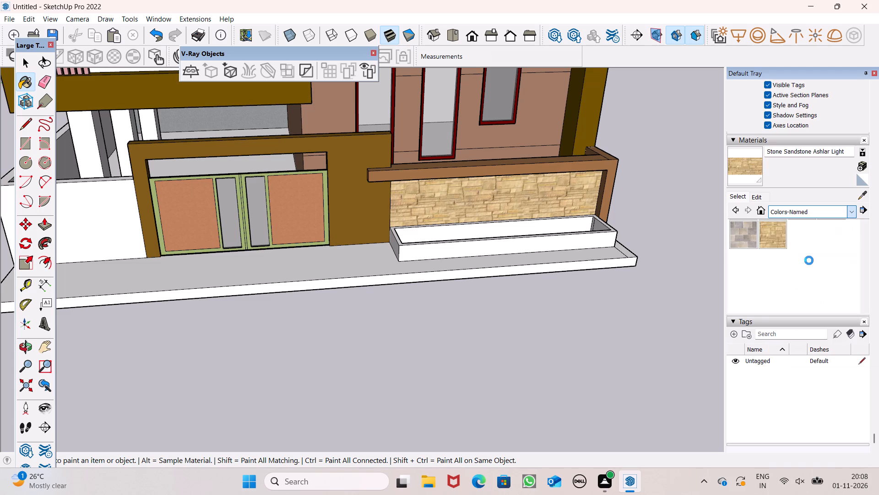
{"action": "scroll", "coordinate": [806, 280], "scroll_direction": "down", "scroll_amount": 4}
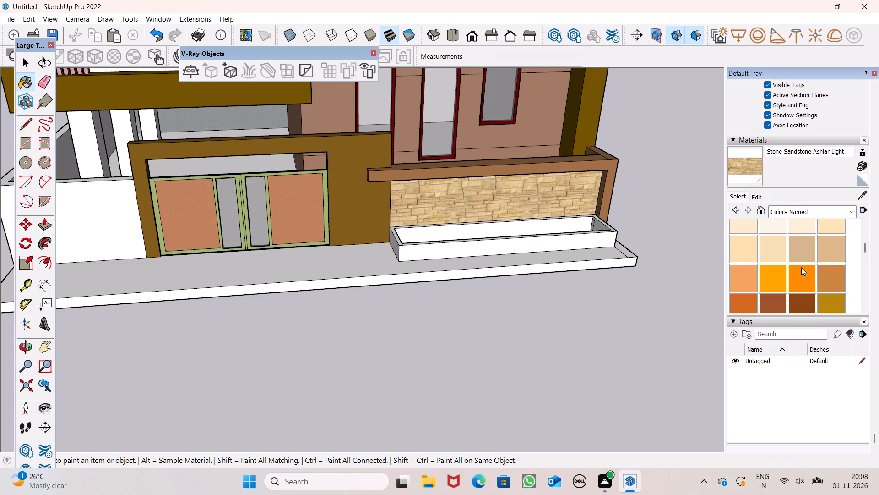
{"action": "left_click", "coordinate": [838, 272]}
{"action": "scroll", "coordinate": [407, 250], "scroll_direction": "up", "scroll_amount": 5}
{"action": "left_click", "coordinate": [396, 242]}
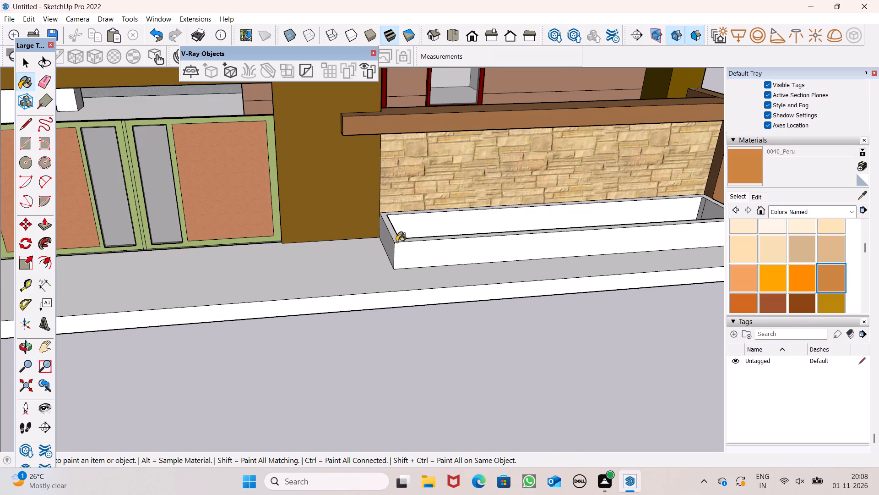
{"action": "left_click", "coordinate": [412, 240]}
Paint the planter box's outer end face nearest the gate and its long front face with Peru.
{"action": "middle_click_drag", "start_coordinate": [412, 254], "coordinate": [582, 271]}
{"action": "scroll", "coordinate": [496, 318], "scroll_direction": "up", "scroll_amount": 1}
{"action": "left_click", "coordinate": [456, 219]}
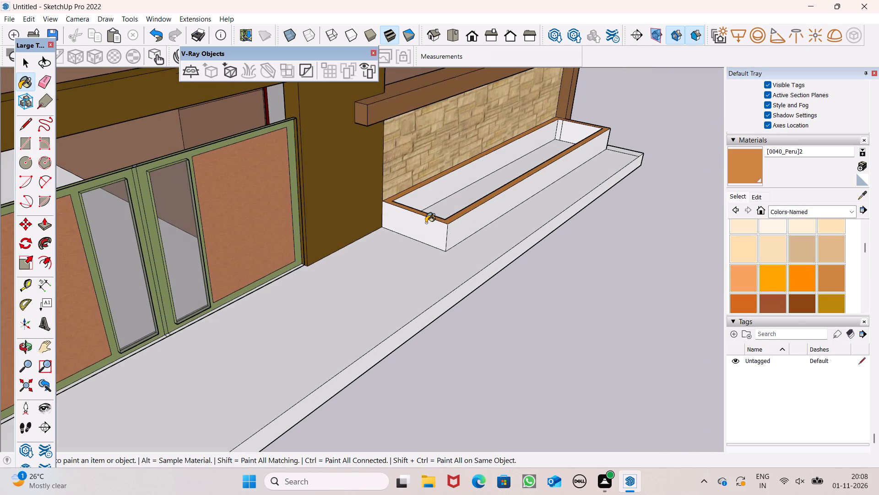
{"action": "left_click", "coordinate": [383, 227]}
{"action": "left_click_drag", "start_coordinate": [460, 235], "coordinate": [454, 231]}
{"action": "left_click", "coordinate": [441, 228]}
Paint the planter box's inner faces with Peru: the gate-side end and both long sides.
{"action": "middle_click_drag", "start_coordinate": [522, 235], "coordinate": [112, 236]}
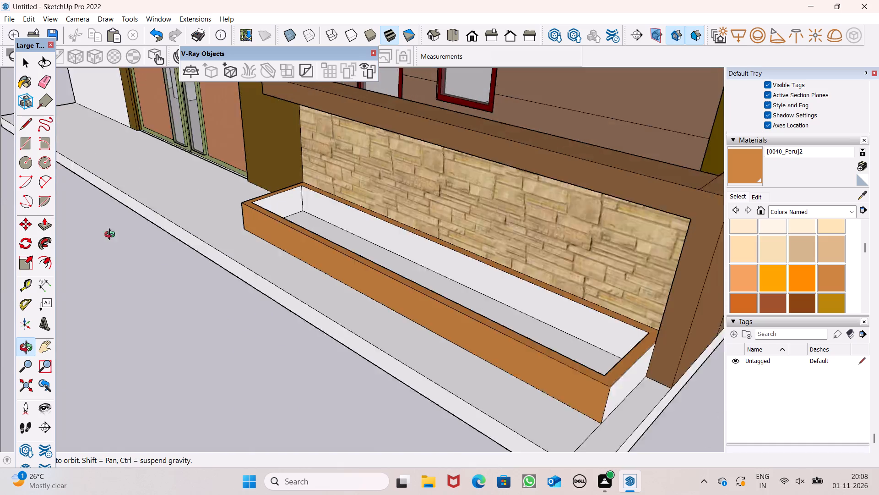
{"action": "middle_click_drag", "start_coordinate": [112, 236], "coordinate": [96, 225]}
{"action": "scroll", "coordinate": [89, 239], "scroll_direction": "up", "scroll_amount": 1}
{"action": "scroll", "coordinate": [207, 203], "scroll_direction": "up", "scroll_amount": 4}
{"action": "left_click_drag", "start_coordinate": [341, 181], "coordinate": [345, 181]}
{"action": "left_click", "coordinate": [385, 195]}
{"action": "scroll", "coordinate": [414, 243], "scroll_direction": "up", "scroll_amount": 1}
{"action": "middle_click_drag", "start_coordinate": [412, 251], "coordinate": [264, 278]}
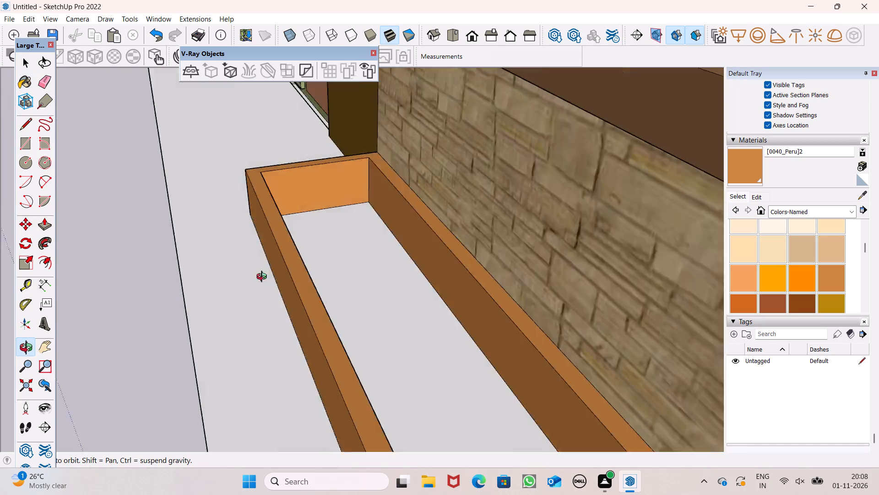
{"action": "middle_click_drag", "start_coordinate": [264, 278], "coordinate": [303, 240]}
{"action": "scroll", "coordinate": [294, 272], "scroll_direction": "up", "scroll_amount": 1}
{"action": "middle_click_drag", "start_coordinate": [294, 273], "coordinate": [264, 274]}
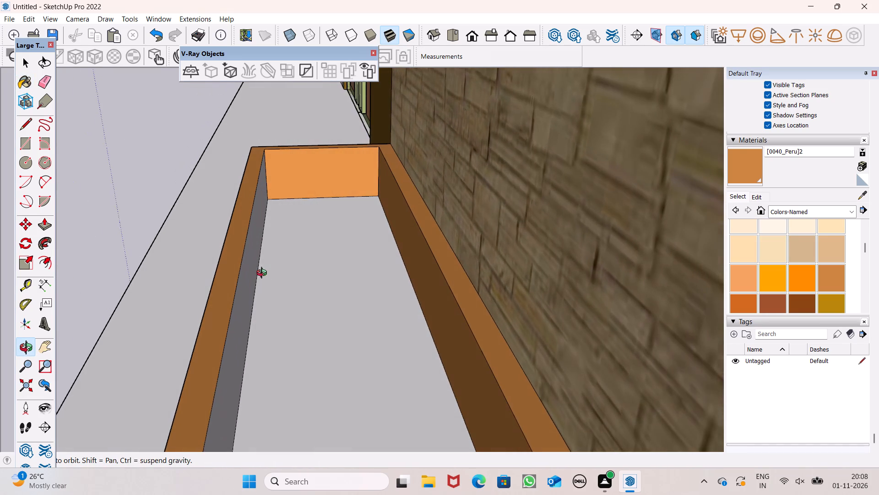
{"action": "middle_click_drag", "start_coordinate": [264, 274], "coordinate": [262, 274]}
{"action": "left_click", "coordinate": [241, 280]}
Paint the planter box's far end with Peru, covering its inner face, the corner strip and the outer face.
{"action": "middle_click_drag", "start_coordinate": [247, 297], "coordinate": [852, 282]}
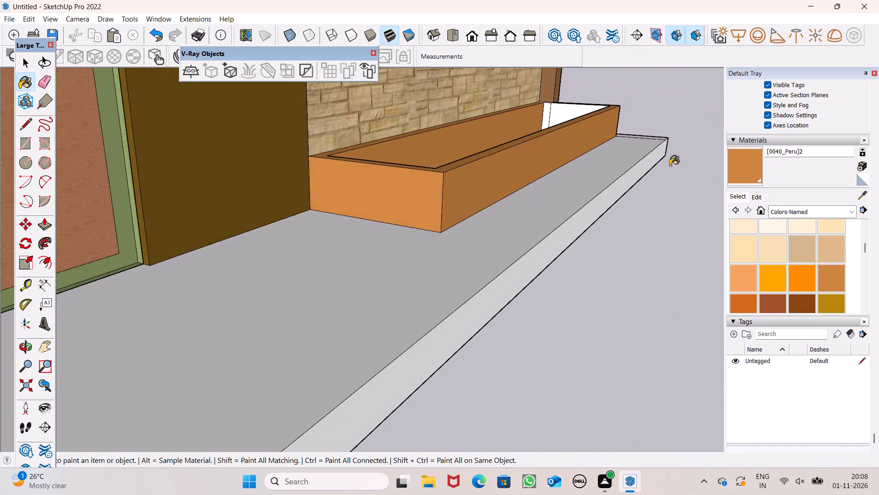
{"action": "scroll", "coordinate": [613, 136], "scroll_direction": "up", "scroll_amount": 3}
{"action": "left_click", "coordinate": [574, 108]}
{"action": "scroll", "coordinate": [534, 110], "scroll_direction": "up", "scroll_amount": 1}
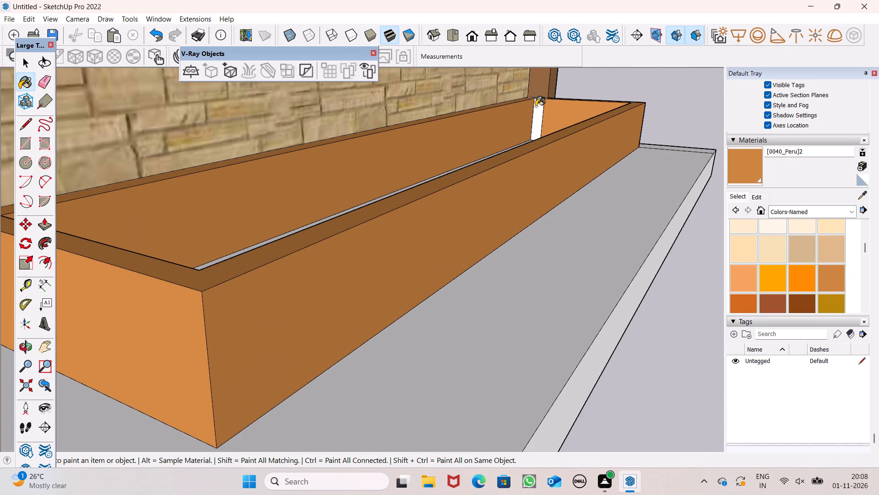
{"action": "scroll", "coordinate": [536, 105], "scroll_direction": "up", "scroll_amount": 4}
{"action": "left_click_drag", "start_coordinate": [540, 111], "coordinate": [547, 116]}
{"action": "left_click", "coordinate": [544, 110]}
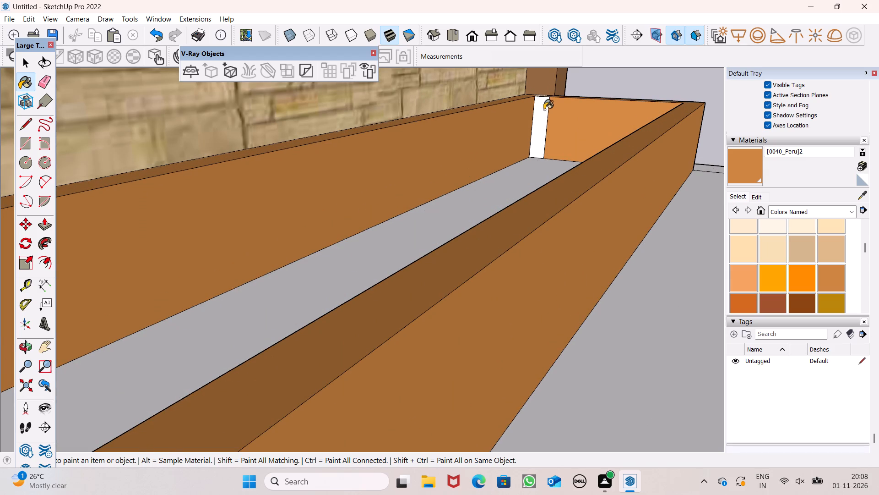
{"action": "middle_click_drag", "start_coordinate": [582, 126], "coordinate": [169, 148]}
{"action": "scroll", "coordinate": [169, 148], "scroll_direction": "up", "scroll_amount": 1}
{"action": "left_click", "coordinate": [260, 236]}
Paint the planter's floor with Grass Dark Green from the Landscaping, Fencing and Vegetation materials.
{"action": "scroll", "coordinate": [339, 126], "scroll_direction": "down", "scroll_amount": 2}
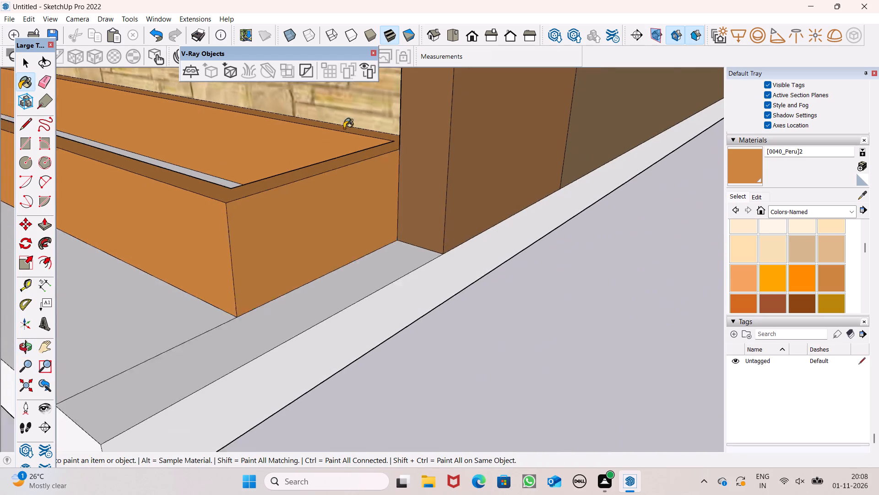
{"action": "scroll", "coordinate": [344, 128], "scroll_direction": "down", "scroll_amount": 4}
{"action": "middle_click_drag", "start_coordinate": [294, 167], "coordinate": [430, 254]}
{"action": "scroll", "coordinate": [517, 250], "scroll_direction": "down", "scroll_amount": 4}
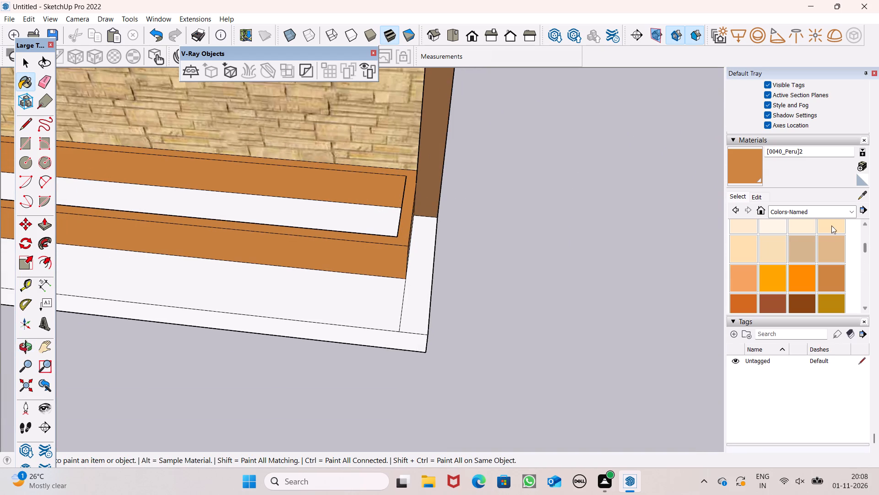
{"action": "left_click", "coordinate": [810, 207]}
{"action": "left_click", "coordinate": [824, 275]}
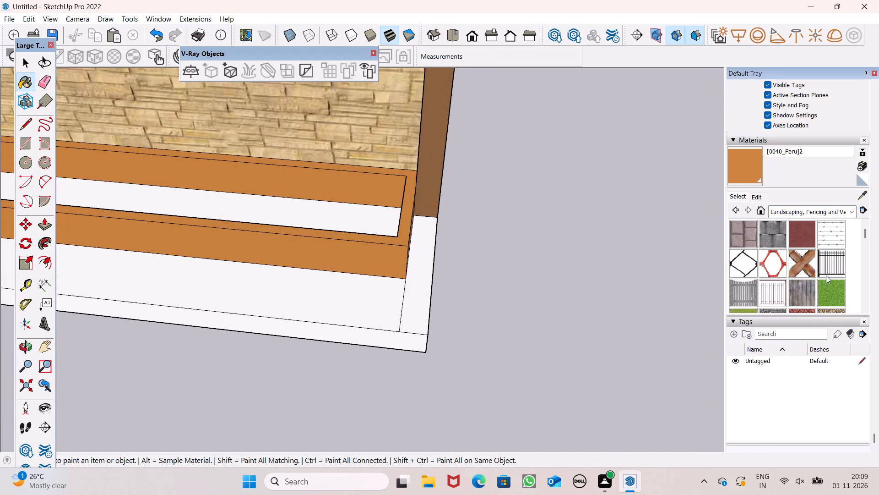
{"action": "left_click", "coordinate": [833, 294]}
{"action": "left_click", "coordinate": [326, 201]}
Examine the finished planter and the whole building's facade, side wall and roof from several angles.
{"action": "scroll", "coordinate": [620, 189], "scroll_direction": "down", "scroll_amount": 5}
{"action": "middle_click_drag", "start_coordinate": [609, 192], "coordinate": [596, 201]}
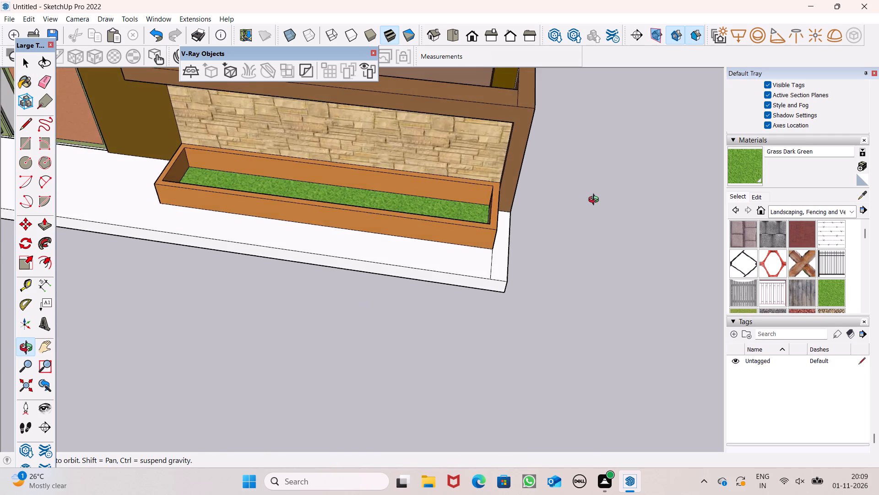
{"action": "middle_click_drag", "start_coordinate": [596, 201], "coordinate": [646, 133]}
{"action": "scroll", "coordinate": [593, 128], "scroll_direction": "down", "scroll_amount": 8}
{"action": "middle_click_drag", "start_coordinate": [541, 205], "coordinate": [552, 176]}
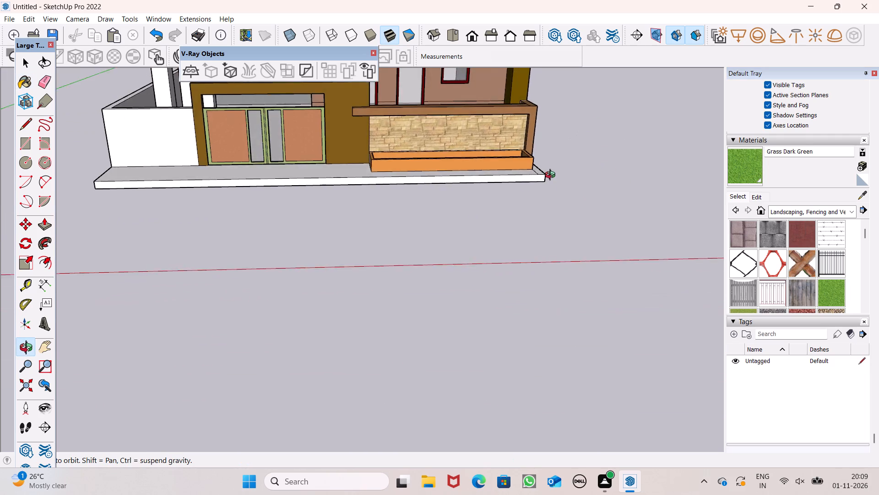
{"action": "middle_click_drag", "start_coordinate": [552, 176], "coordinate": [573, 143]}
{"action": "scroll", "coordinate": [376, 347], "scroll_direction": "down", "scroll_amount": 4}
{"action": "scroll", "coordinate": [378, 300], "scroll_direction": "down", "scroll_amount": 11}
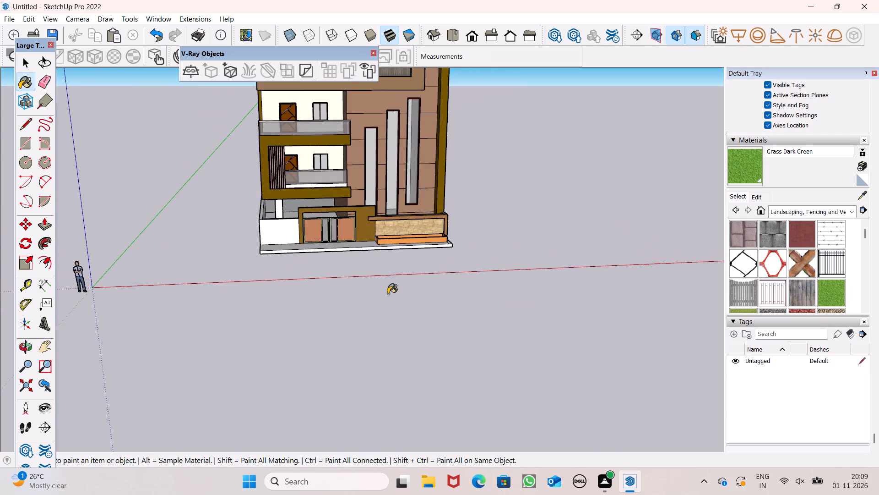
{"action": "scroll", "coordinate": [392, 328], "scroll_direction": "down", "scroll_amount": 5}
{"action": "middle_click_drag", "start_coordinate": [397, 269], "coordinate": [341, 305]}
{"action": "scroll", "coordinate": [433, 350], "scroll_direction": "down", "scroll_amount": 4}
{"action": "middle_click_drag", "start_coordinate": [449, 335], "coordinate": [577, 413]}
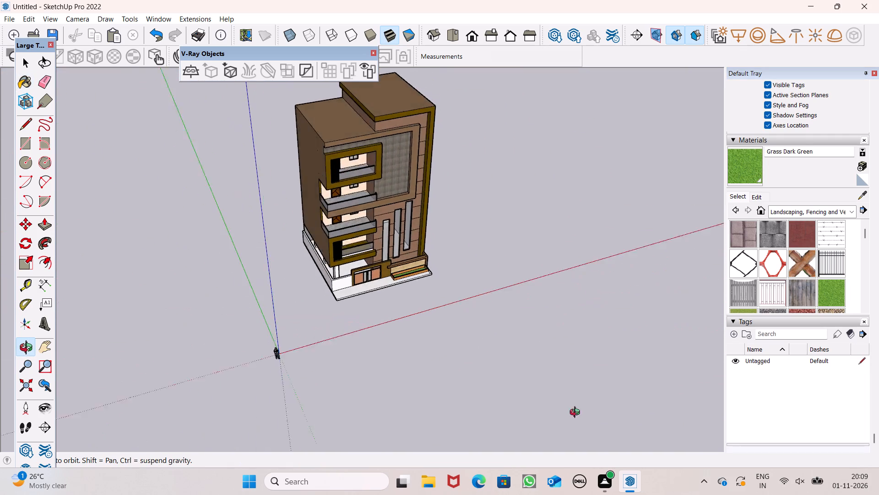
{"action": "middle_click_drag", "start_coordinate": [577, 413], "coordinate": [482, 301]}
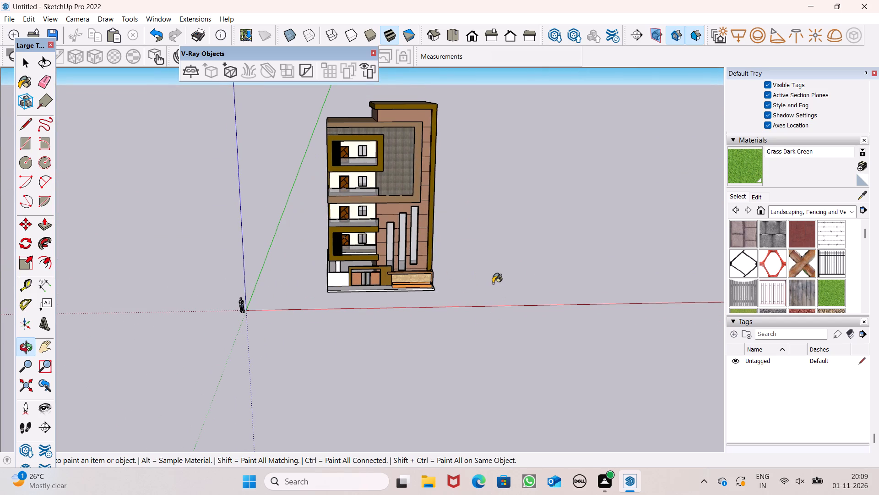
{"action": "middle_click_drag", "start_coordinate": [496, 273], "coordinate": [108, 291]}
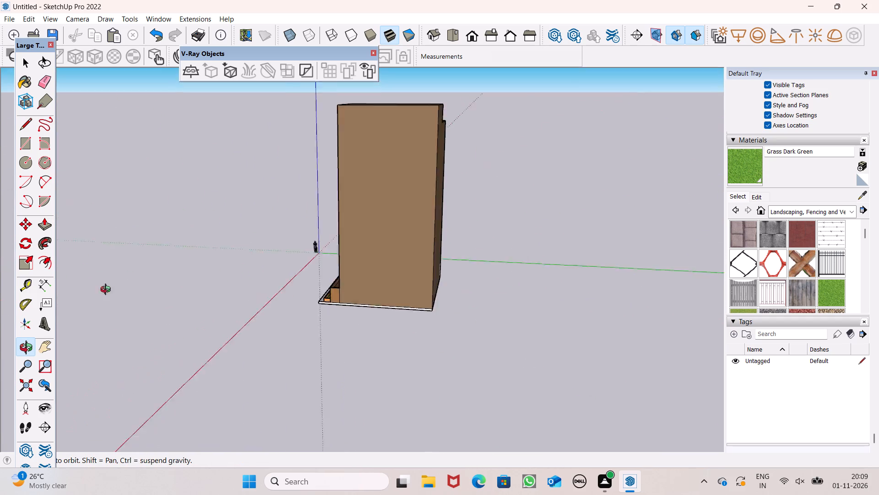
{"action": "middle_click_drag", "start_coordinate": [108, 291], "coordinate": [429, 282]}
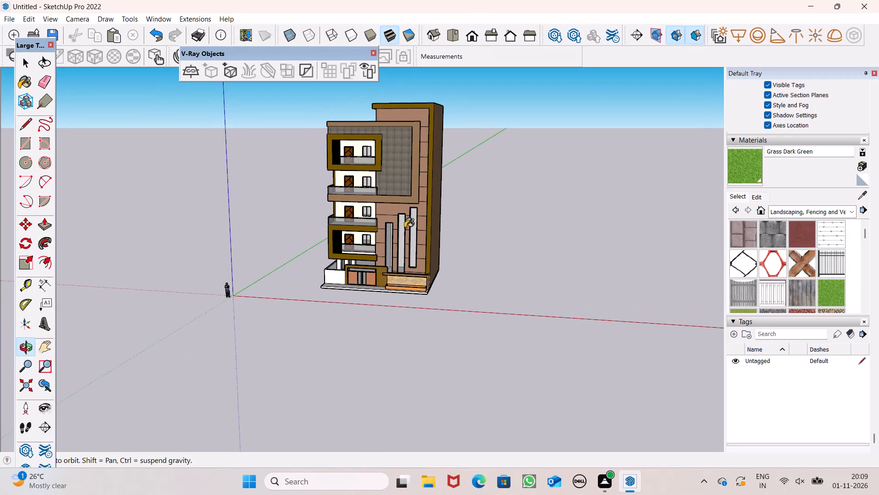
{"action": "middle_click_drag", "start_coordinate": [423, 235], "coordinate": [526, 240]}
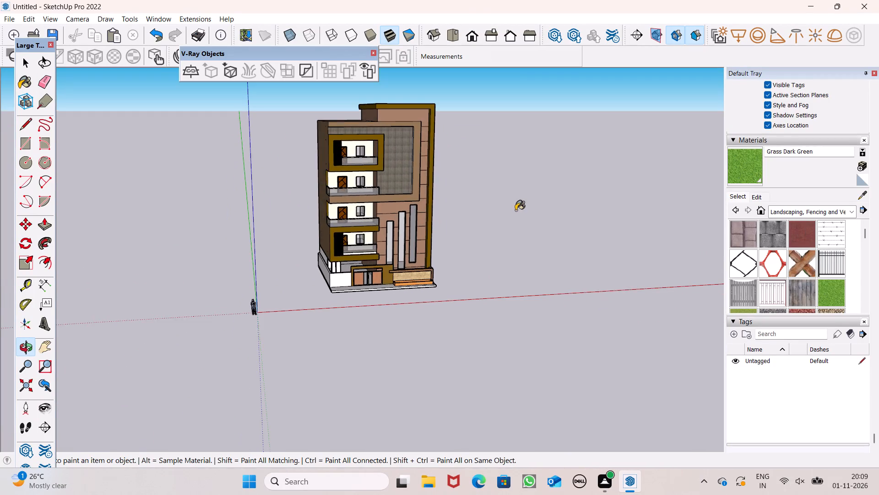
Erase the stray line beside the planter's far end on the building's front base slab.
{"action": "scroll", "coordinate": [515, 210], "scroll_direction": "down", "scroll_amount": 2}
{"action": "middle_click_drag", "start_coordinate": [470, 254], "coordinate": [483, 350]}
{"action": "scroll", "coordinate": [486, 359], "scroll_direction": "up", "scroll_amount": 1}
{"action": "scroll", "coordinate": [379, 306], "scroll_direction": "up", "scroll_amount": 7}
{"action": "scroll", "coordinate": [341, 299], "scroll_direction": "up", "scroll_amount": 2}
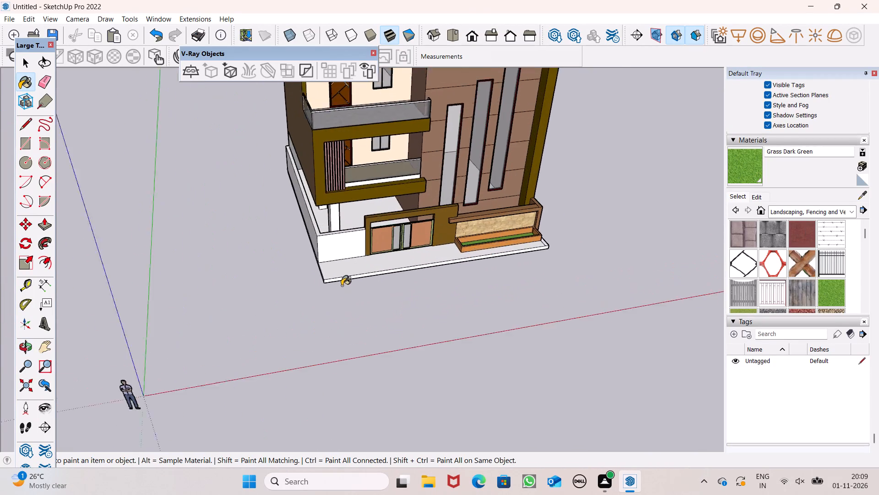
{"action": "scroll", "coordinate": [342, 286], "scroll_direction": "up", "scroll_amount": 5}
{"action": "scroll", "coordinate": [248, 198], "scroll_direction": "down", "scroll_amount": 2}
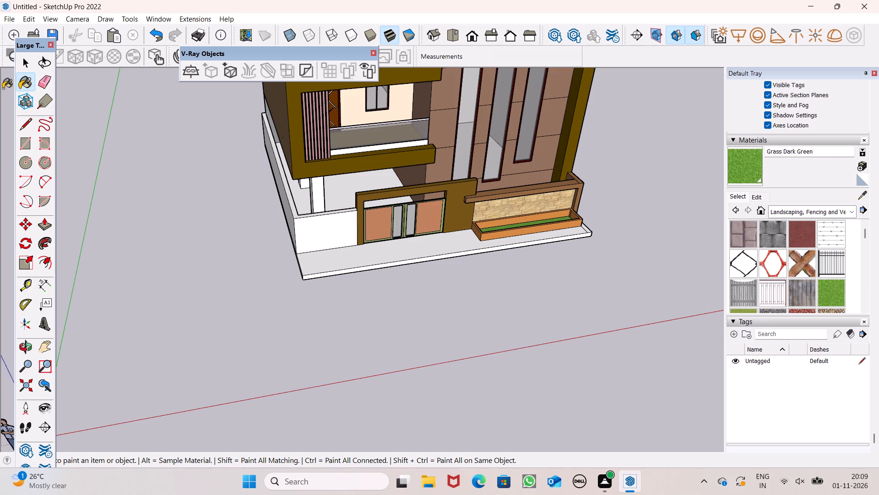
{"action": "left_click", "coordinate": [47, 87]}
{"action": "scroll", "coordinate": [139, 131], "scroll_direction": "down", "scroll_amount": 1}
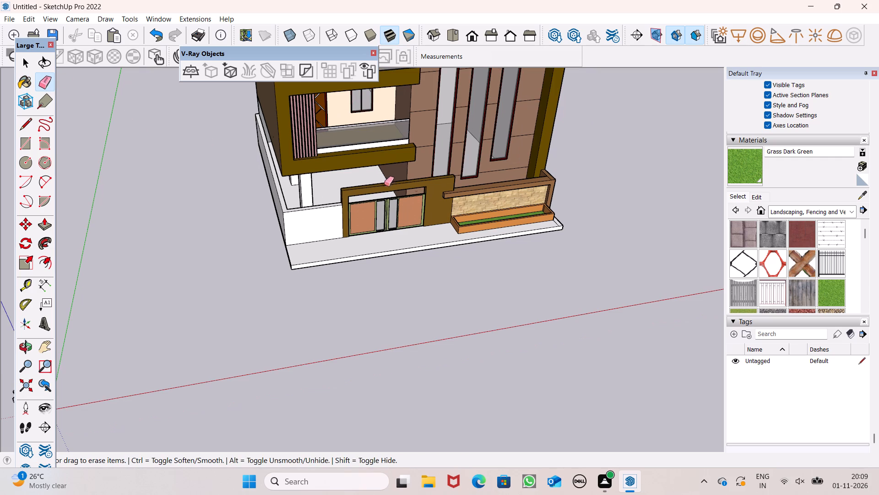
{"action": "scroll", "coordinate": [564, 219], "scroll_direction": "up", "scroll_amount": 10}
{"action": "left_click_drag", "start_coordinate": [558, 215], "coordinate": [551, 221]}
Paint the base slab's top, front edge and planter-side edge with Pavers Flagstone Gray from the Landscaping, Fencing and Vegetation materials.
{"action": "scroll", "coordinate": [596, 192], "scroll_direction": "down", "scroll_amount": 8}
{"action": "scroll", "coordinate": [806, 258], "scroll_direction": "down", "scroll_amount": 2}
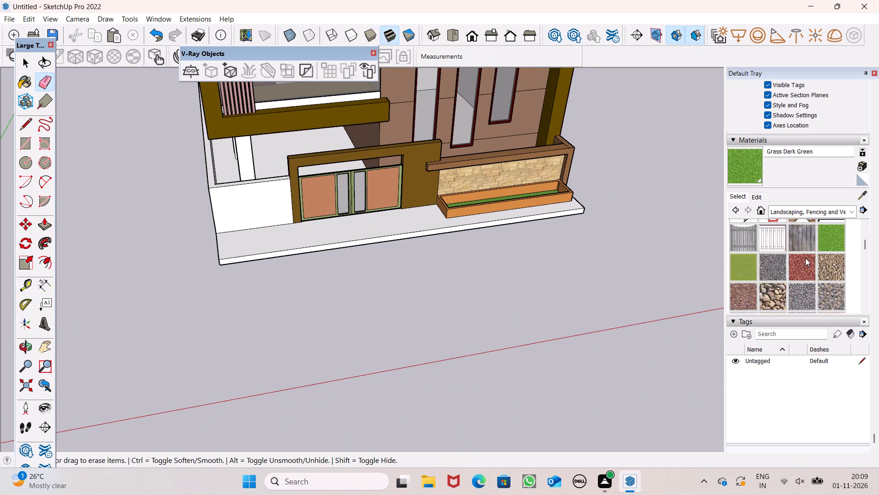
{"action": "scroll", "coordinate": [801, 260], "scroll_direction": "down", "scroll_amount": 1}
{"action": "left_click", "coordinate": [742, 245]}
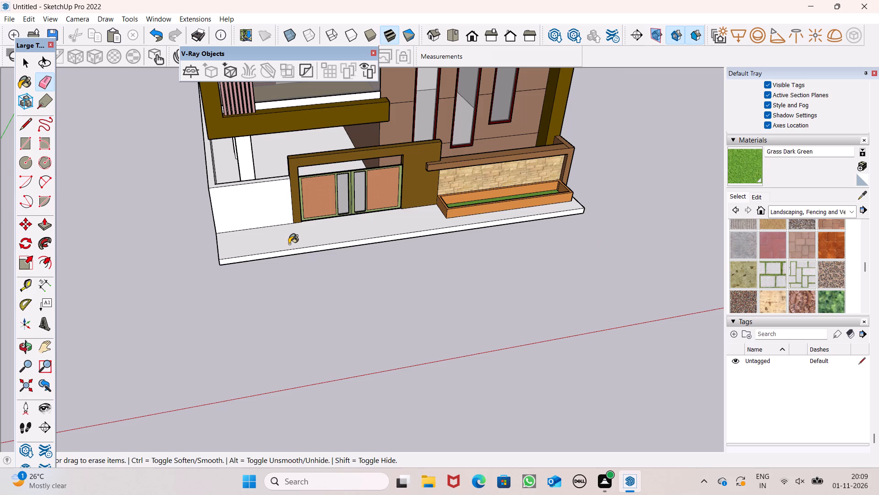
{"action": "left_click", "coordinate": [298, 243]}
{"action": "scroll", "coordinate": [294, 251], "scroll_direction": "up", "scroll_amount": 5}
{"action": "left_click", "coordinate": [294, 251]}
{"action": "scroll", "coordinate": [289, 240], "scroll_direction": "down", "scroll_amount": 4}
{"action": "middle_click_drag", "start_coordinate": [329, 253], "coordinate": [206, 209]}
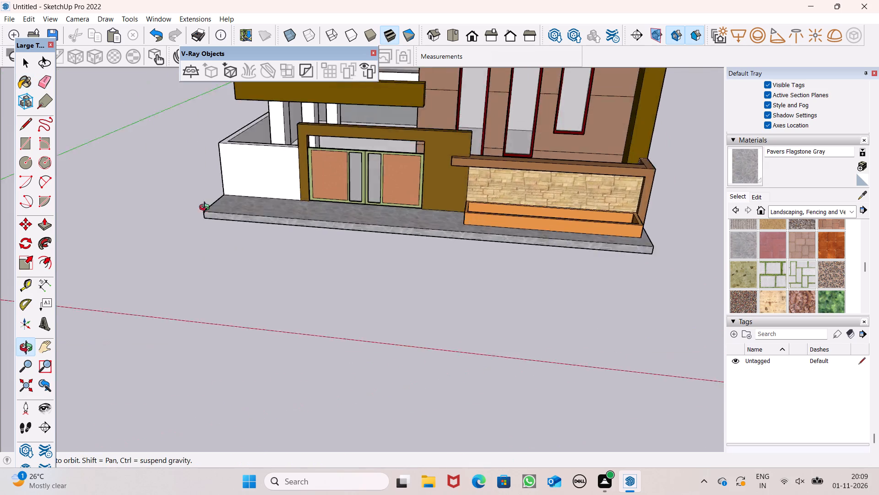
{"action": "middle_click_drag", "start_coordinate": [206, 209], "coordinate": [0, 163]}
{"action": "scroll", "coordinate": [1, 169], "scroll_direction": "up", "scroll_amount": 1}
{"action": "left_click", "coordinate": [580, 296]}
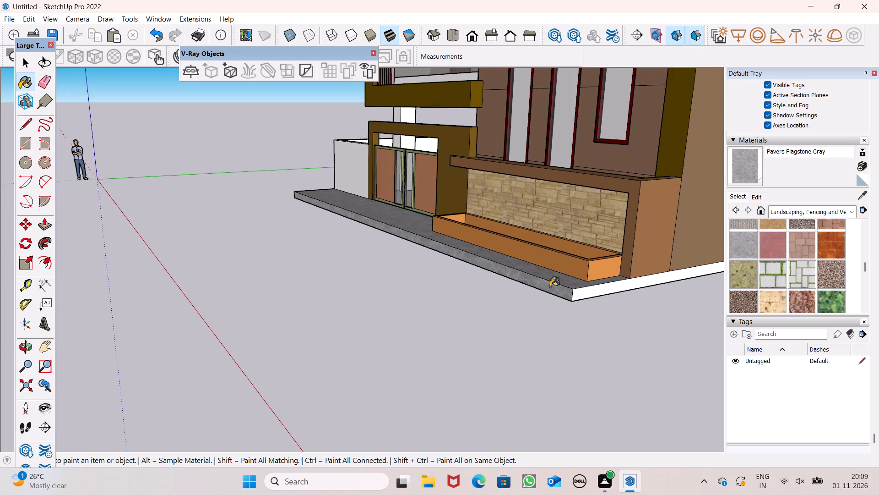
Paint the base slab's edge along the white boundary wall, its underside and its rear edge with Pavers Flagstone Gray.
{"action": "scroll", "coordinate": [475, 273], "scroll_direction": "down", "scroll_amount": 4}
{"action": "middle_click_drag", "start_coordinate": [271, 288], "coordinate": [878, 267]}
{"action": "scroll", "coordinate": [411, 257], "scroll_direction": "up", "scroll_amount": 2}
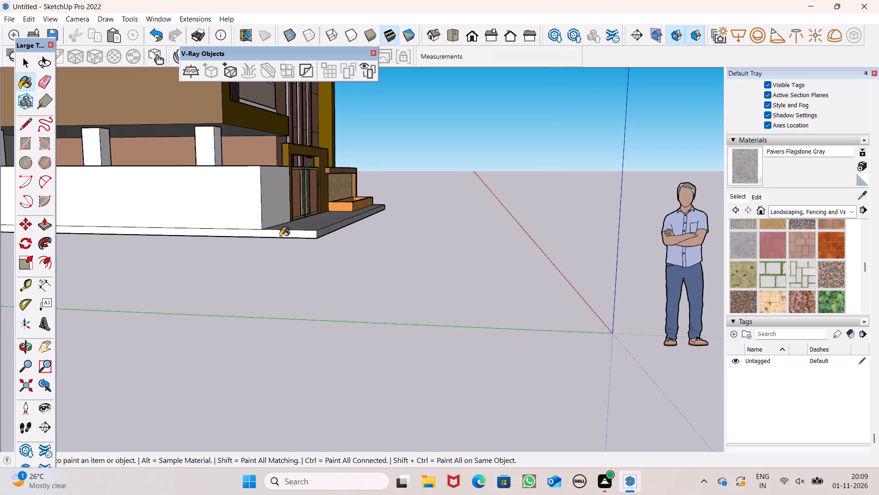
{"action": "left_click", "coordinate": [280, 236]}
{"action": "scroll", "coordinate": [351, 259], "scroll_direction": "up", "scroll_amount": 1}
{"action": "middle_click_drag", "start_coordinate": [353, 258], "coordinate": [351, 201]}
{"action": "left_click", "coordinate": [301, 222]}
{"action": "scroll", "coordinate": [419, 209], "scroll_direction": "down", "scroll_amount": 4}
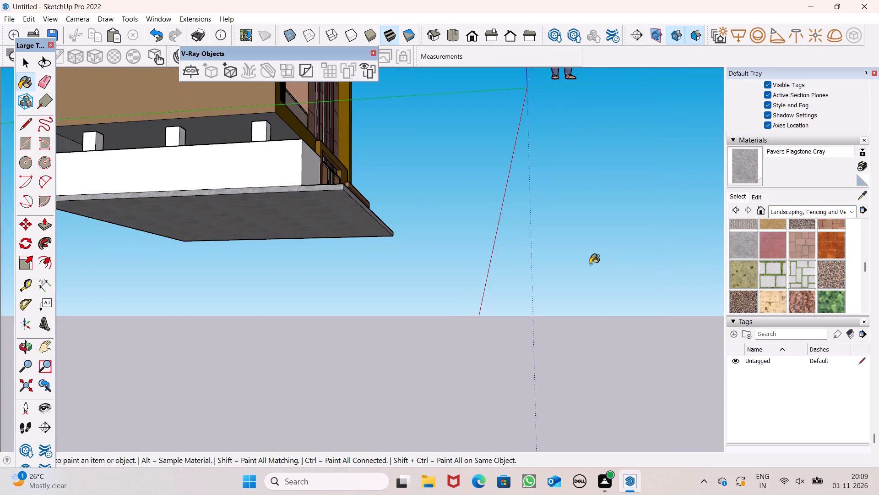
{"action": "middle_click_drag", "start_coordinate": [347, 258], "coordinate": [757, 332]}
{"action": "scroll", "coordinate": [566, 281], "scroll_direction": "up", "scroll_amount": 4}
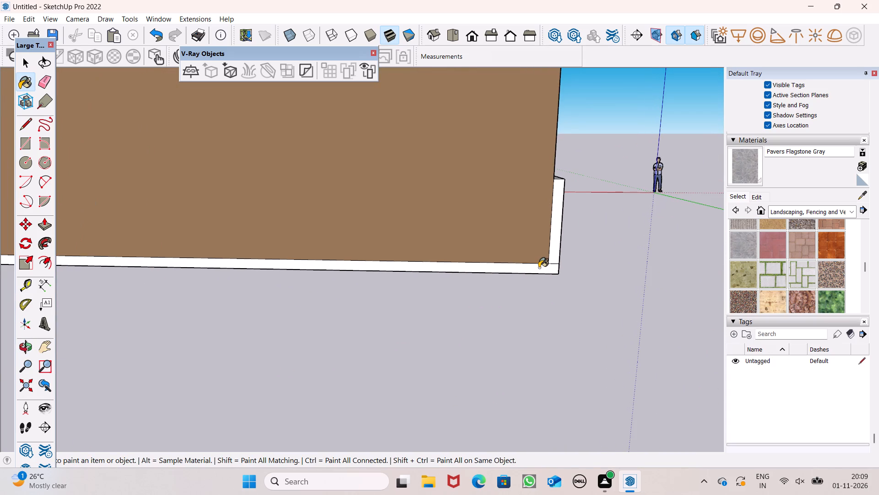
{"action": "left_click", "coordinate": [539, 268]}
{"action": "scroll", "coordinate": [610, 287], "scroll_direction": "up", "scroll_amount": 1}
{"action": "middle_click_drag", "start_coordinate": [610, 287], "coordinate": [499, 303]}
{"action": "middle_click_drag", "start_coordinate": [423, 273], "coordinate": [161, 324]}
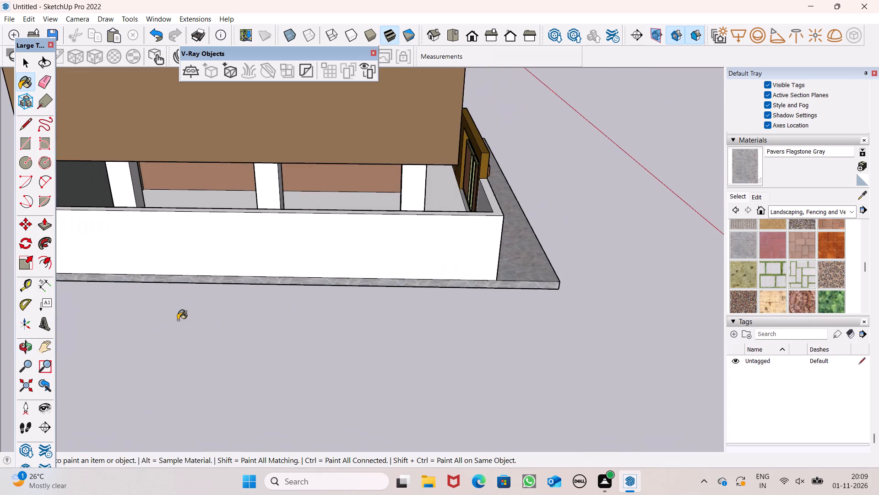
{"action": "scroll", "coordinate": [362, 290], "scroll_direction": "down", "scroll_amount": 2}
{"action": "middle_click_drag", "start_coordinate": [512, 318], "coordinate": [177, 331]}
Paint the ground floor behind the gate with Polished Concrete New from the Asphalt and Concrete materials.
{"action": "left_click", "coordinate": [802, 208]}
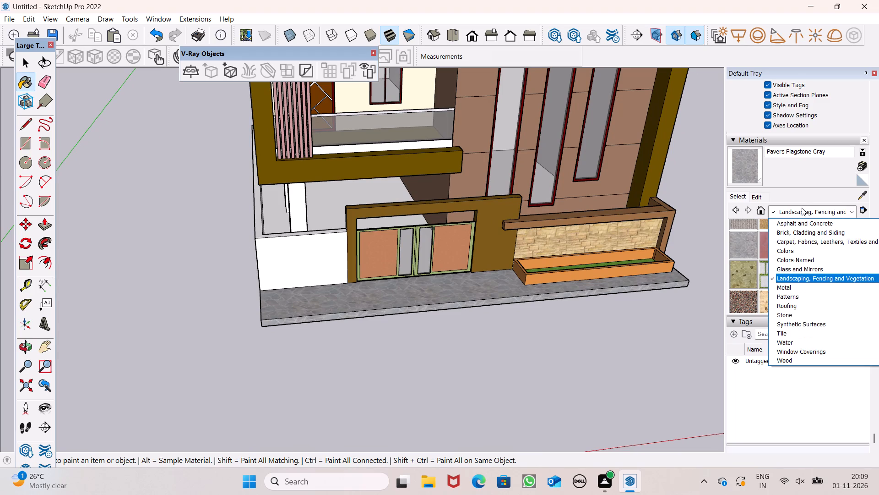
{"action": "left_click", "coordinate": [803, 224]}
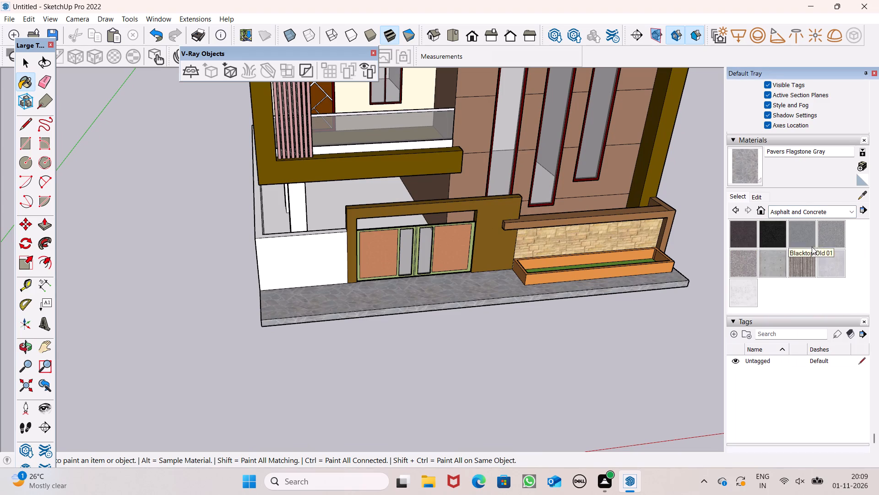
{"action": "left_click", "coordinate": [826, 263]}
{"action": "middle_click_drag", "start_coordinate": [510, 285], "coordinate": [453, 338]}
{"action": "scroll", "coordinate": [350, 252], "scroll_direction": "up", "scroll_amount": 5}
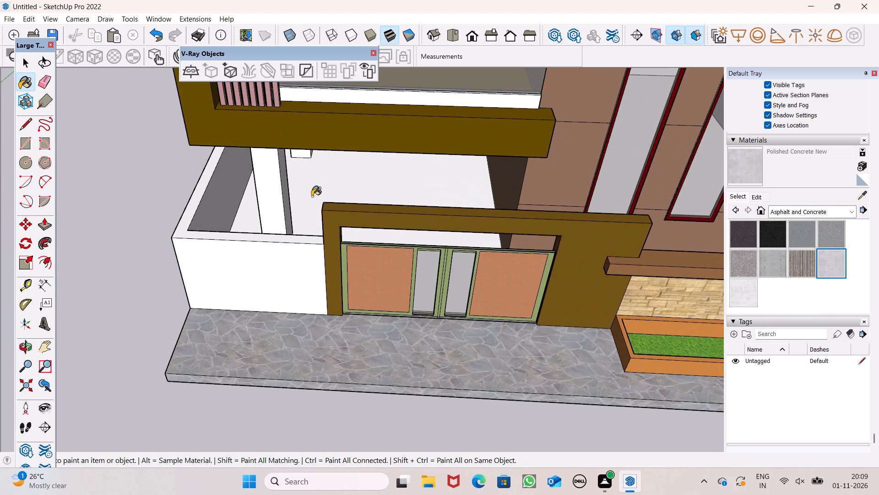
{"action": "left_click", "coordinate": [302, 194]}
Examine the ground floor, gate area and base slab, and the whole building from below, the front and above.
{"action": "scroll", "coordinate": [391, 196], "scroll_direction": "down", "scroll_amount": 3}
{"action": "middle_click_drag", "start_coordinate": [418, 235], "coordinate": [456, 58]}
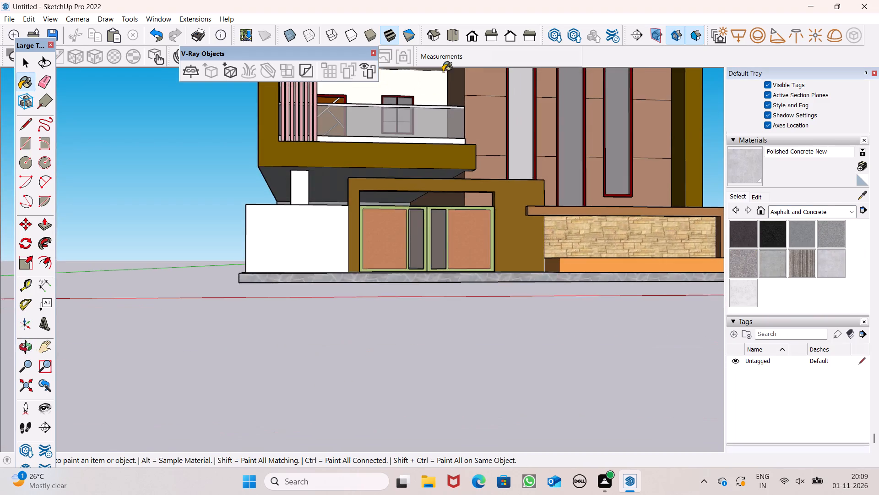
{"action": "scroll", "coordinate": [431, 104], "scroll_direction": "down", "scroll_amount": 2}
{"action": "scroll", "coordinate": [392, 149], "scroll_direction": "up", "scroll_amount": 9}
{"action": "middle_click_drag", "start_coordinate": [349, 199], "coordinate": [386, 139]}
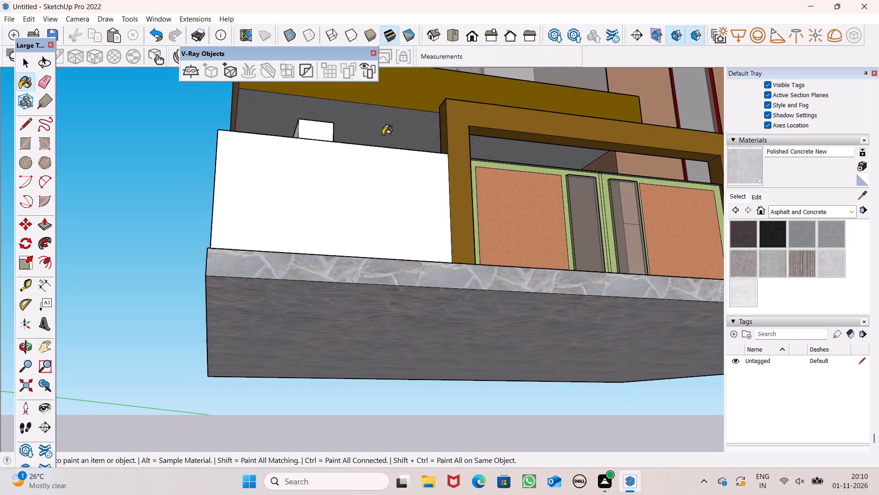
{"action": "scroll", "coordinate": [379, 141], "scroll_direction": "down", "scroll_amount": 6}
{"action": "middle_click_drag", "start_coordinate": [369, 180], "coordinate": [352, 245]}
{"action": "scroll", "coordinate": [355, 247], "scroll_direction": "up", "scroll_amount": 1}
{"action": "scroll", "coordinate": [333, 237], "scroll_direction": "down", "scroll_amount": 7}
{"action": "scroll", "coordinate": [391, 120], "scroll_direction": "down", "scroll_amount": 4}
{"action": "middle_click_drag", "start_coordinate": [400, 122], "coordinate": [434, 51]}
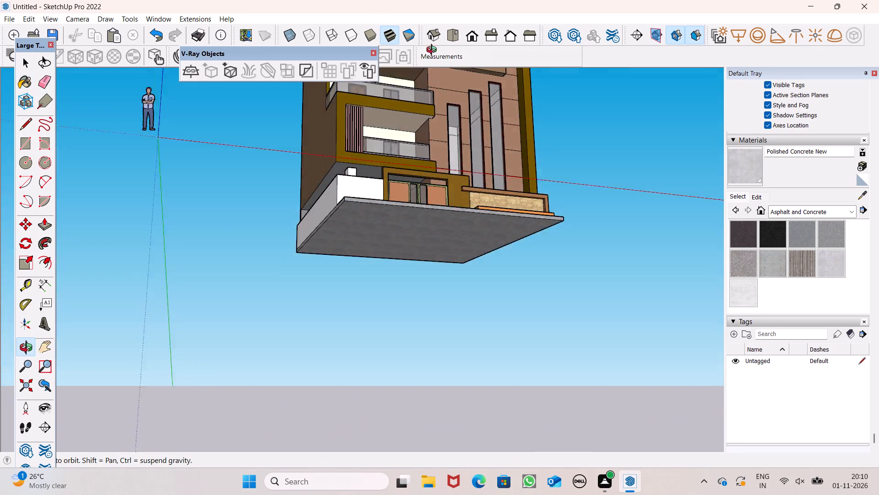
{"action": "middle_click_drag", "start_coordinate": [434, 51], "coordinate": [382, 202]}
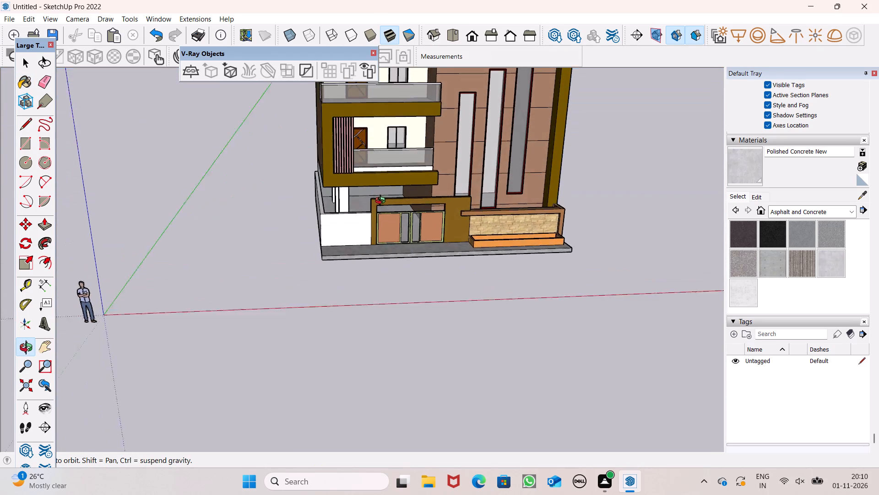
{"action": "middle_click_drag", "start_coordinate": [382, 202], "coordinate": [378, 252]}
{"action": "scroll", "coordinate": [315, 264], "scroll_direction": "down", "scroll_amount": 7}
{"action": "middle_click_drag", "start_coordinate": [404, 274], "coordinate": [358, 38]}
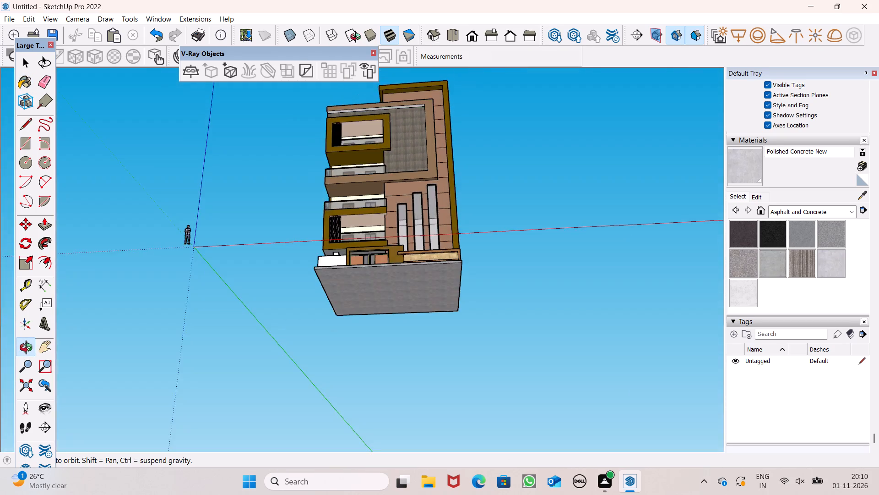
{"action": "middle_click_drag", "start_coordinate": [358, 38], "coordinate": [338, 178]}
{"action": "scroll", "coordinate": [424, 194], "scroll_direction": "down", "scroll_amount": 5}
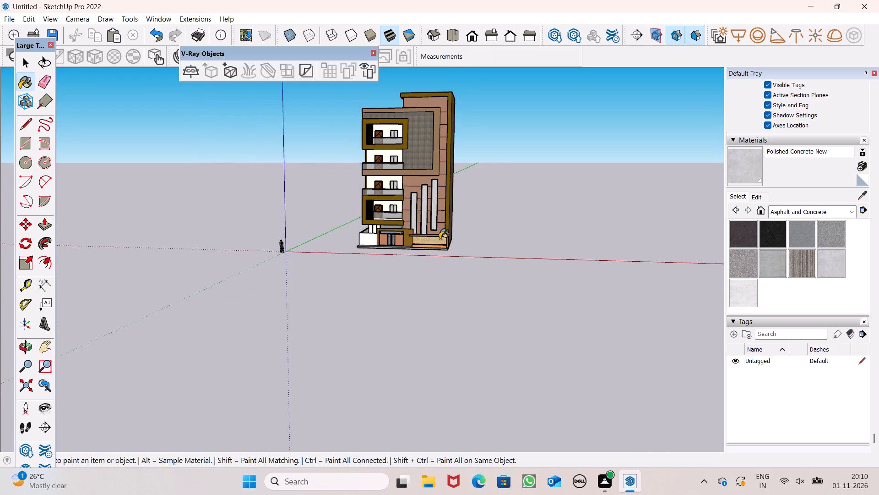
{"action": "middle_click_drag", "start_coordinate": [448, 257], "coordinate": [493, 316]}
{"action": "scroll", "coordinate": [474, 266], "scroll_direction": "down", "scroll_amount": 2}
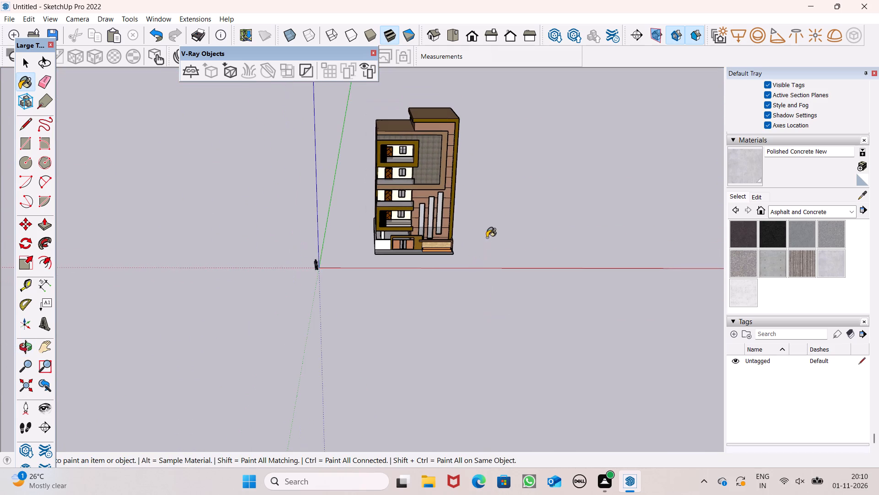
{"action": "scroll", "coordinate": [467, 169], "scroll_direction": "up", "scroll_amount": 7}
{"action": "scroll", "coordinate": [771, 180], "scroll_direction": "up", "scroll_amount": 4}
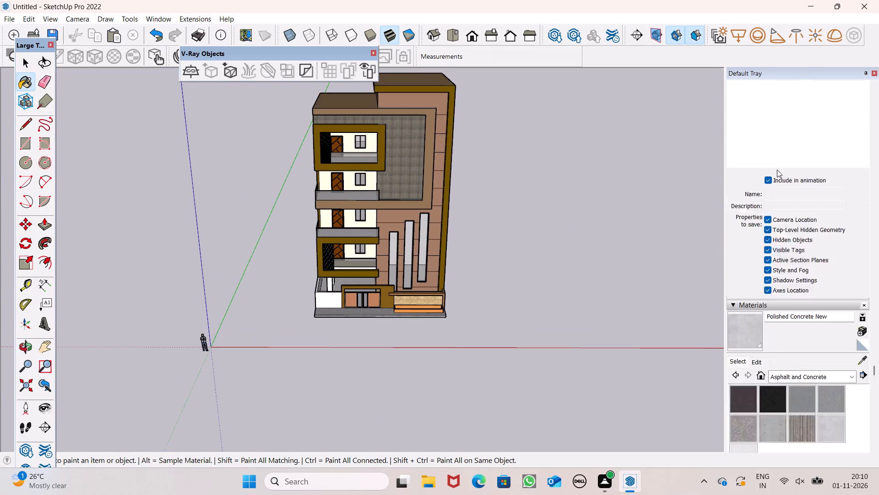
Search the 3D Warehouse components for plants.
{"action": "scroll", "coordinate": [777, 170], "scroll_direction": "up", "scroll_amount": 17}
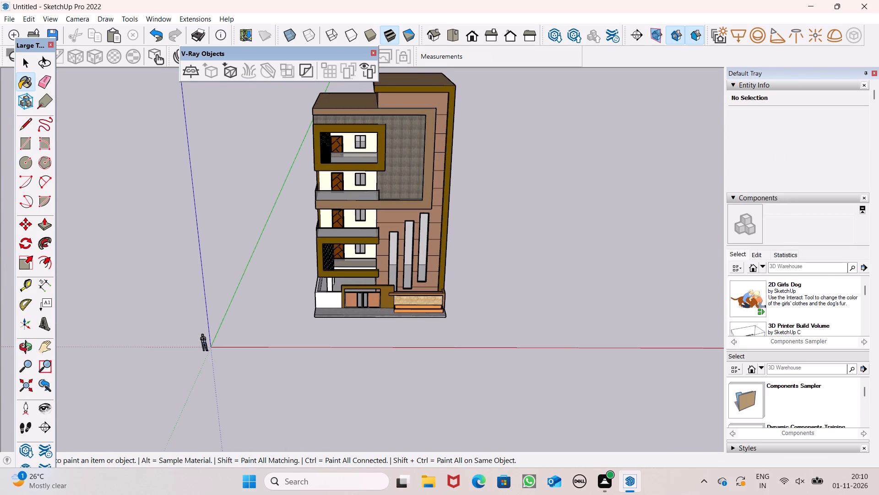
{"action": "left_click", "coordinate": [787, 271]}
{"action": "key", "text": "p"}
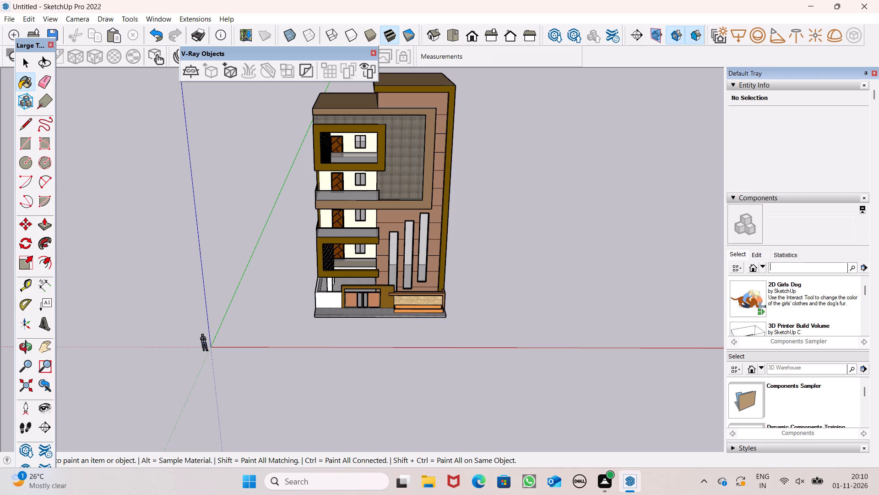
{"action": "type", "text": "lants"}
{"action": "key", "text": "Return"}
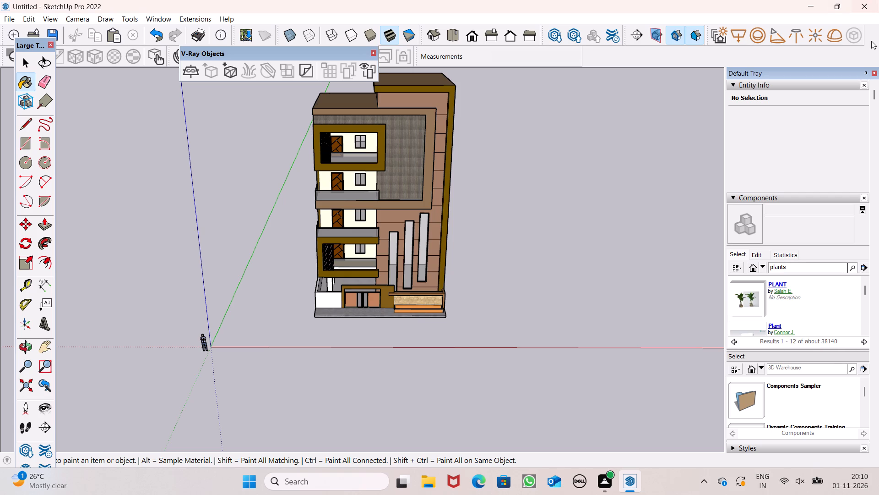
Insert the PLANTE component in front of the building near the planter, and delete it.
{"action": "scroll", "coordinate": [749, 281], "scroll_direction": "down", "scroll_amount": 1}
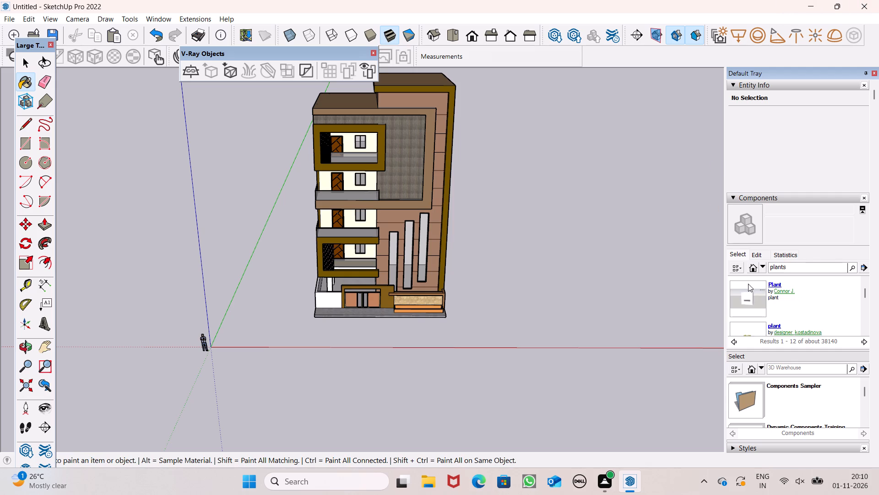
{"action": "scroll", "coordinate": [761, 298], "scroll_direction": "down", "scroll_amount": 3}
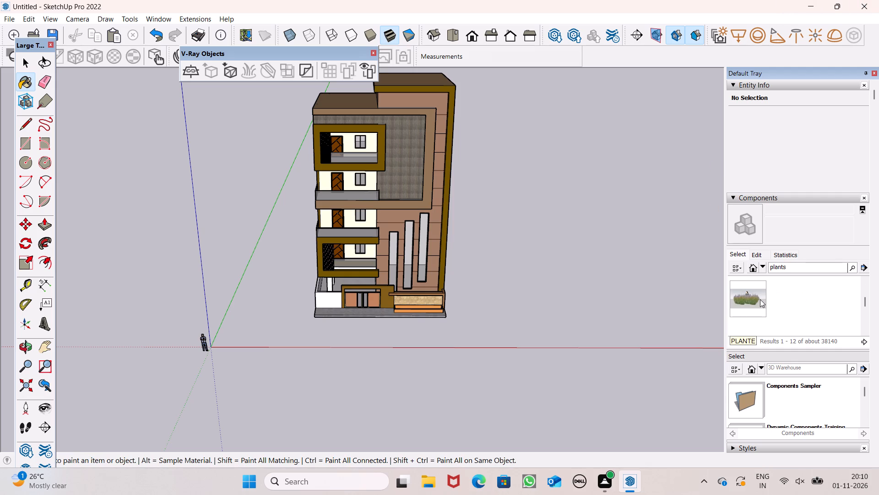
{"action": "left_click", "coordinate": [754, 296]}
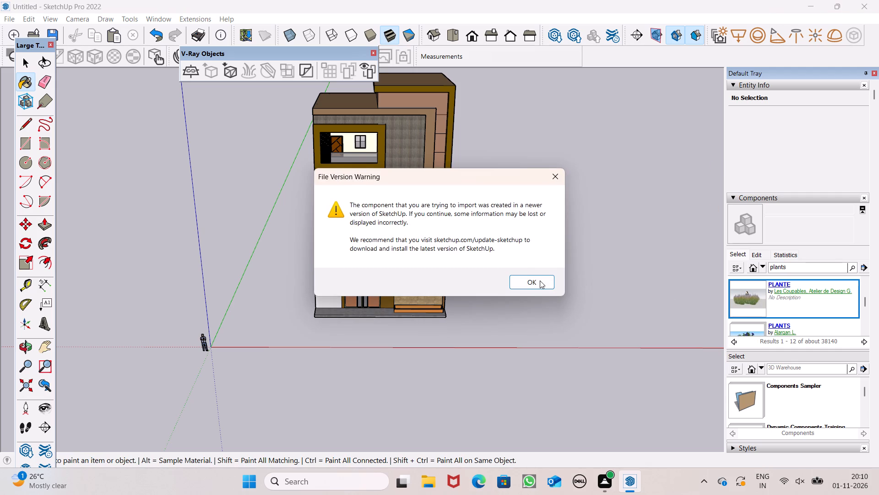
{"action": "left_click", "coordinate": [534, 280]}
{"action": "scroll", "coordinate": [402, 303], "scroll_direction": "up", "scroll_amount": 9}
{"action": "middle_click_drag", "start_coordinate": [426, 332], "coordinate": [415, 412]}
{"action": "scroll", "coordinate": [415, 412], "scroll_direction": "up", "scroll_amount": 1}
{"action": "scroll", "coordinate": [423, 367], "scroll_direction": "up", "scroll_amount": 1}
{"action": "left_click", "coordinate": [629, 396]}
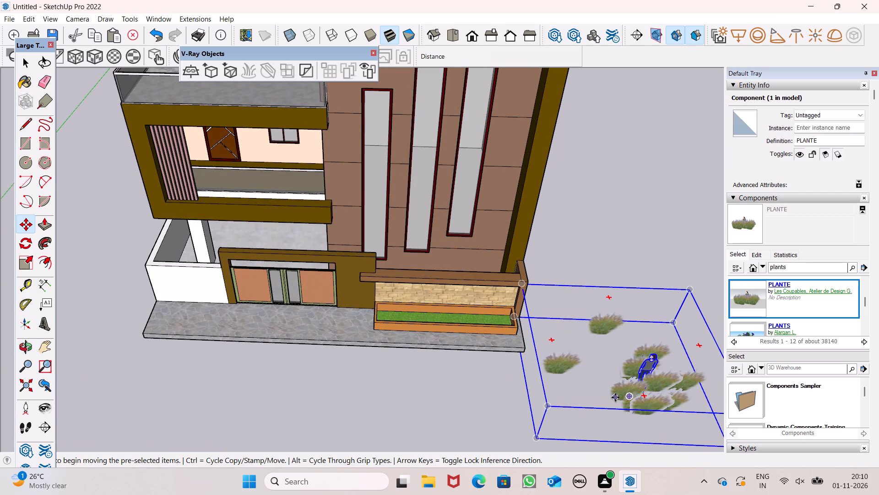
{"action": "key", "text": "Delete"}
Browse the plants search results, open the PLANTS collection and its nested plants collection, and look through the components.
{"action": "scroll", "coordinate": [764, 302], "scroll_direction": "down", "scroll_amount": 1}
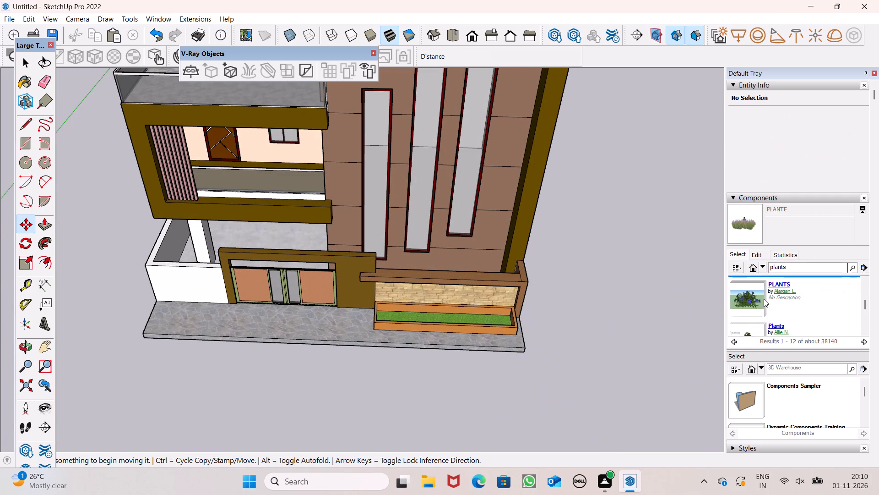
{"action": "scroll", "coordinate": [764, 299], "scroll_direction": "down", "scroll_amount": 1}
{"action": "scroll", "coordinate": [758, 300], "scroll_direction": "up", "scroll_amount": 2}
{"action": "scroll", "coordinate": [746, 311], "scroll_direction": "down", "scroll_amount": 1}
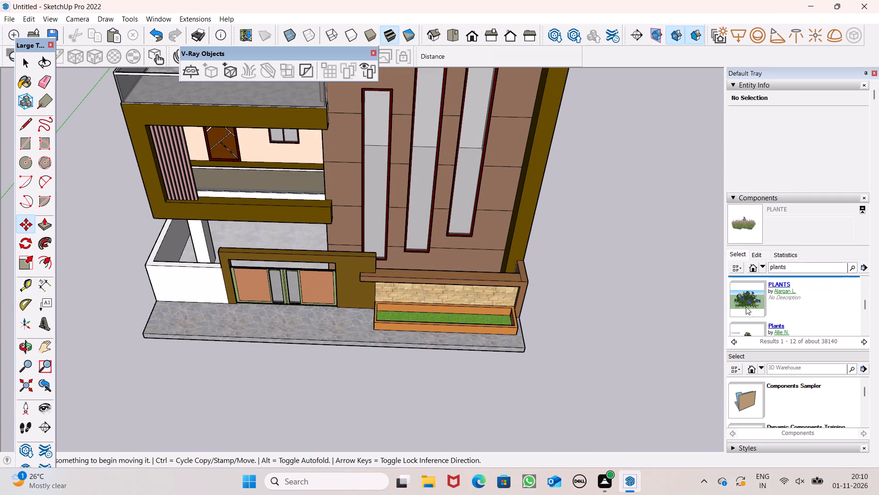
{"action": "left_click", "coordinate": [745, 297]}
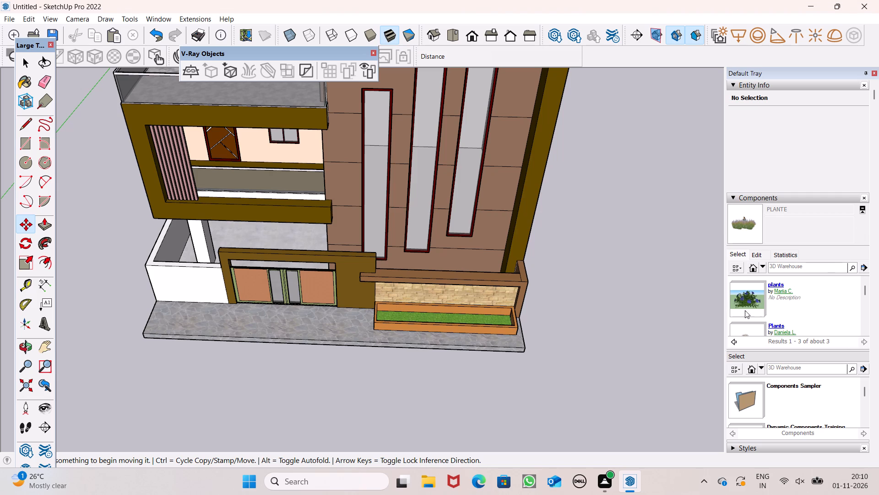
{"action": "scroll", "coordinate": [746, 305], "scroll_direction": "down", "scroll_amount": 2}
{"action": "scroll", "coordinate": [744, 304], "scroll_direction": "up", "scroll_amount": 2}
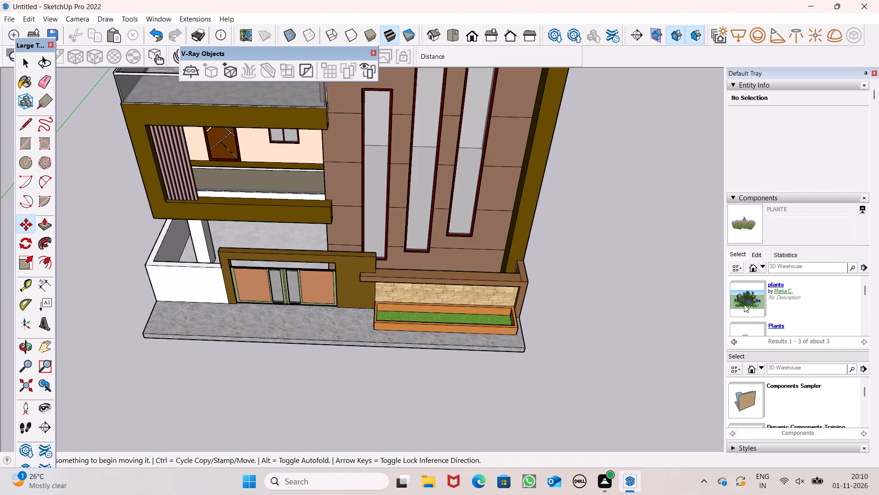
{"action": "left_click", "coordinate": [744, 304]}
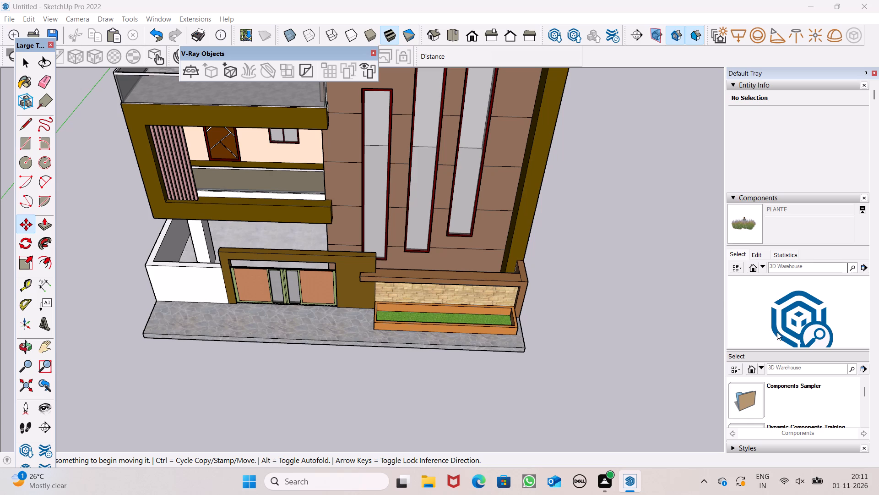
{"action": "scroll", "coordinate": [772, 314], "scroll_direction": "down", "scroll_amount": 1}
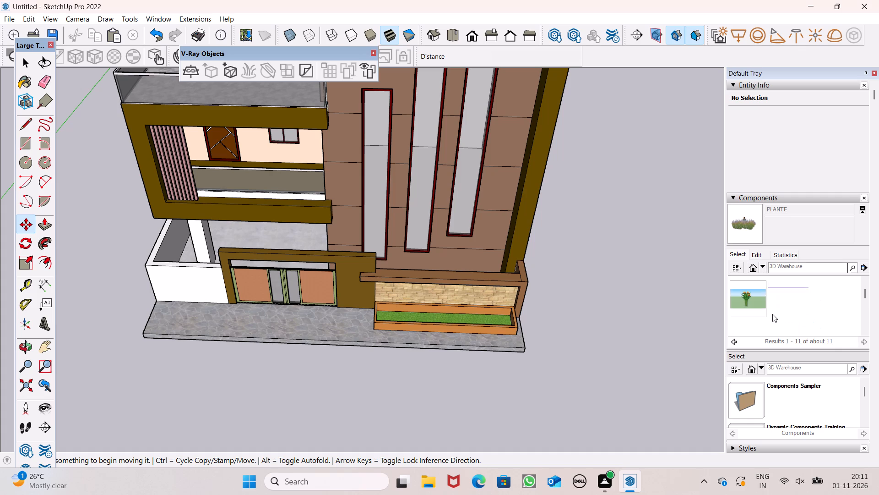
{"action": "scroll", "coordinate": [771, 313], "scroll_direction": "down", "scroll_amount": 3}
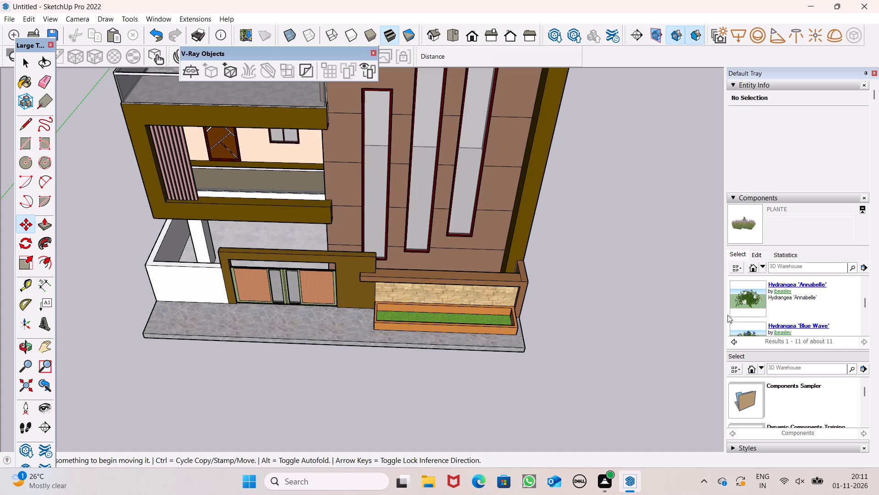
Insert the Hydrangea 'Annabelle' component at the end of the grass planter nearest the gate.
{"action": "left_click", "coordinate": [743, 304]}
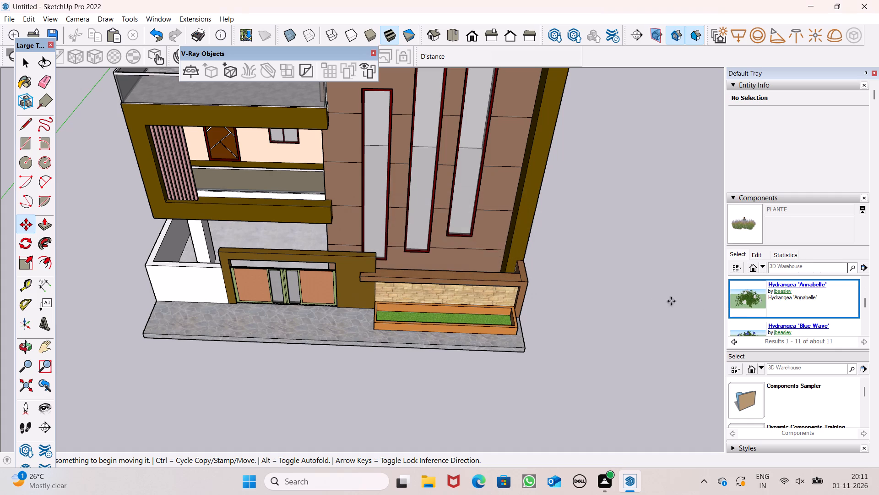
{"action": "left_click", "coordinate": [548, 285]}
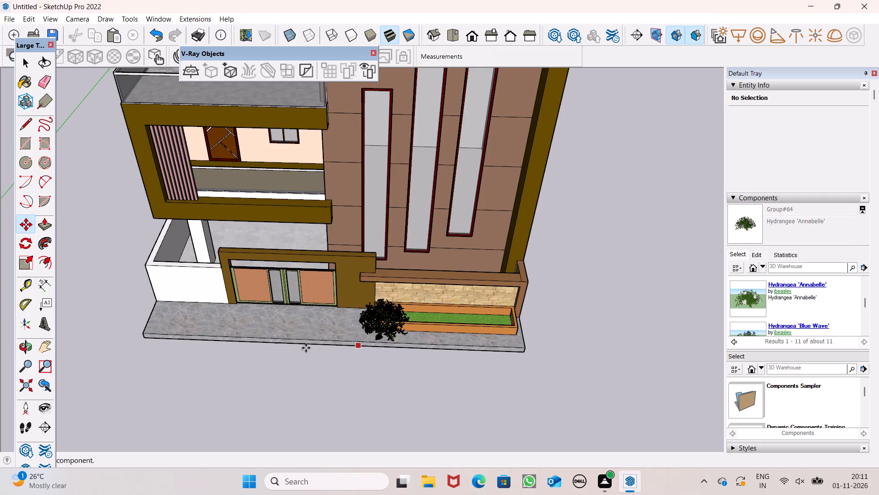
{"action": "scroll", "coordinate": [266, 347], "scroll_direction": "up", "scroll_amount": 7}
{"action": "scroll", "coordinate": [409, 341], "scroll_direction": "up", "scroll_amount": 17}
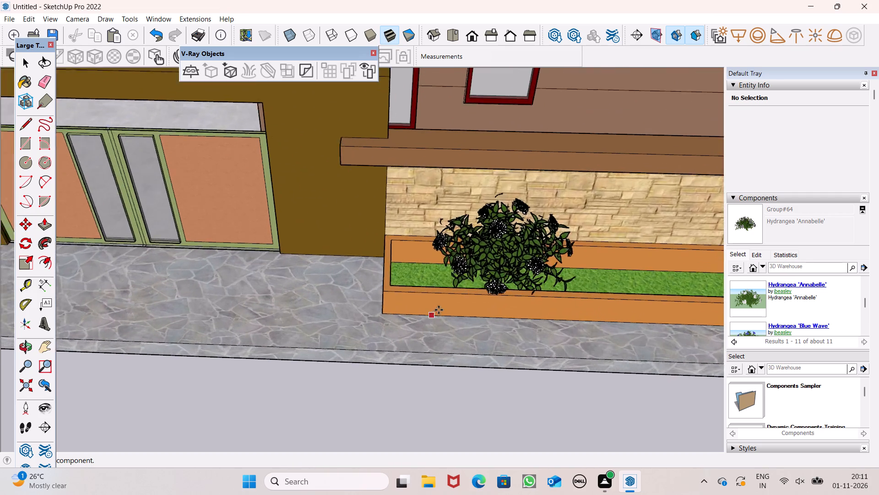
{"action": "scroll", "coordinate": [439, 310], "scroll_direction": "up", "scroll_amount": 2}
{"action": "middle_click_drag", "start_coordinate": [460, 323], "coordinate": [331, 227]}
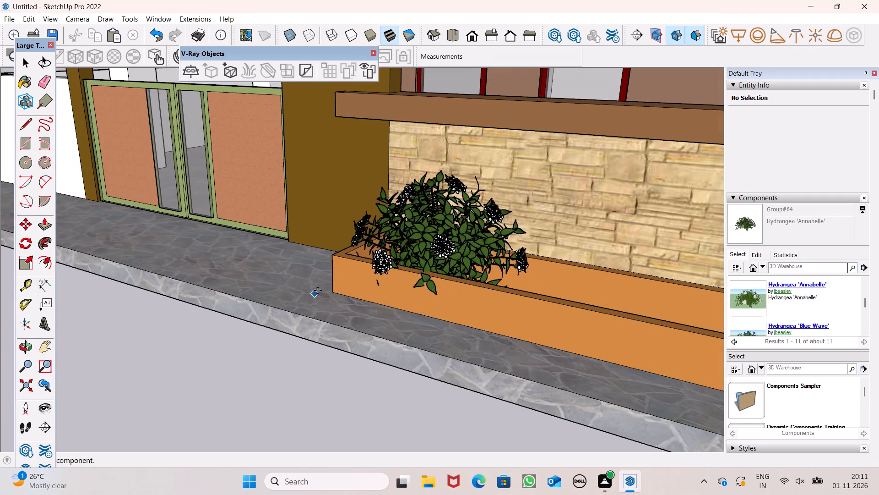
{"action": "left_click", "coordinate": [318, 286]}
Move the hydrangea to fit across the planter's width at the gate end, over the grass, and deselect it.
{"action": "middle_click_drag", "start_coordinate": [448, 296], "coordinate": [281, 330]}
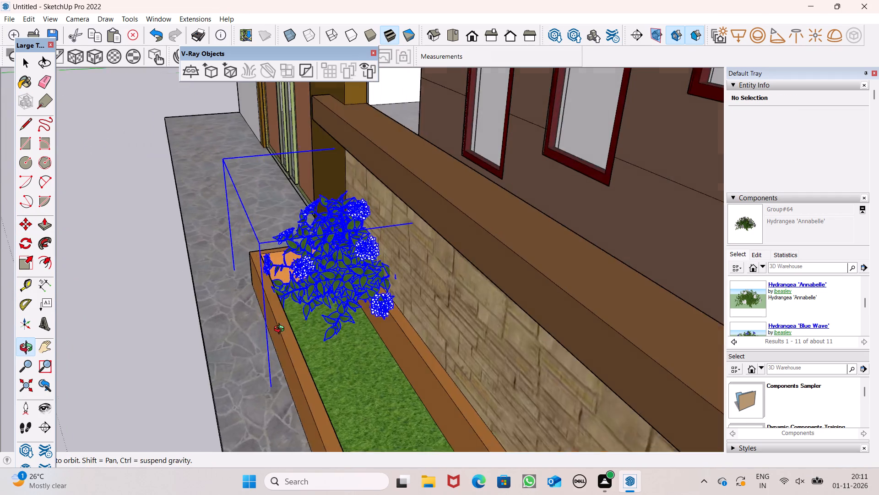
{"action": "middle_click_drag", "start_coordinate": [281, 330], "coordinate": [326, 302]}
{"action": "scroll", "coordinate": [326, 302], "scroll_direction": "up", "scroll_amount": 1}
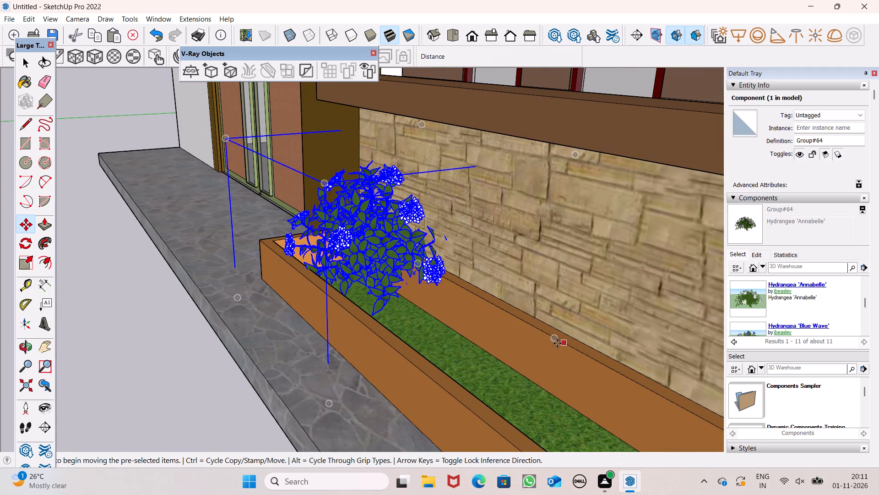
{"action": "left_click_drag", "start_coordinate": [555, 342], "coordinate": [553, 379]}
{"action": "middle_click_drag", "start_coordinate": [536, 373], "coordinate": [465, 374]}
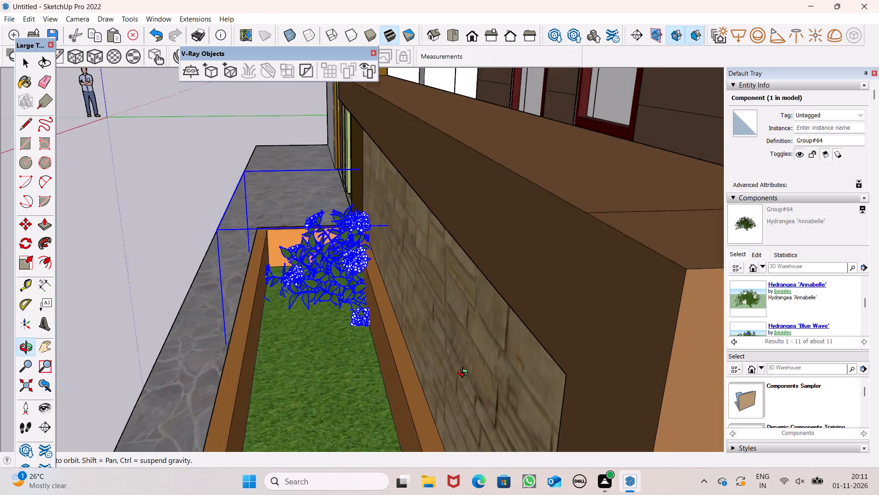
{"action": "middle_click_drag", "start_coordinate": [465, 374], "coordinate": [526, 373]}
{"action": "scroll", "coordinate": [491, 348], "scroll_direction": "down", "scroll_amount": 5}
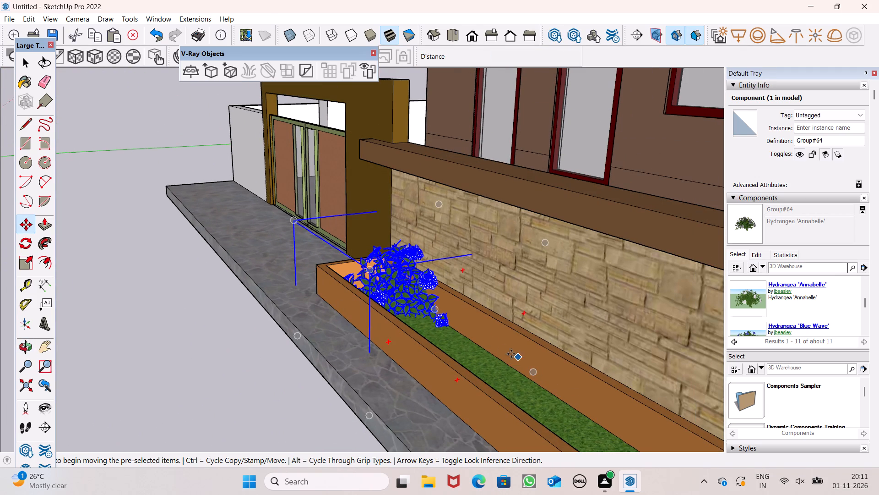
{"action": "left_click_drag", "start_coordinate": [530, 374], "coordinate": [515, 379]}
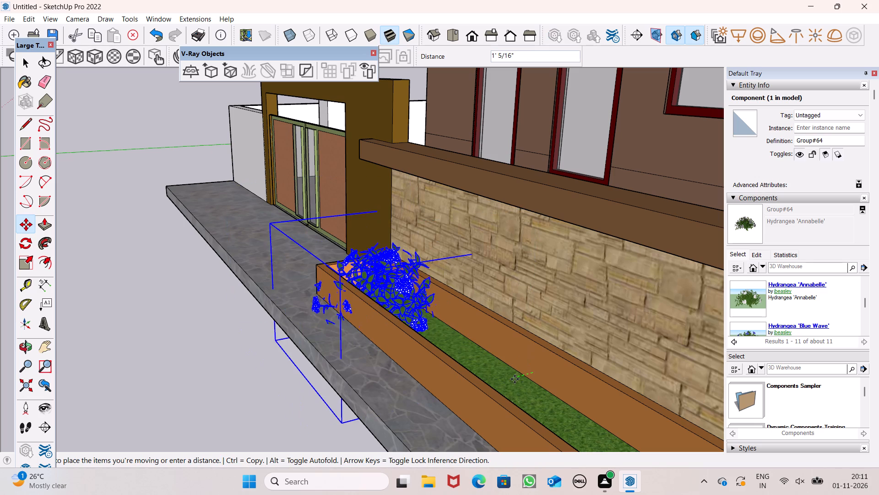
{"action": "left_click_drag", "start_coordinate": [515, 379], "coordinate": [523, 366]}
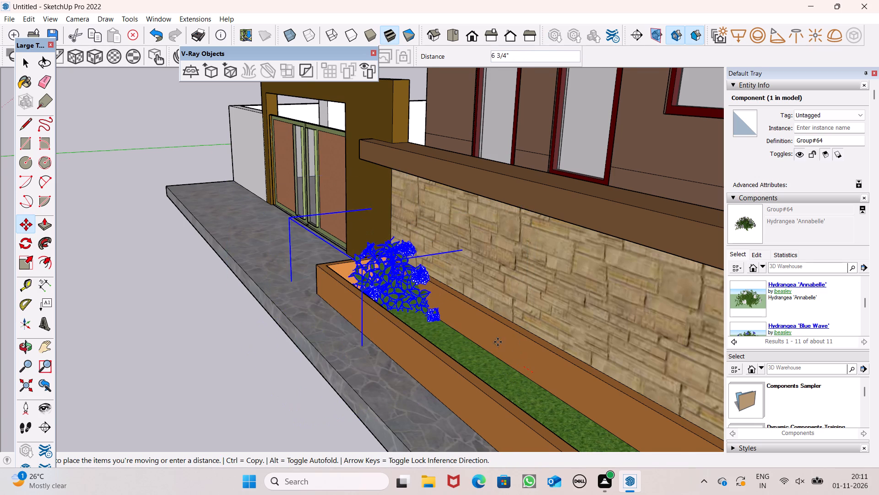
{"action": "scroll", "coordinate": [498, 342], "scroll_direction": "down", "scroll_amount": 4}
{"action": "middle_click_drag", "start_coordinate": [461, 414], "coordinate": [439, 407]}
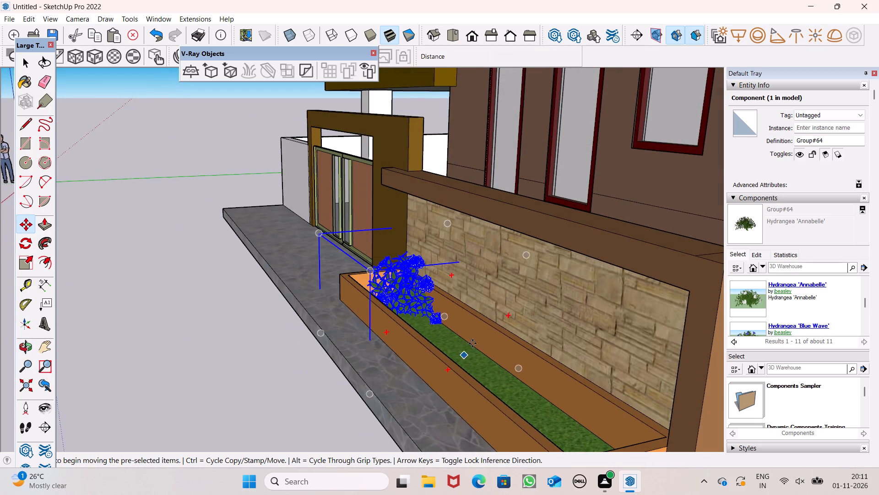
{"action": "scroll", "coordinate": [475, 340], "scroll_direction": "up", "scroll_amount": 2}
{"action": "left_click_drag", "start_coordinate": [528, 374], "coordinate": [514, 376]}
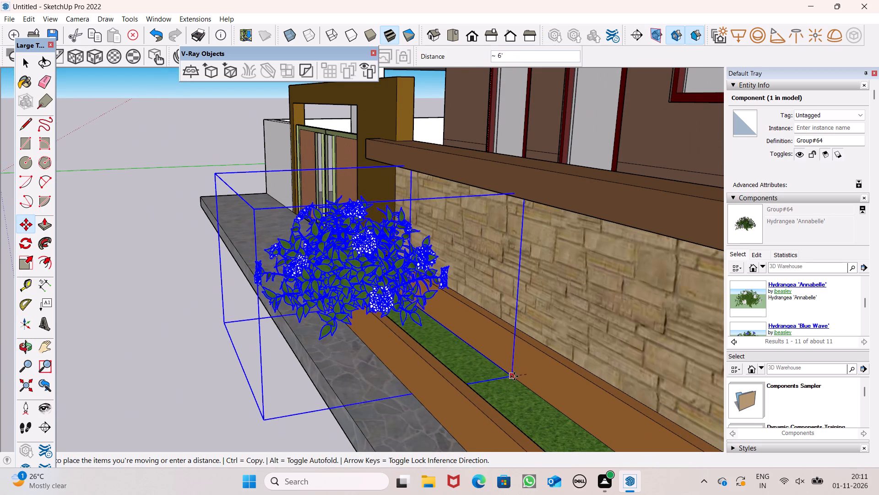
{"action": "left_click_drag", "start_coordinate": [514, 376], "coordinate": [517, 374]}
{"action": "middle_click_drag", "start_coordinate": [505, 390], "coordinate": [485, 441]}
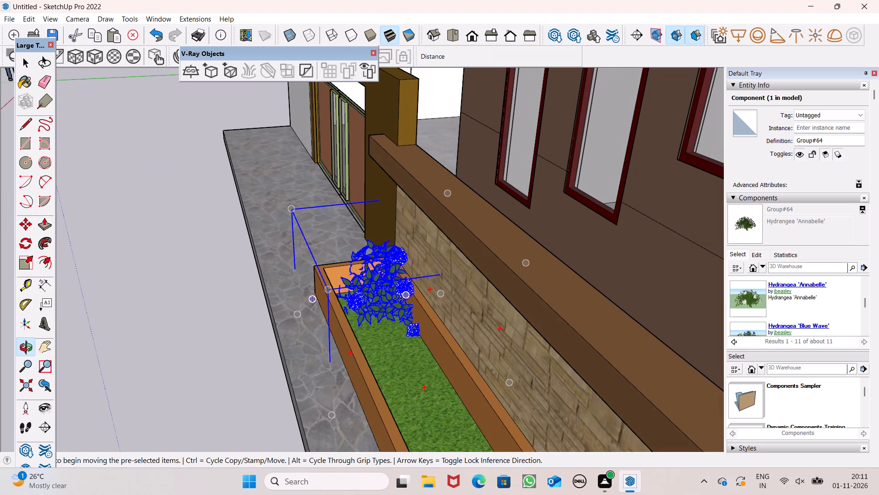
{"action": "left_click_drag", "start_coordinate": [316, 302], "coordinate": [305, 306]}
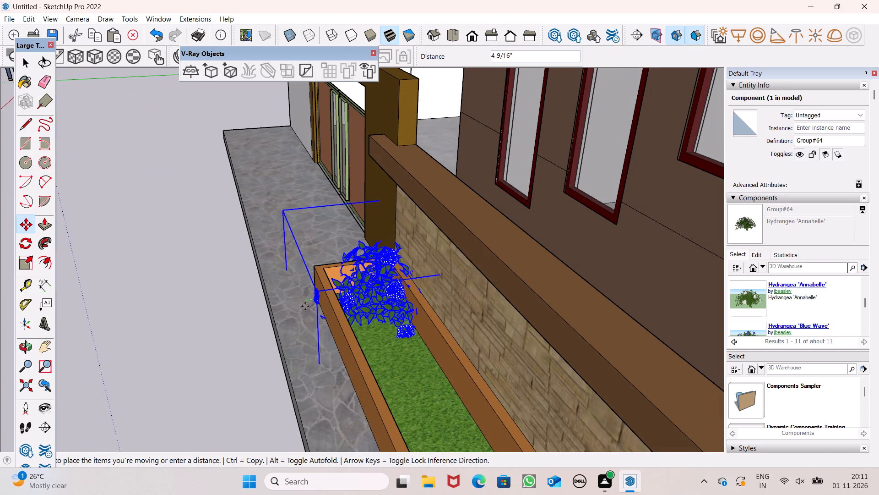
{"action": "left_click_drag", "start_coordinate": [305, 306], "coordinate": [295, 304]}
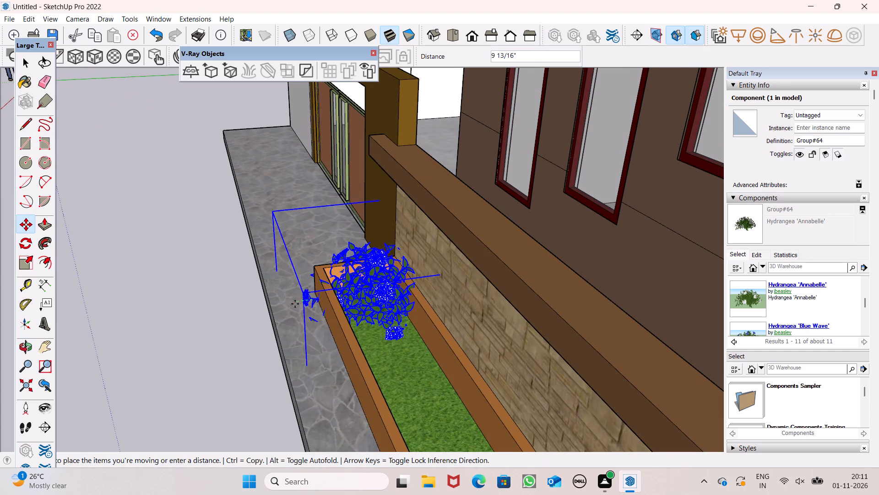
{"action": "left_click", "coordinate": [183, 241]}
{"action": "key", "text": "space"}
{"action": "left_click", "coordinate": [183, 241]}
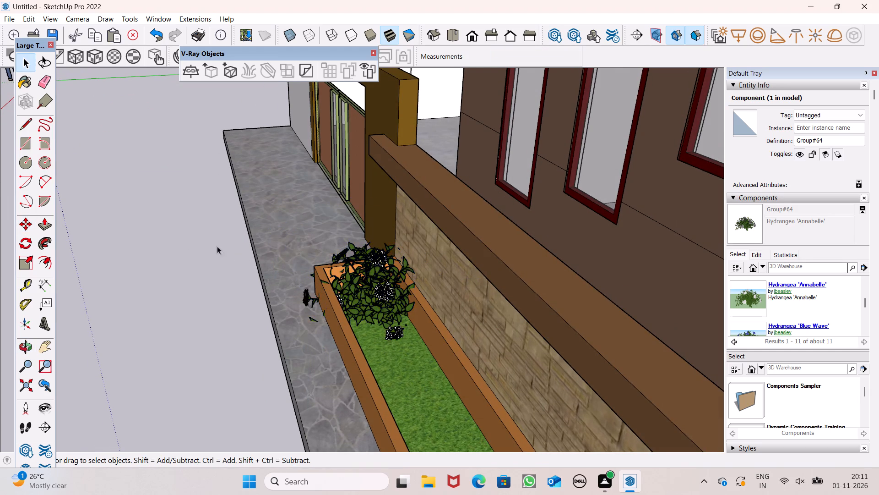
Copy the hydrangea about 3' 3" along the planter, away from the gate.
{"action": "scroll", "coordinate": [235, 267], "scroll_direction": "down", "scroll_amount": 4}
{"action": "middle_click_drag", "start_coordinate": [324, 337], "coordinate": [384, 313]}
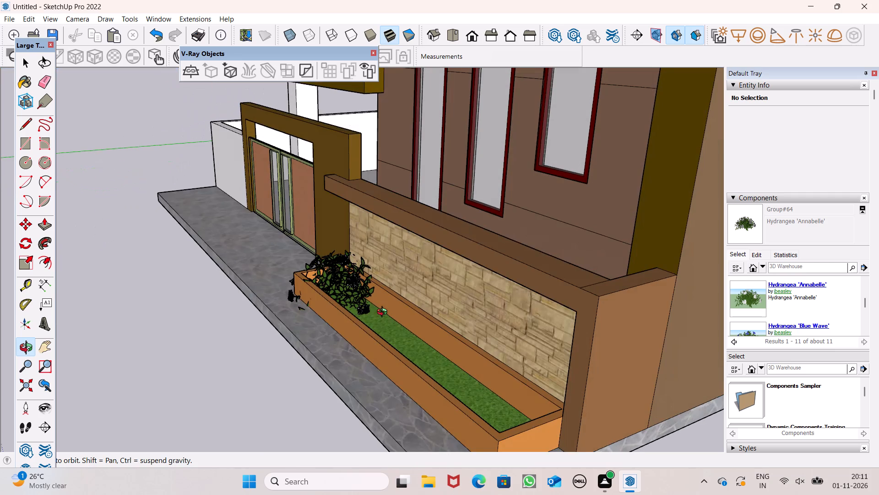
{"action": "middle_click_drag", "start_coordinate": [384, 313], "coordinate": [384, 313]}
{"action": "left_click", "coordinate": [340, 291]}
{"action": "key", "text": "m"}
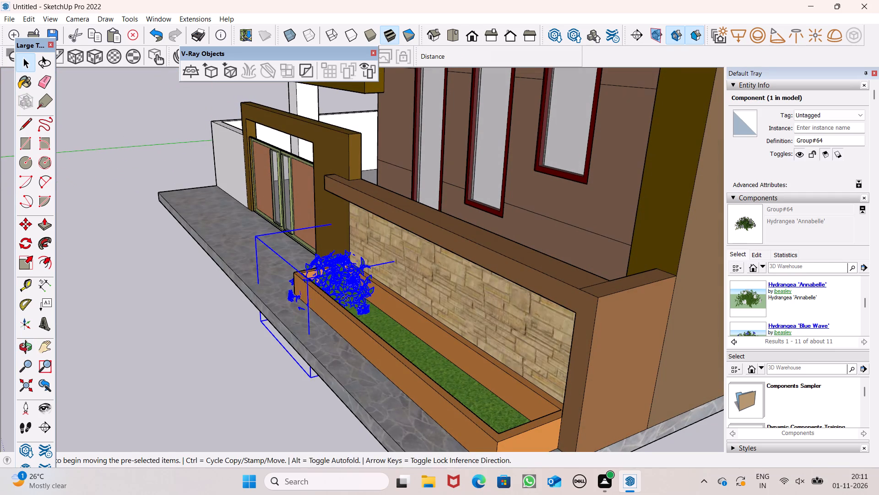
{"action": "key", "text": "Return"}
{"action": "scroll", "coordinate": [346, 299], "scroll_direction": "up", "scroll_amount": 2}
{"action": "scroll", "coordinate": [380, 282], "scroll_direction": "down", "scroll_amount": 6}
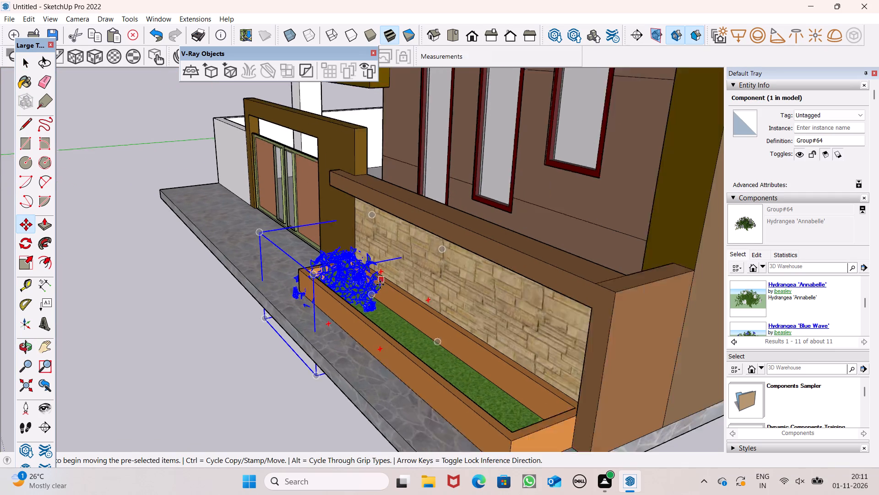
{"action": "middle_click_drag", "start_coordinate": [375, 321], "coordinate": [392, 352]}
{"action": "scroll", "coordinate": [371, 272], "scroll_direction": "down", "scroll_amount": 2}
{"action": "middle_click_drag", "start_coordinate": [394, 320], "coordinate": [397, 335]}
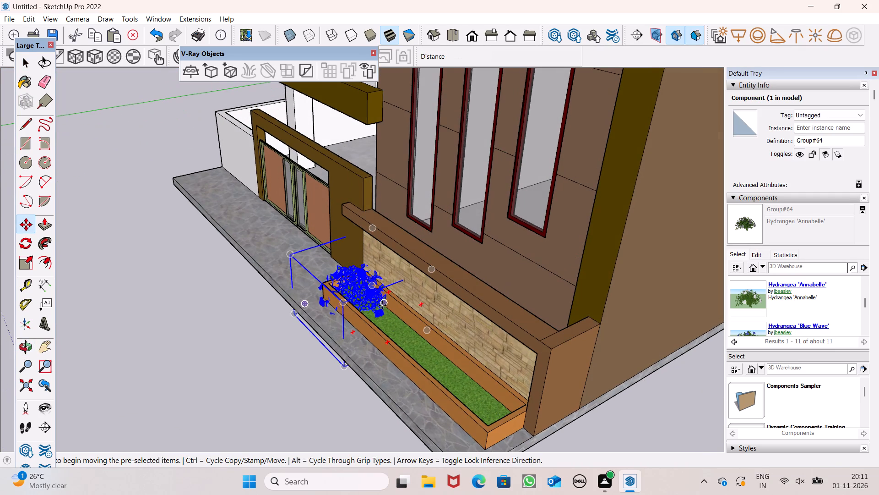
{"action": "left_click_drag", "start_coordinate": [377, 303], "coordinate": [401, 332]}
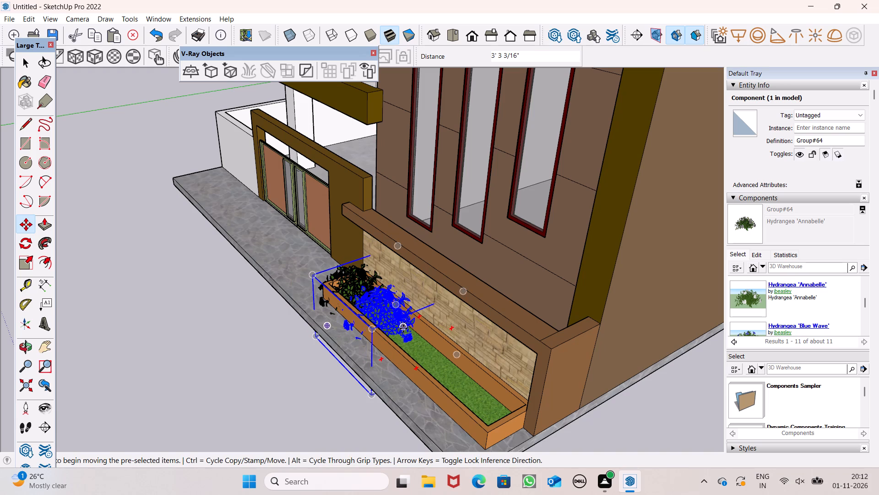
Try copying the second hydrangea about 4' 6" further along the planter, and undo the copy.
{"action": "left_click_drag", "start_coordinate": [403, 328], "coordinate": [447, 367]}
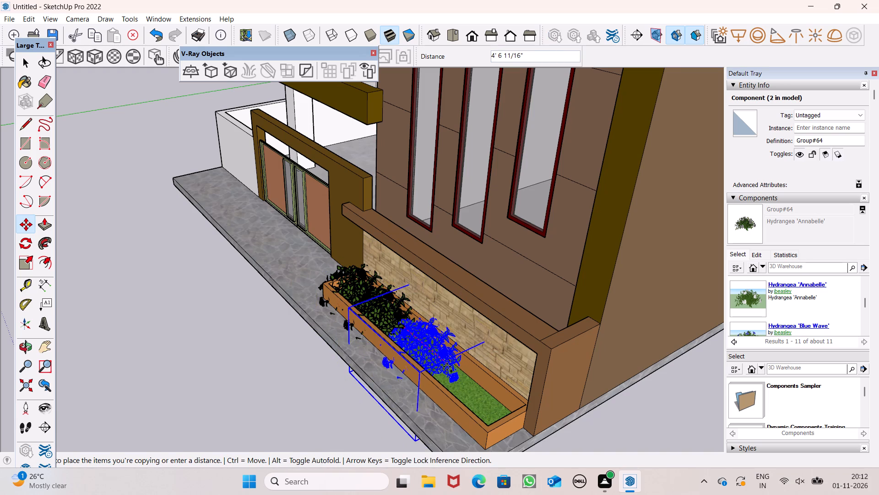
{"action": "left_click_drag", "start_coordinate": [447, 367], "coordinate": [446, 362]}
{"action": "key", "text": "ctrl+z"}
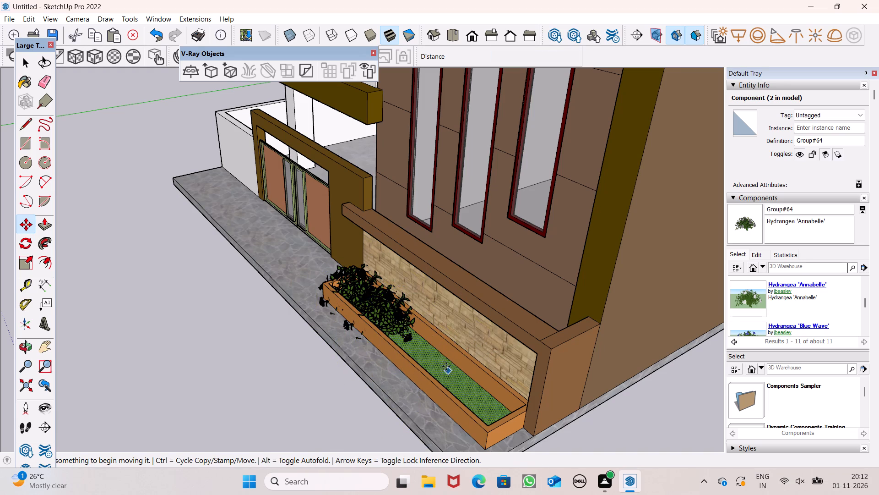
Copy the second hydrangea about 3' 5" further along the planter to place a third one.
{"action": "key", "text": "space"}
{"action": "left_click", "coordinate": [395, 323]}
{"action": "key", "text": "m"}
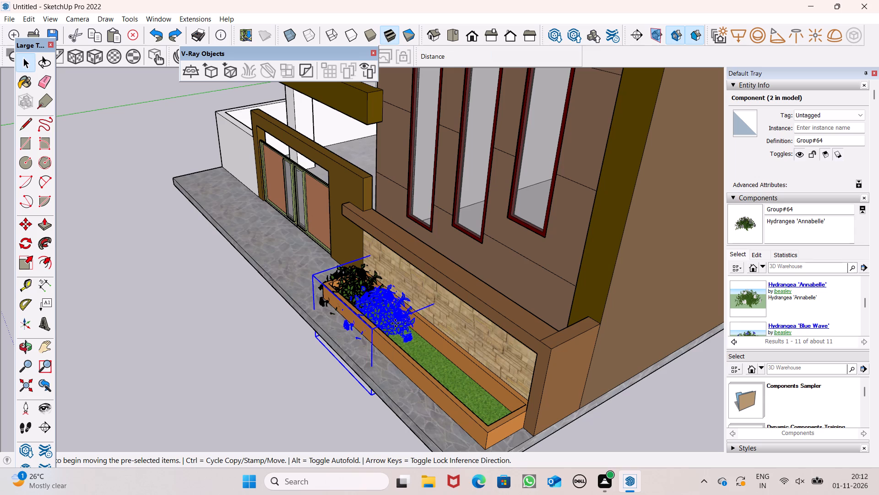
{"action": "key", "text": "Return"}
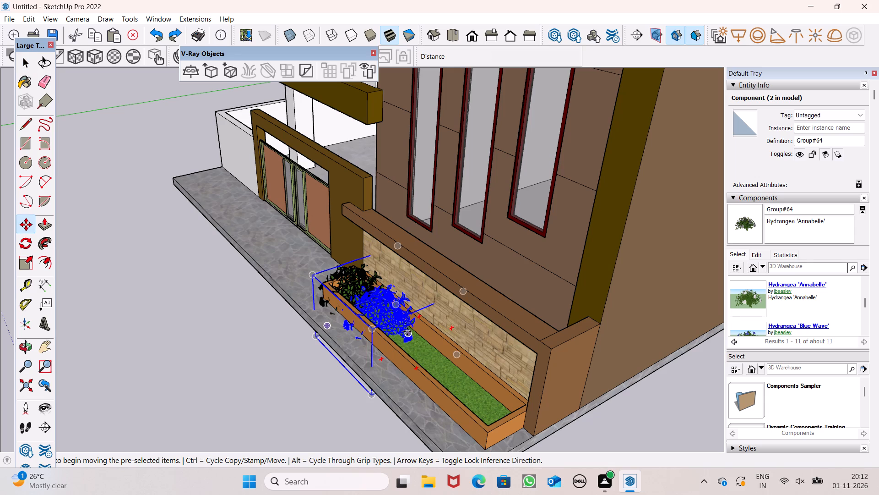
{"action": "left_click_drag", "start_coordinate": [407, 331], "coordinate": [442, 363]}
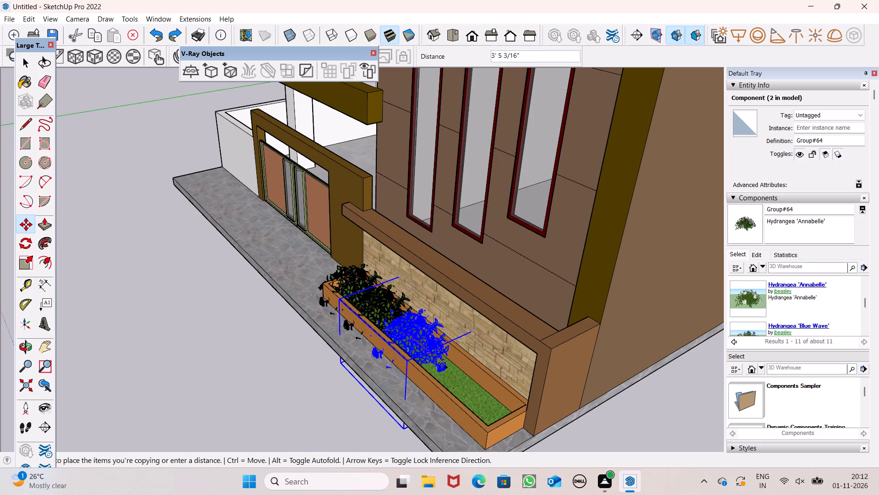
{"action": "left_click_drag", "start_coordinate": [442, 363], "coordinate": [442, 363]}
Copy the third hydrangea about 2' 8" further along the planter to place a fourth one.
{"action": "left_click_drag", "start_coordinate": [443, 364], "coordinate": [447, 368]}
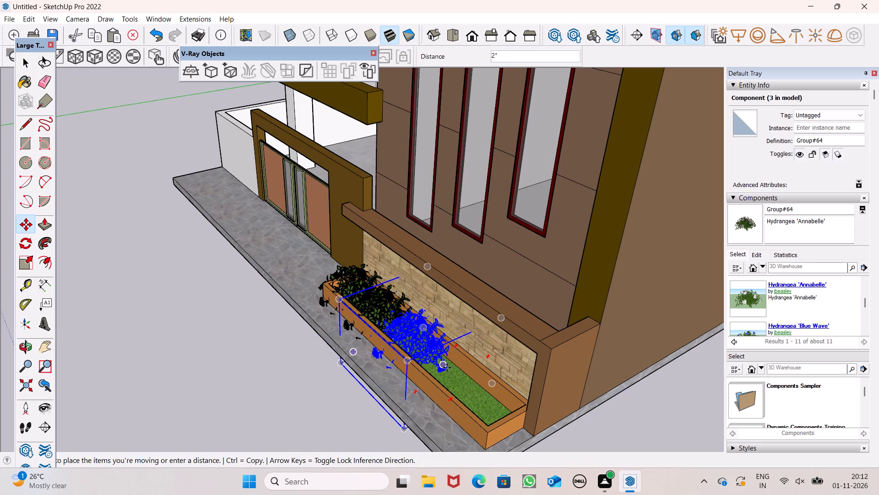
{"action": "left_click_drag", "start_coordinate": [447, 368], "coordinate": [468, 395]}
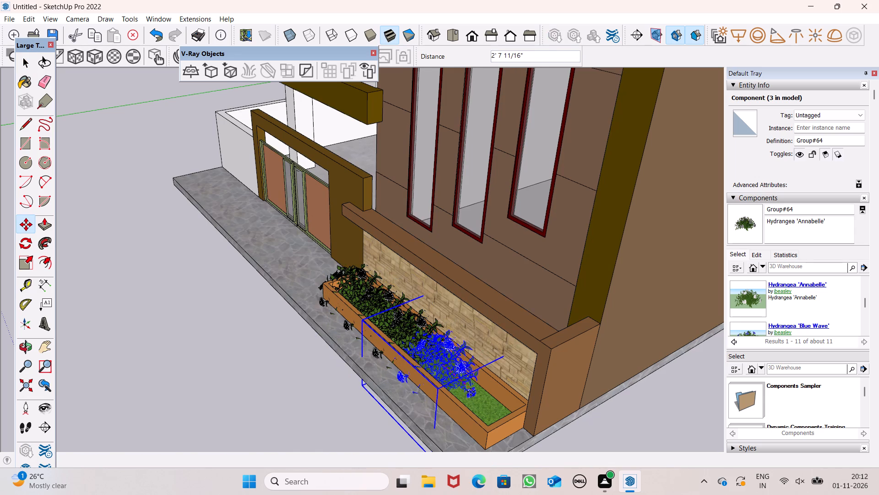
Copy the fourth hydrangea about 3' 4" further along the planter to place a fifth one at the far end, and deselect it.
{"action": "left_click_drag", "start_coordinate": [475, 396], "coordinate": [481, 403]}
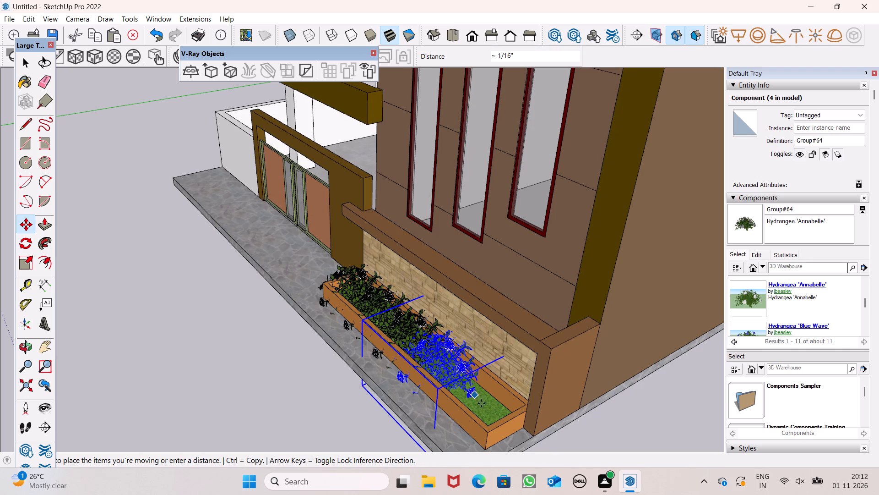
{"action": "left_click_drag", "start_coordinate": [481, 403], "coordinate": [501, 423]}
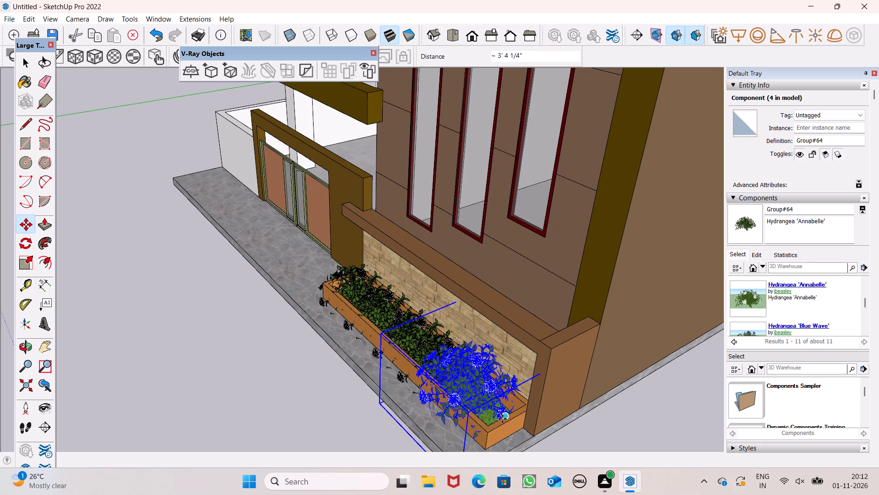
{"action": "scroll", "coordinate": [473, 341], "scroll_direction": "down", "scroll_amount": 4}
{"action": "key", "text": "space"}
{"action": "scroll", "coordinate": [566, 357], "scroll_direction": "down", "scroll_amount": 6}
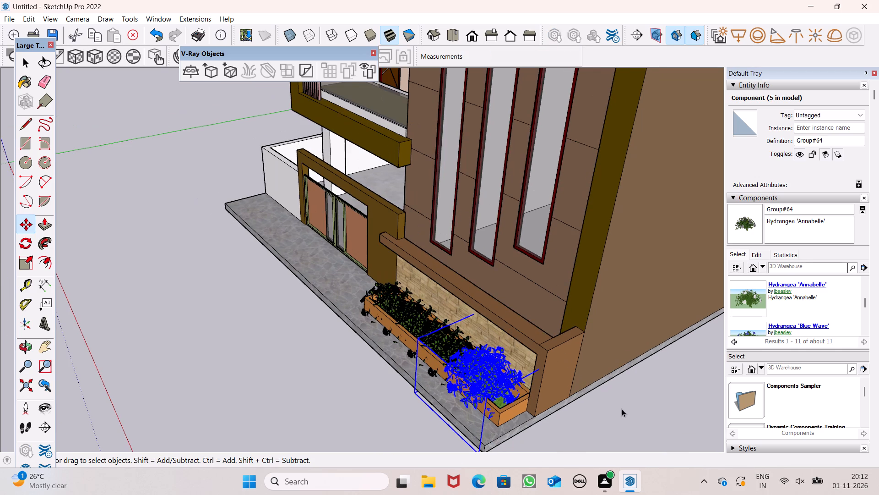
{"action": "left_click", "coordinate": [646, 423]}
{"action": "scroll", "coordinate": [619, 386], "scroll_direction": "down", "scroll_amount": 1}
{"action": "key", "text": "space"}
Move the fifth hydrangea about 7 1/2" along the planter towards its far end, and deselect it.
{"action": "middle_click_drag", "start_coordinate": [608, 404], "coordinate": [619, 297]}
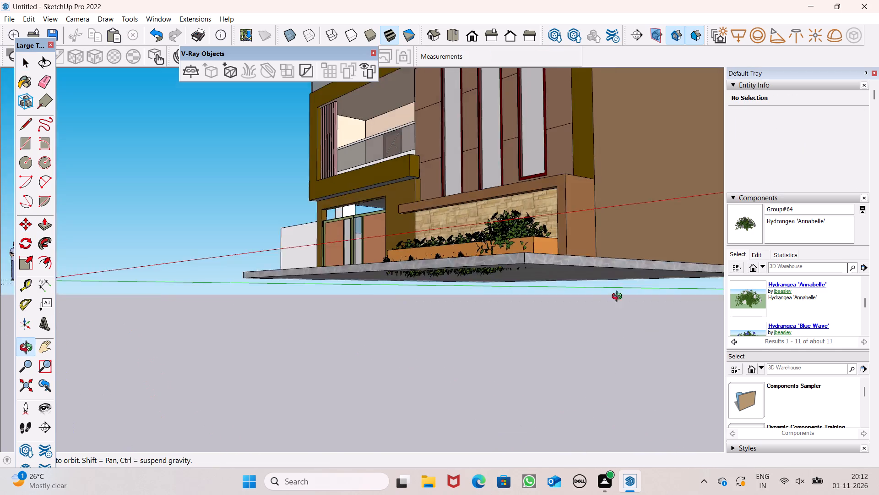
{"action": "middle_click_drag", "start_coordinate": [619, 297], "coordinate": [619, 317]}
{"action": "scroll", "coordinate": [537, 316], "scroll_direction": "up", "scroll_amount": 9}
{"action": "middle_click_drag", "start_coordinate": [532, 307], "coordinate": [502, 357]}
{"action": "scroll", "coordinate": [505, 358], "scroll_direction": "up", "scroll_amount": 4}
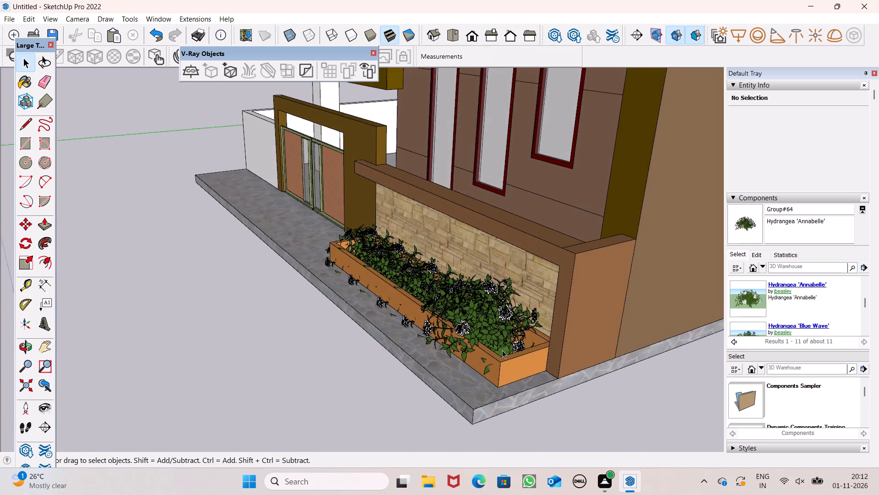
{"action": "scroll", "coordinate": [502, 350], "scroll_direction": "up", "scroll_amount": 4}
{"action": "left_click", "coordinate": [505, 329]}
{"action": "key", "text": "m"}
{"action": "key", "text": "Return"}
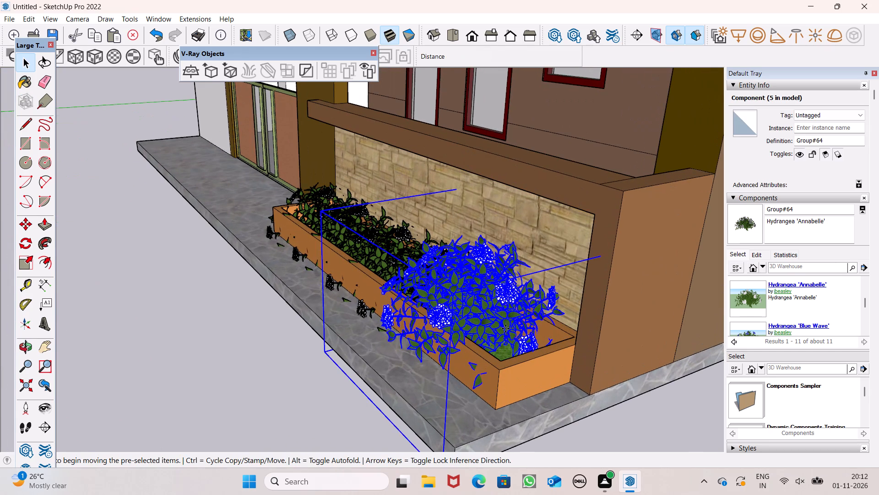
{"action": "left_click_drag", "start_coordinate": [504, 322], "coordinate": [516, 334]}
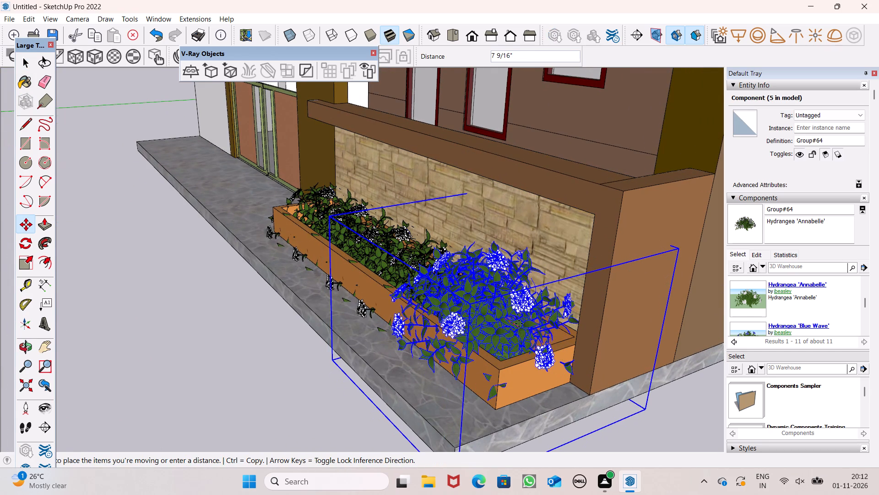
{"action": "scroll", "coordinate": [517, 313], "scroll_direction": "down", "scroll_amount": 6}
{"action": "middle_click_drag", "start_coordinate": [514, 335], "coordinate": [722, 359]}
{"action": "scroll", "coordinate": [722, 359], "scroll_direction": "up", "scroll_amount": 1}
{"action": "key", "text": "space"}
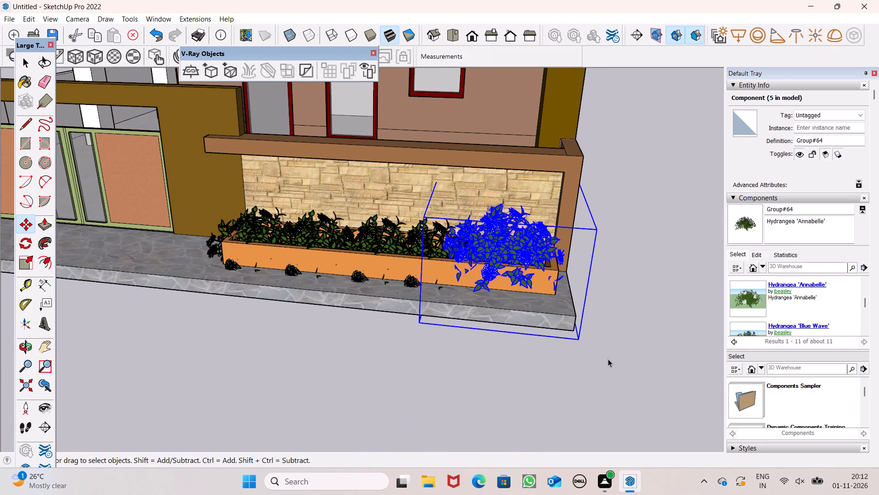
{"action": "left_click", "coordinate": [608, 358]}
Examine the hydrangea row in the planter and the building's front elevation, and look over the remaining hydrangea models.
{"action": "scroll", "coordinate": [525, 318], "scroll_direction": "down", "scroll_amount": 6}
{"action": "middle_click_drag", "start_coordinate": [403, 340], "coordinate": [540, 323]}
{"action": "scroll", "coordinate": [540, 323], "scroll_direction": "up", "scroll_amount": 1}
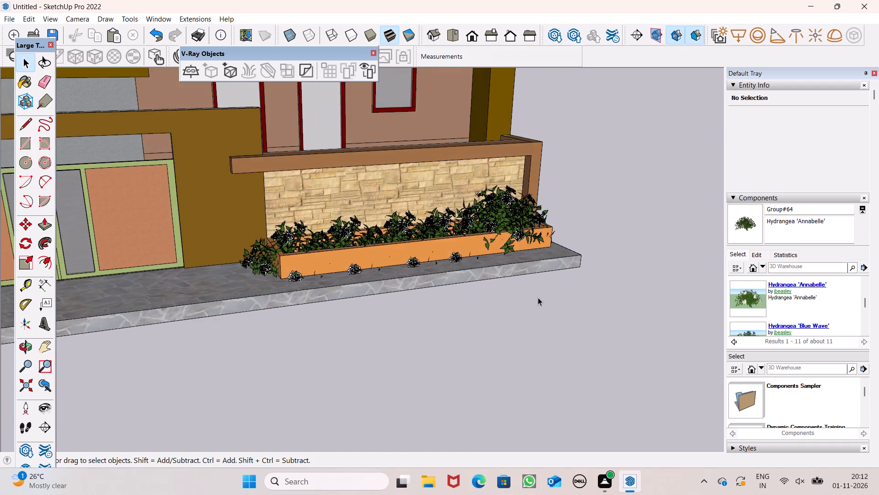
{"action": "scroll", "coordinate": [538, 297], "scroll_direction": "down", "scroll_amount": 13}
{"action": "middle_click_drag", "start_coordinate": [551, 306], "coordinate": [515, 333]}
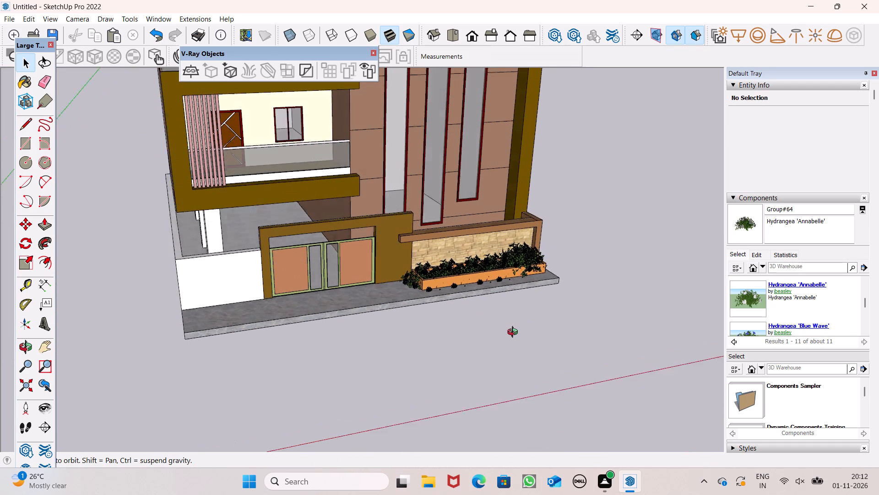
{"action": "middle_click_drag", "start_coordinate": [515, 333], "coordinate": [455, 324]}
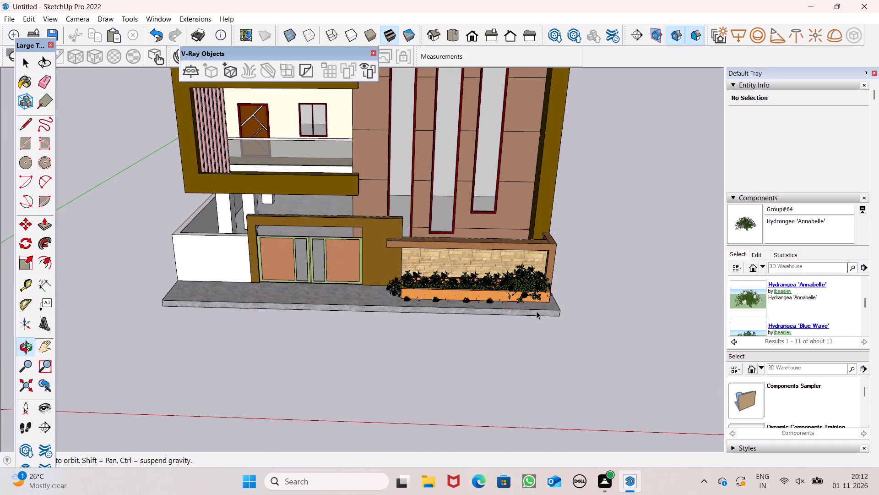
{"action": "scroll", "coordinate": [572, 307], "scroll_direction": "down", "scroll_amount": 4}
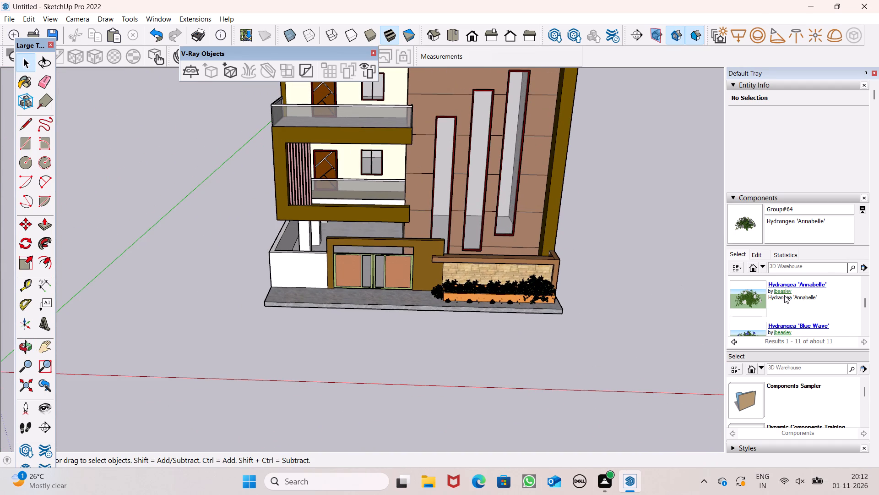
{"action": "scroll", "coordinate": [784, 296], "scroll_direction": "down", "scroll_amount": 3}
{"action": "scroll", "coordinate": [730, 303], "scroll_direction": "up", "scroll_amount": 3}
{"action": "scroll", "coordinate": [759, 305], "scroll_direction": "down", "scroll_amount": 1}
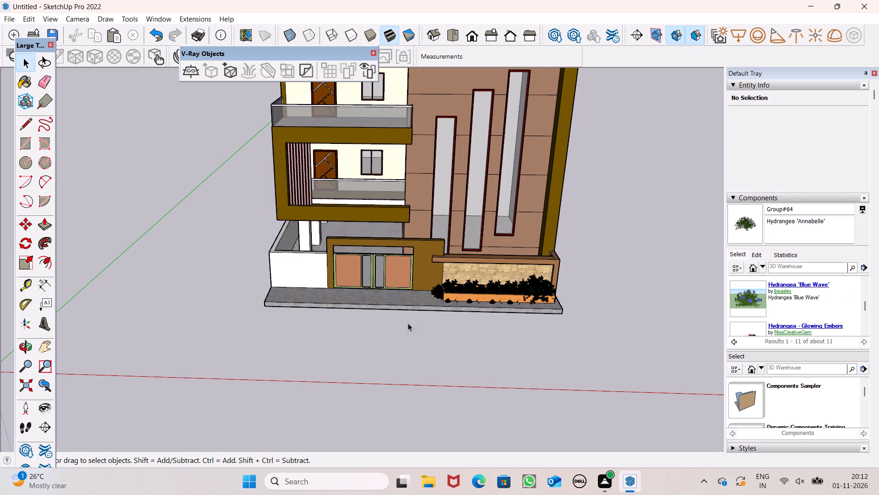
{"action": "scroll", "coordinate": [416, 320], "scroll_direction": "up", "scroll_amount": 7}
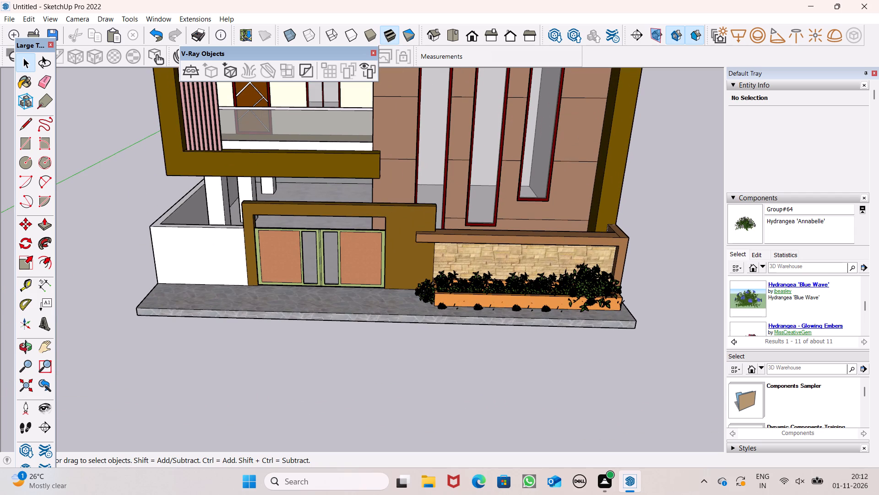
Search the 3D Warehouse for "plants", browse the models and pick one of them.
{"action": "left_click", "coordinate": [771, 268]}
{"action": "key", "text": "p"}
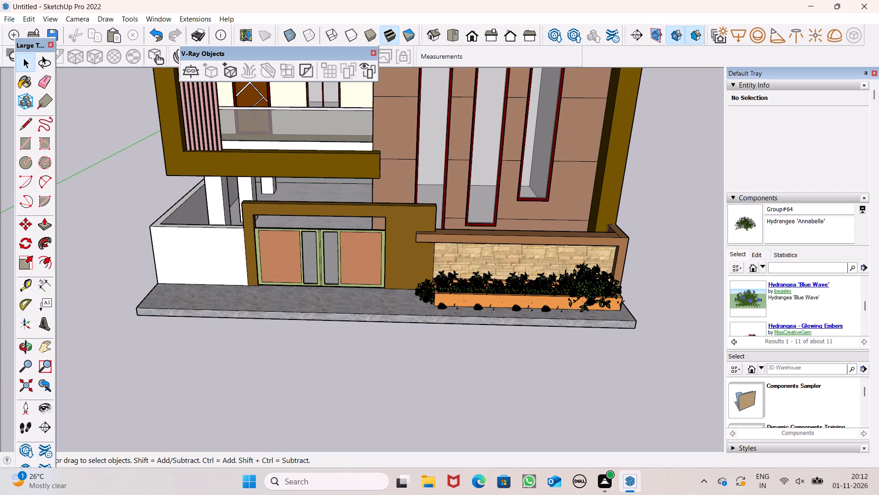
{"action": "type", "text": "lants"}
{"action": "key", "text": "Return"}
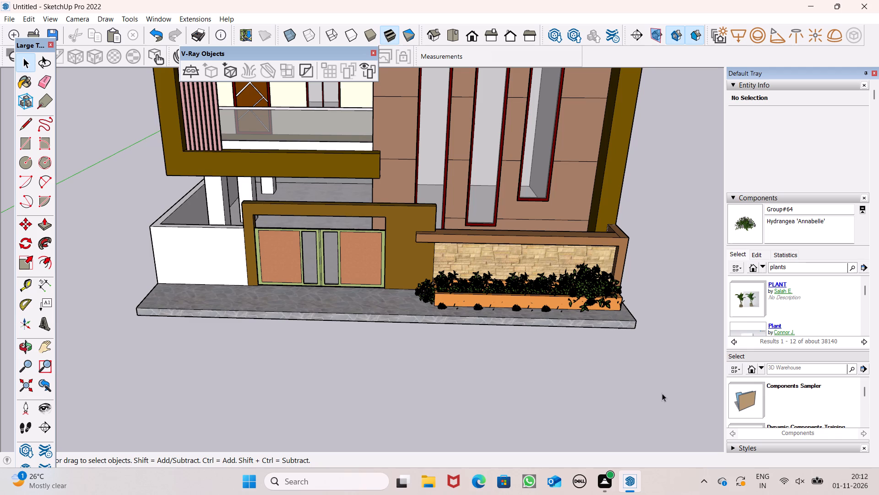
{"action": "scroll", "coordinate": [750, 291], "scroll_direction": "down", "scroll_amount": 1}
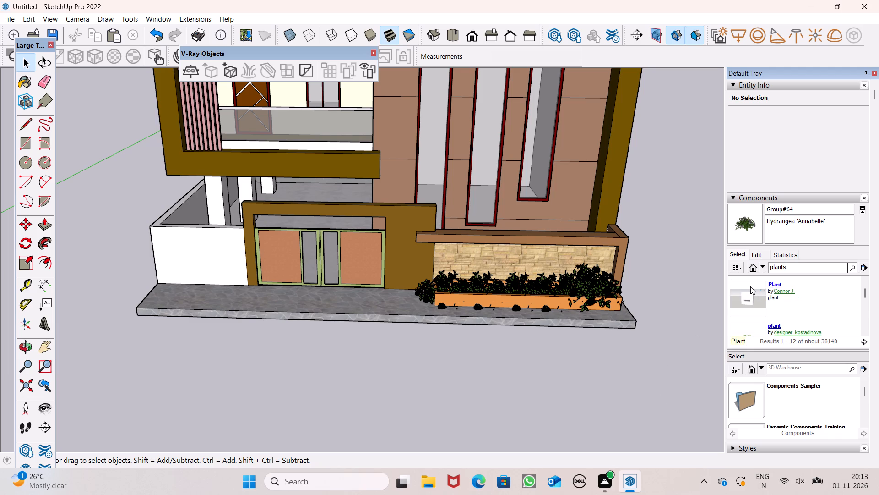
{"action": "scroll", "coordinate": [751, 301], "scroll_direction": "down", "scroll_amount": 1}
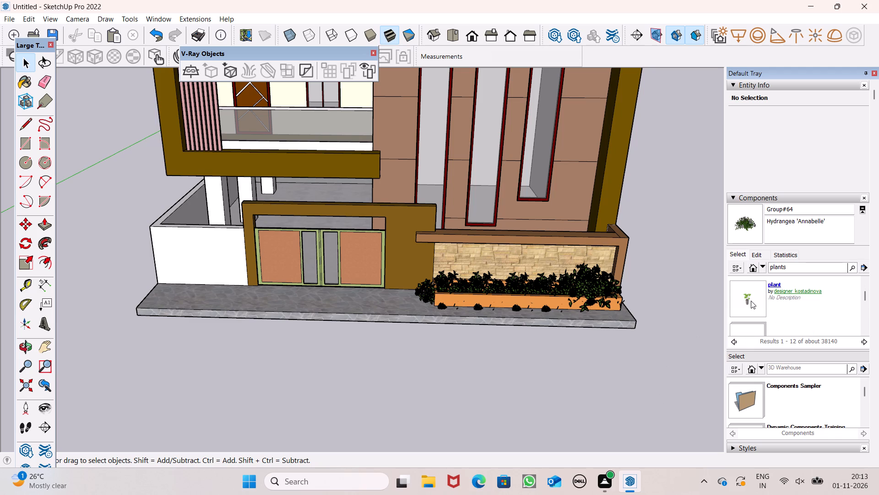
{"action": "scroll", "coordinate": [751, 302], "scroll_direction": "down", "scroll_amount": 5}
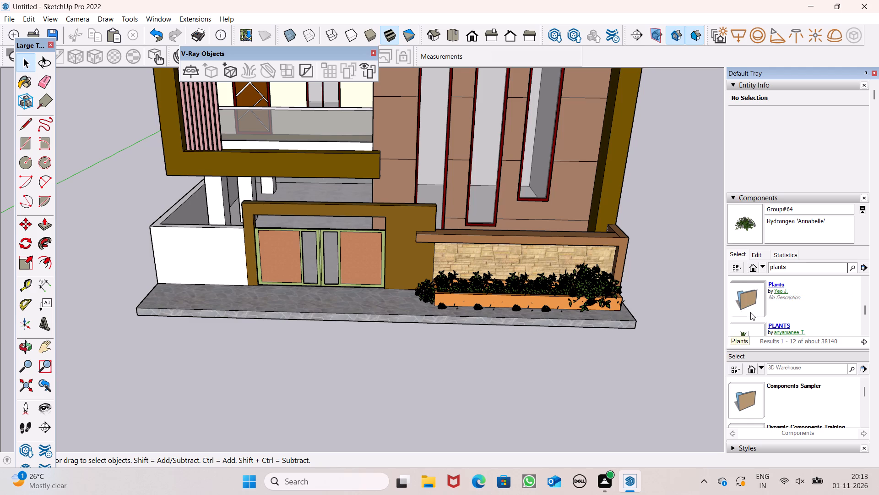
{"action": "scroll", "coordinate": [750, 312], "scroll_direction": "down", "scroll_amount": 2}
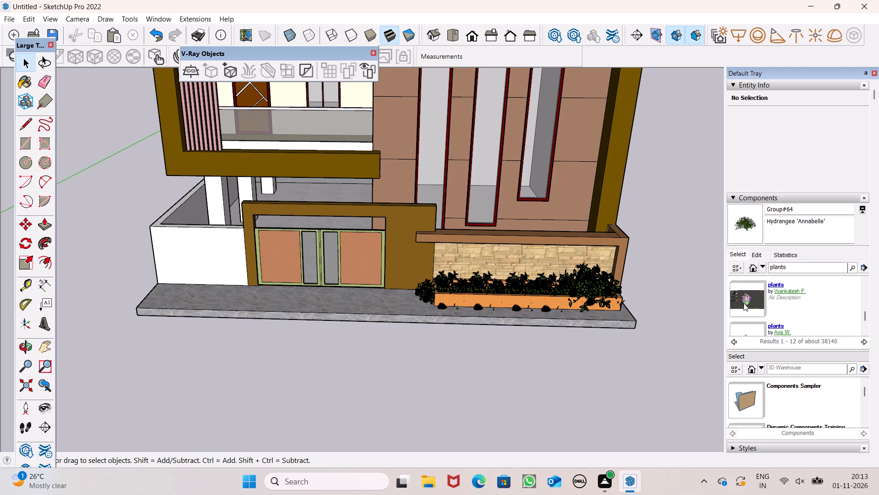
{"action": "scroll", "coordinate": [743, 303], "scroll_direction": "down", "scroll_amount": 2}
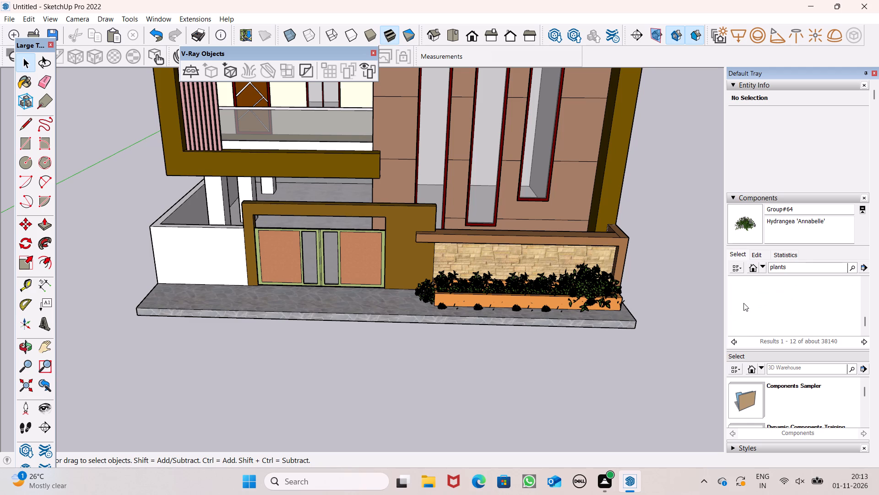
{"action": "scroll", "coordinate": [743, 303], "scroll_direction": "up", "scroll_amount": 6}
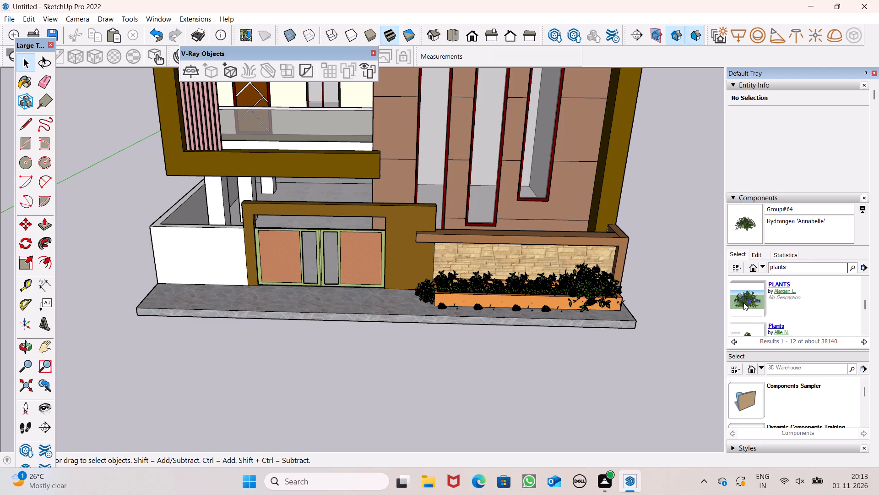
{"action": "scroll", "coordinate": [743, 302], "scroll_direction": "up", "scroll_amount": 2}
{"action": "left_click", "coordinate": [743, 302]}
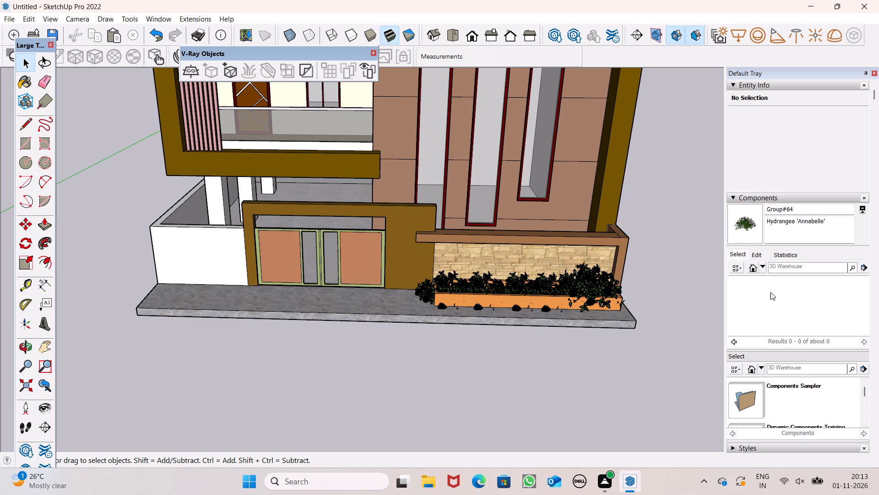
Search the 3D Warehouse for "plants" again and pick another plant model from the results.
{"action": "scroll", "coordinate": [770, 292], "scroll_direction": "down", "scroll_amount": 4}
{"action": "scroll", "coordinate": [768, 255], "scroll_direction": "up", "scroll_amount": 6}
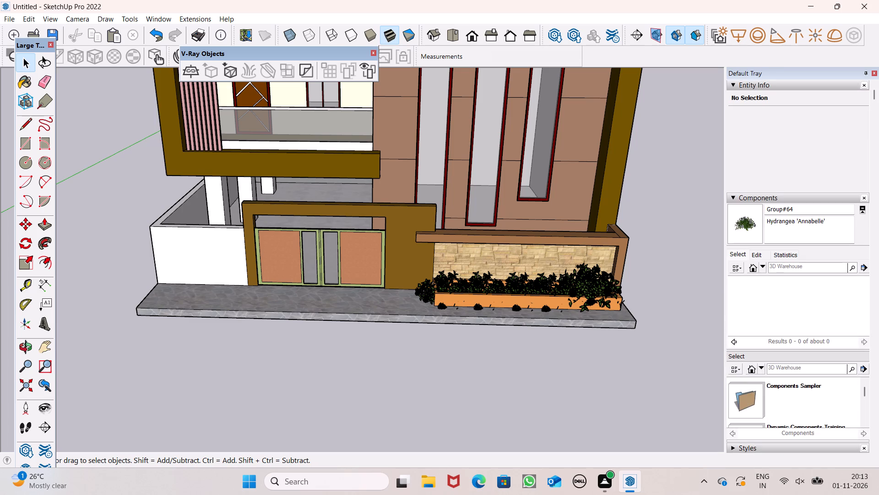
{"action": "scroll", "coordinate": [784, 270], "scroll_direction": "up", "scroll_amount": 2}
{"action": "left_click", "coordinate": [785, 270]}
{"action": "type", "text": "plants"}
{"action": "key", "text": "Return"}
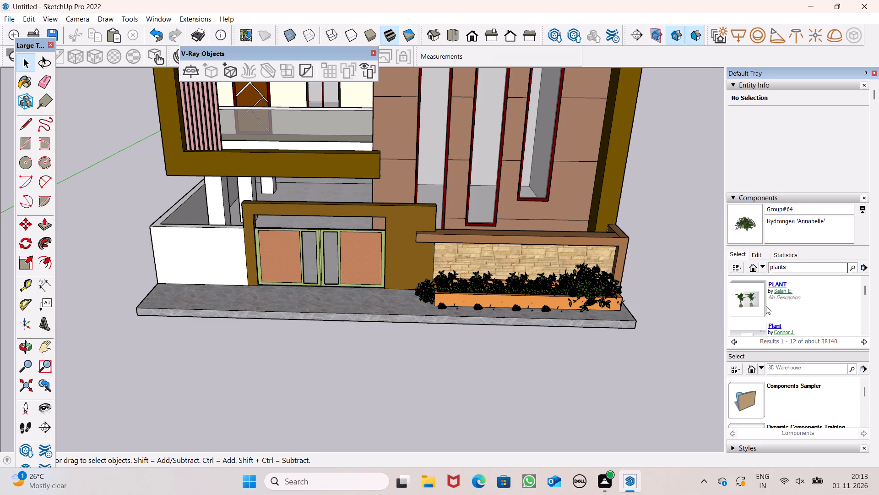
{"action": "scroll", "coordinate": [747, 291], "scroll_direction": "down", "scroll_amount": 1}
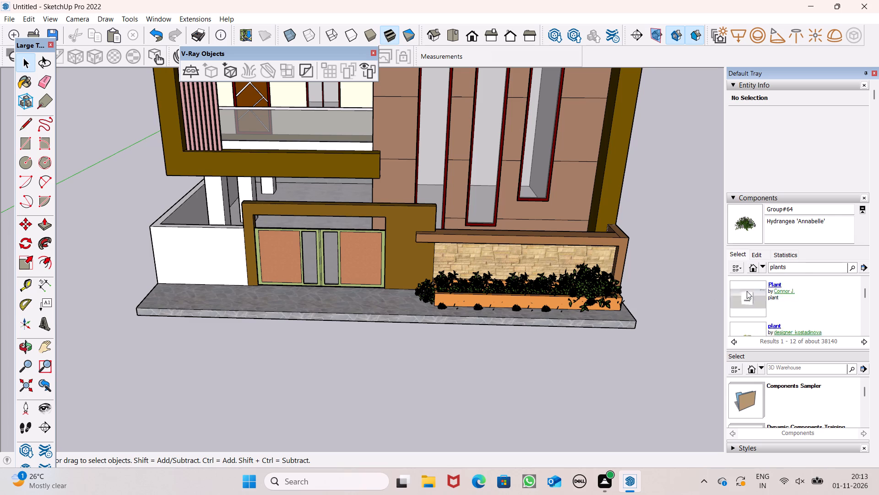
{"action": "scroll", "coordinate": [745, 291], "scroll_direction": "down", "scroll_amount": 3}
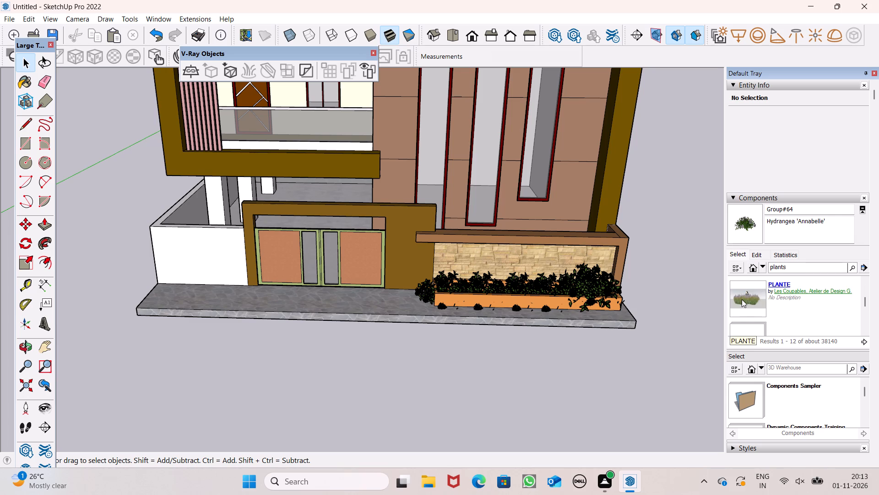
{"action": "scroll", "coordinate": [742, 299], "scroll_direction": "up", "scroll_amount": 1}
{"action": "left_click", "coordinate": [742, 301]}
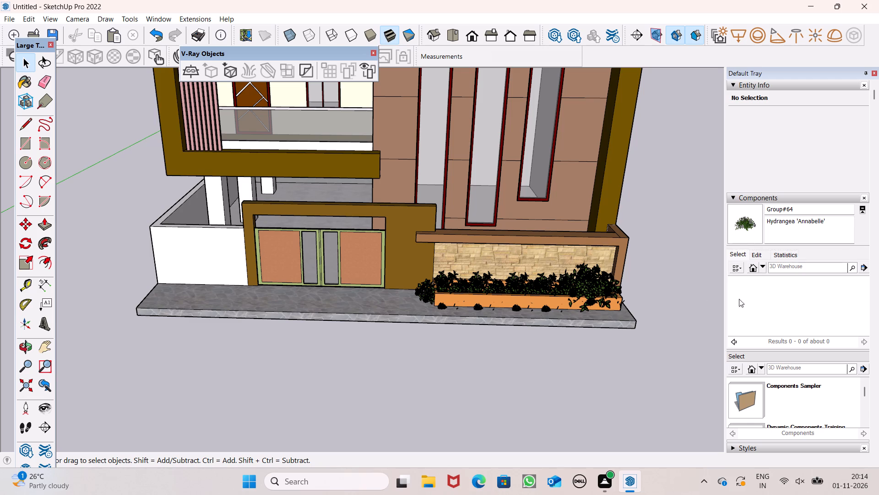
{"action": "scroll", "coordinate": [814, 289], "scroll_direction": "down", "scroll_amount": 4}
{"action": "scroll", "coordinate": [808, 267], "scroll_direction": "up", "scroll_amount": 2}
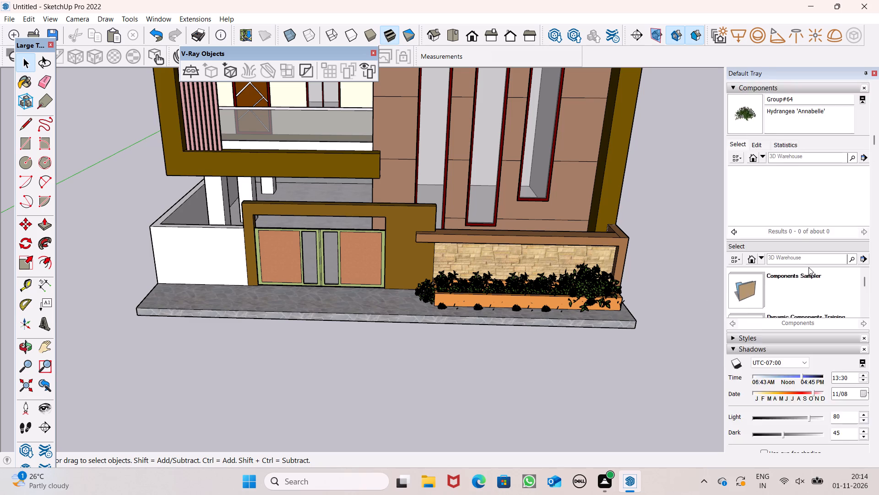
{"action": "scroll", "coordinate": [808, 267], "scroll_direction": "up", "scroll_amount": 1}
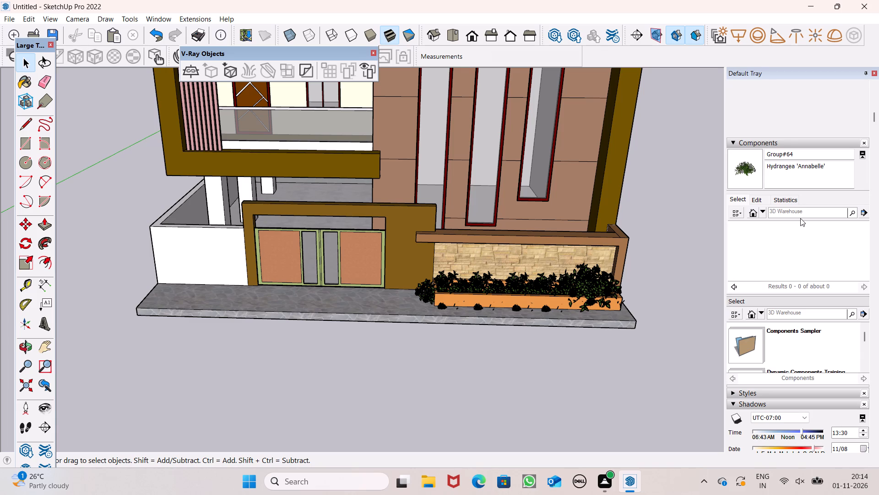
Search the 3D Warehouse for "plants", open the plants collection and load its potted "plant" model.
{"action": "left_click", "coordinate": [799, 215]}
{"action": "type", "text": "plants"}
{"action": "key", "text": "Return"}
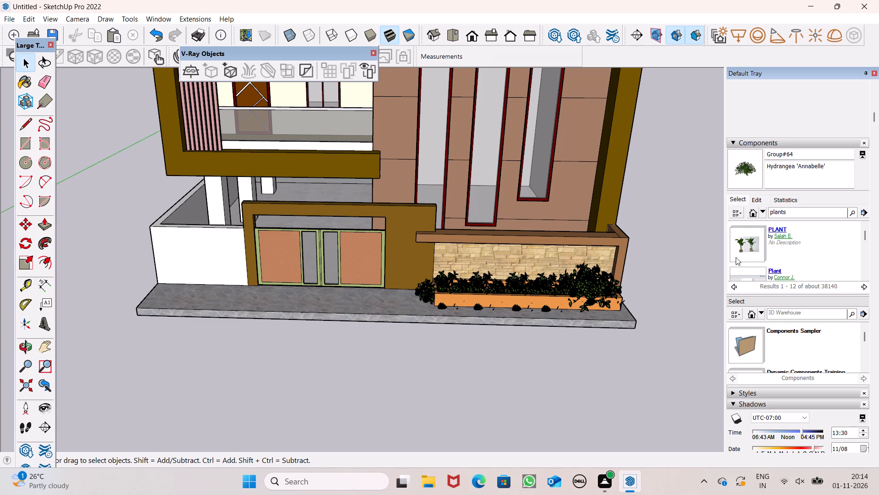
{"action": "scroll", "coordinate": [735, 250], "scroll_direction": "down", "scroll_amount": 7}
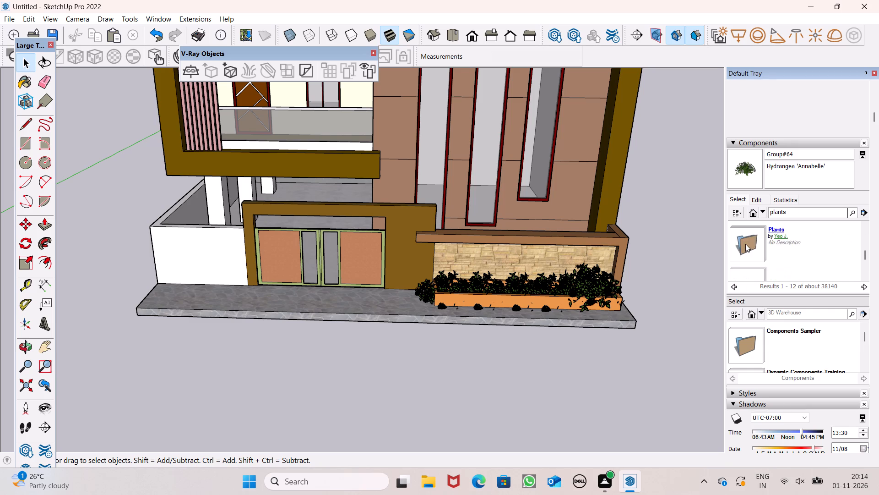
{"action": "scroll", "coordinate": [745, 244], "scroll_direction": "down", "scroll_amount": 3}
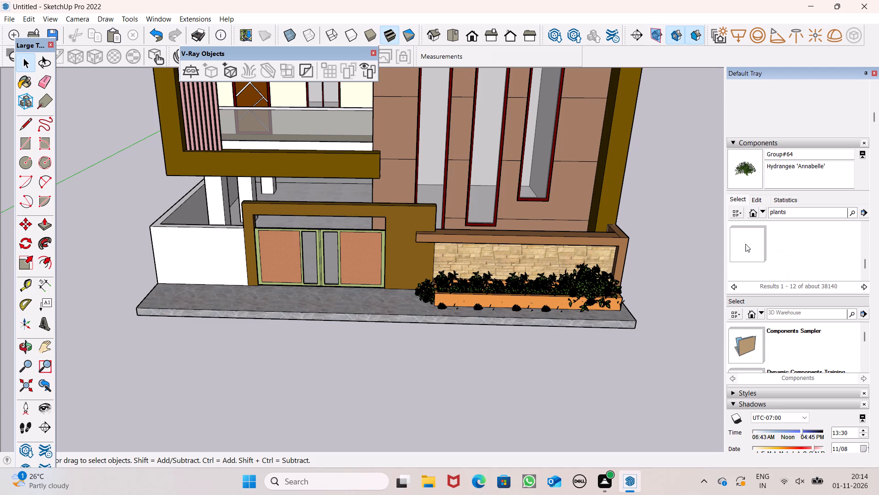
{"action": "scroll", "coordinate": [745, 244], "scroll_direction": "down", "scroll_amount": 1}
{"action": "left_click", "coordinate": [745, 244]}
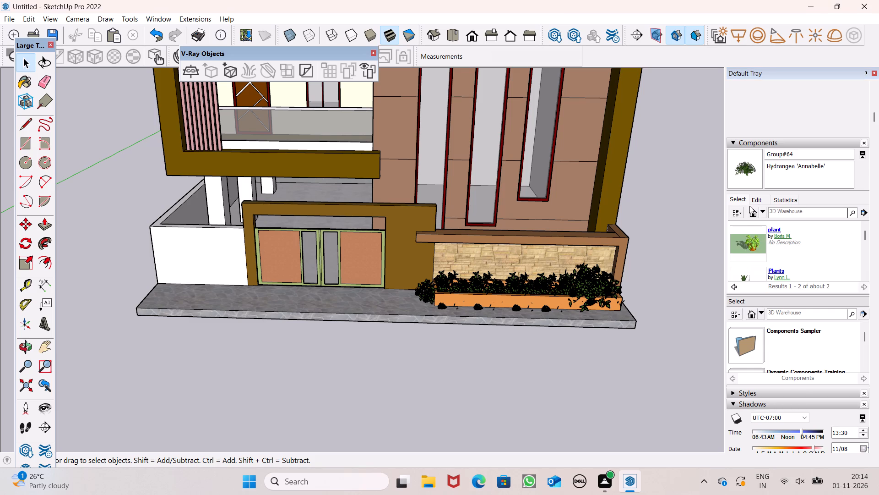
{"action": "scroll", "coordinate": [749, 210], "scroll_direction": "down", "scroll_amount": 2}
{"action": "scroll", "coordinate": [747, 207], "scroll_direction": "up", "scroll_amount": 2}
{"action": "left_click", "coordinate": [744, 243]}
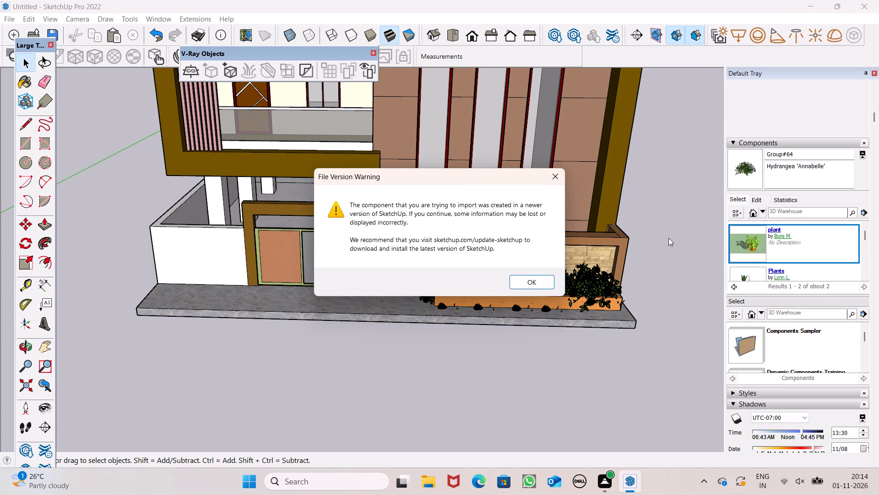
{"action": "left_click", "coordinate": [535, 277]}
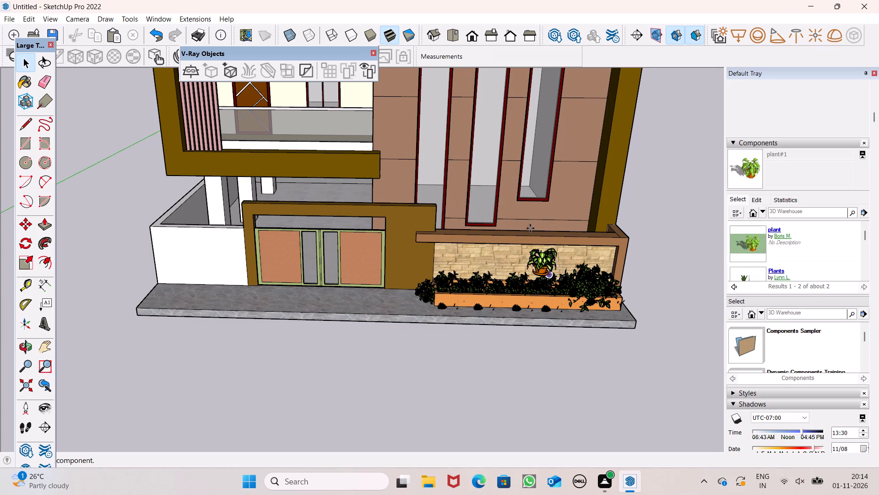
Place the potted plant on the stone paving against the outer end of the white front wall, and deselect it.
{"action": "scroll", "coordinate": [310, 175], "scroll_direction": "down", "scroll_amount": 6}
{"action": "scroll", "coordinate": [280, 227], "scroll_direction": "down", "scroll_amount": 4}
{"action": "middle_click_drag", "start_coordinate": [366, 298], "coordinate": [434, 358]}
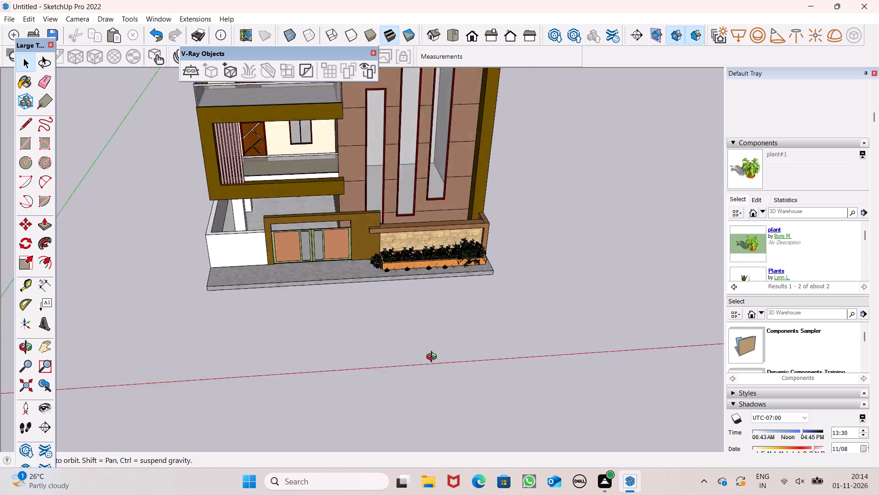
{"action": "middle_click_drag", "start_coordinate": [434, 358], "coordinate": [449, 364]}
{"action": "scroll", "coordinate": [283, 319], "scroll_direction": "down", "scroll_amount": 5}
{"action": "scroll", "coordinate": [247, 289], "scroll_direction": "down", "scroll_amount": 7}
{"action": "scroll", "coordinate": [220, 156], "scroll_direction": "up", "scroll_amount": 7}
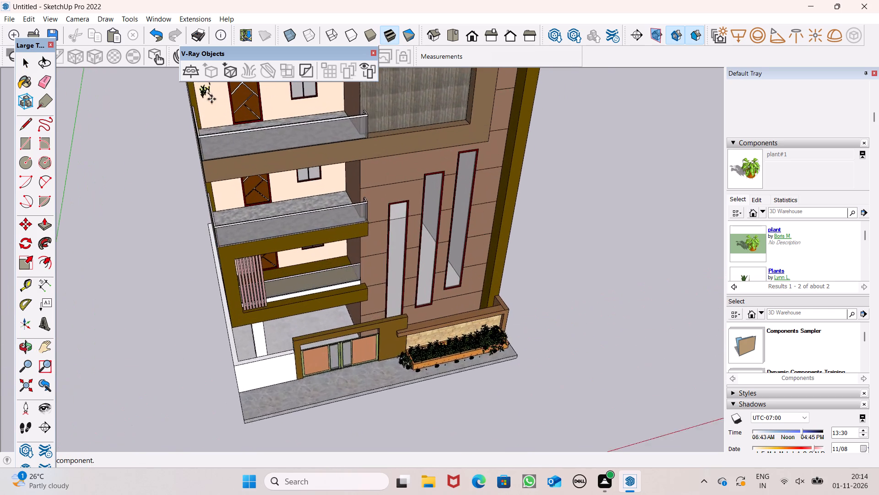
{"action": "scroll", "coordinate": [212, 99], "scroll_direction": "up", "scroll_amount": 2}
{"action": "scroll", "coordinate": [215, 146], "scroll_direction": "down", "scroll_amount": 5}
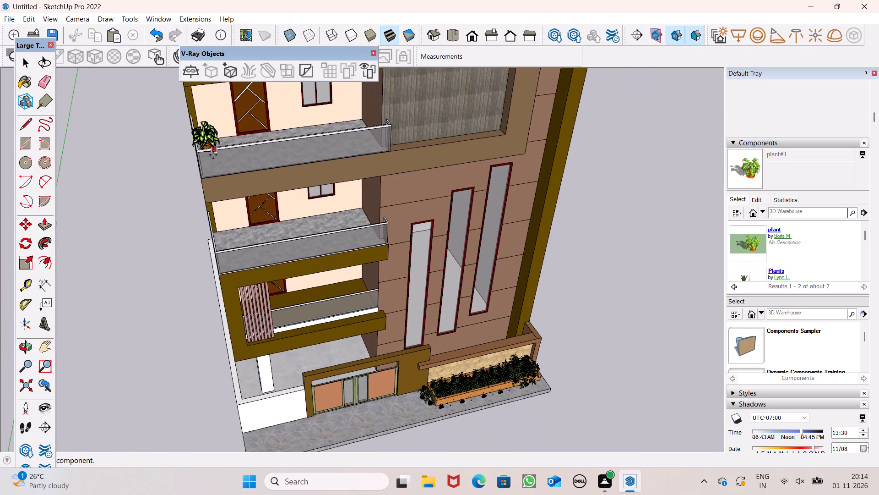
{"action": "scroll", "coordinate": [212, 159], "scroll_direction": "down", "scroll_amount": 9}
{"action": "middle_click_drag", "start_coordinate": [306, 374], "coordinate": [253, 342]}
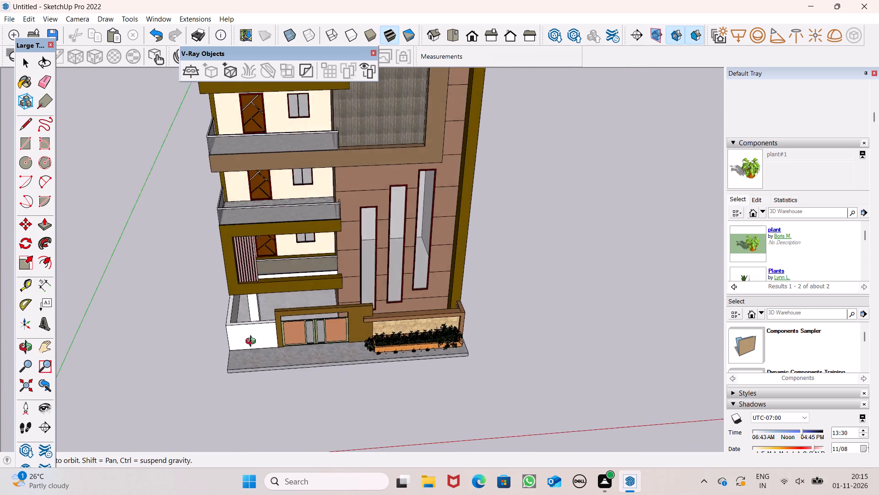
{"action": "middle_click_drag", "start_coordinate": [253, 342], "coordinate": [251, 341]}
{"action": "scroll", "coordinate": [239, 355], "scroll_direction": "up", "scroll_amount": 17}
{"action": "scroll", "coordinate": [221, 357], "scroll_direction": "up", "scroll_amount": 9}
{"action": "left_click", "coordinate": [255, 361]}
{"action": "key", "text": "space"}
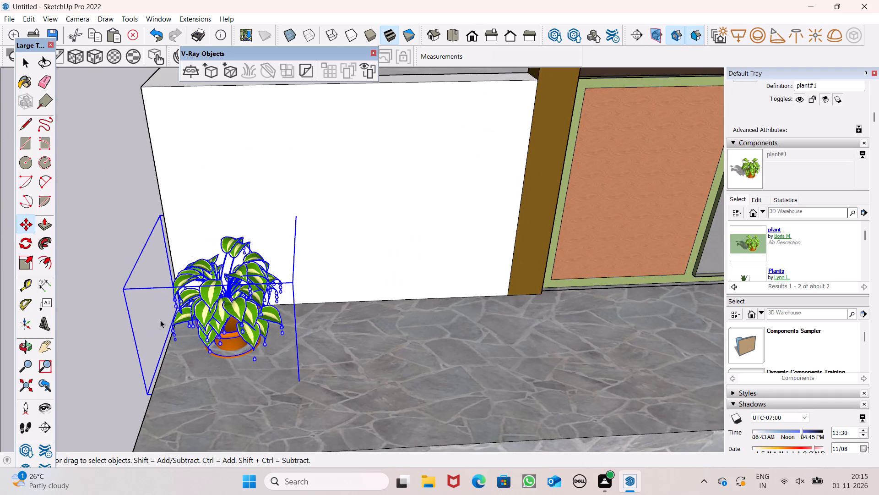
{"action": "left_click", "coordinate": [83, 229]}
Copy the potted plant about 2' 2 1/4" along the white wall towards the gate.
{"action": "scroll", "coordinate": [200, 224], "scroll_direction": "down", "scroll_amount": 4}
{"action": "middle_click_drag", "start_coordinate": [248, 311], "coordinate": [233, 217]}
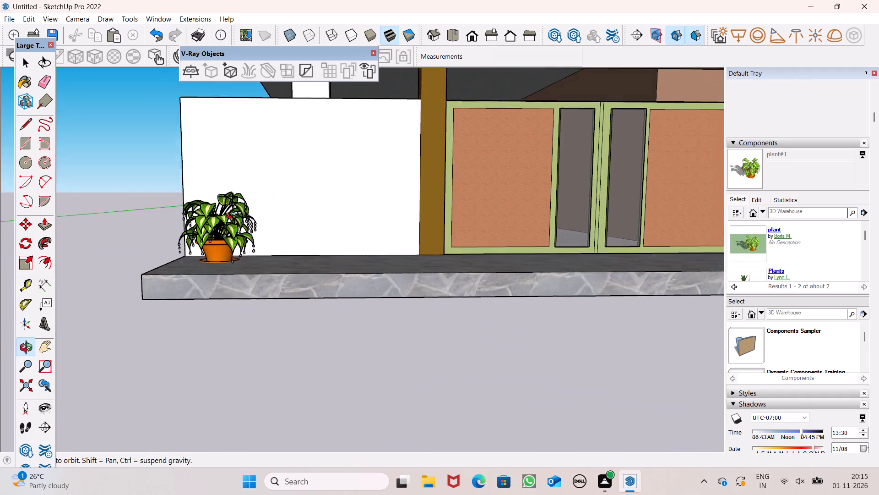
{"action": "middle_click_drag", "start_coordinate": [233, 217], "coordinate": [233, 218]}
{"action": "scroll", "coordinate": [233, 217], "scroll_direction": "up", "scroll_amount": 8}
{"action": "scroll", "coordinate": [332, 369], "scroll_direction": "up", "scroll_amount": 1}
{"action": "middle_click_drag", "start_coordinate": [332, 369], "coordinate": [273, 415]}
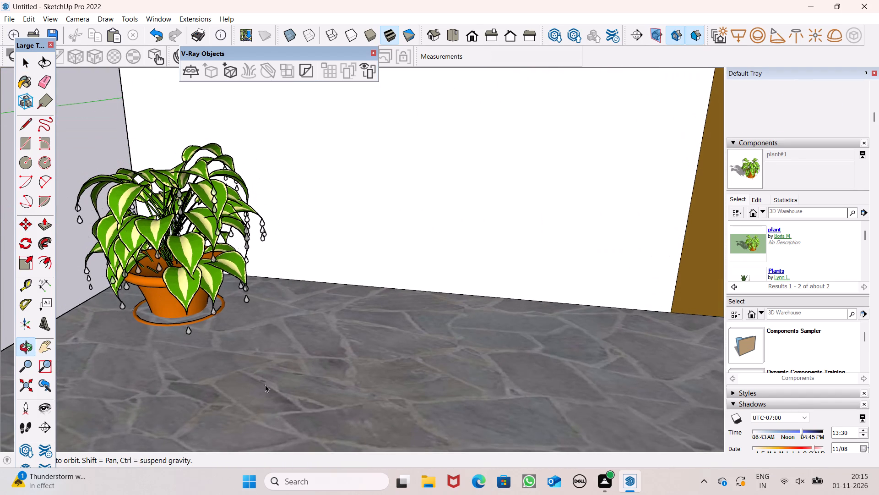
{"action": "left_click", "coordinate": [184, 308]}
{"action": "left_click", "coordinate": [179, 280]}
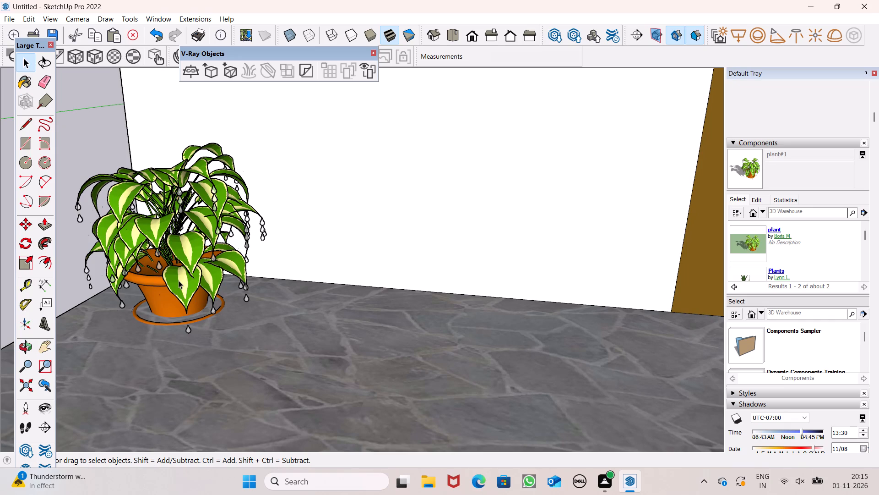
{"action": "key", "text": "m"}
{"action": "key", "text": "Return"}
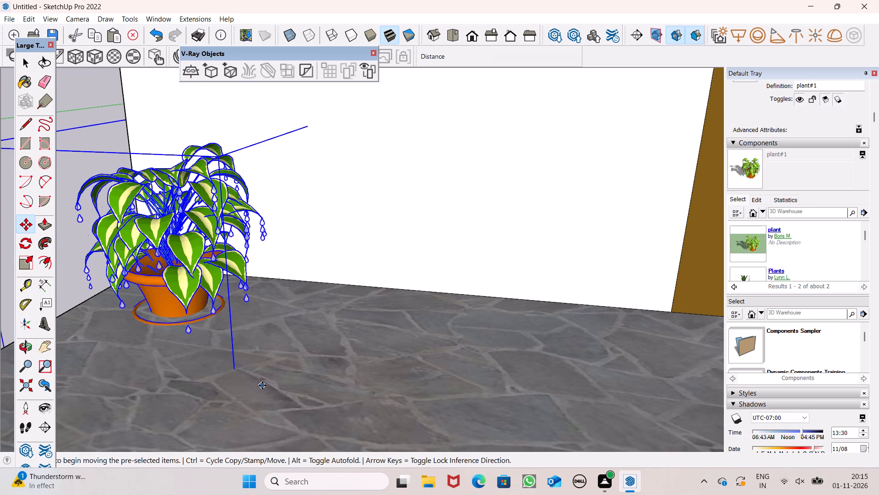
{"action": "left_click_drag", "start_coordinate": [234, 382], "coordinate": [347, 395]}
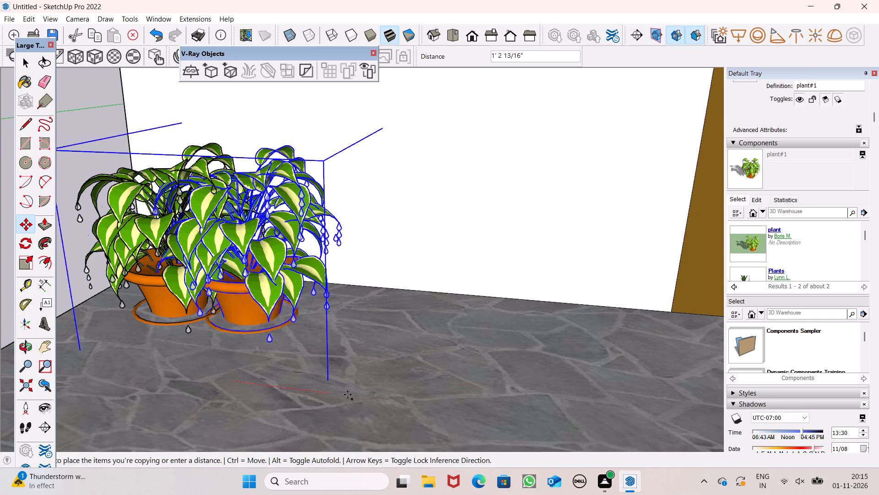
{"action": "left_click_drag", "start_coordinate": [347, 395], "coordinate": [402, 395]}
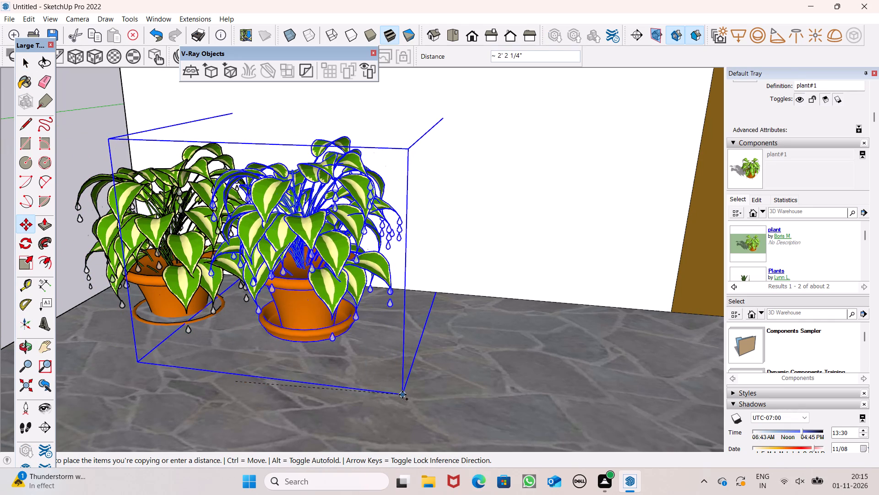
{"action": "left_click_drag", "start_coordinate": [402, 395], "coordinate": [403, 396]}
Copy the second potted plant about 2' 2 11/16" further along the white wall towards the gate.
{"action": "scroll", "coordinate": [431, 374], "scroll_direction": "down", "scroll_amount": 4}
{"action": "middle_click_drag", "start_coordinate": [476, 396], "coordinate": [337, 387]}
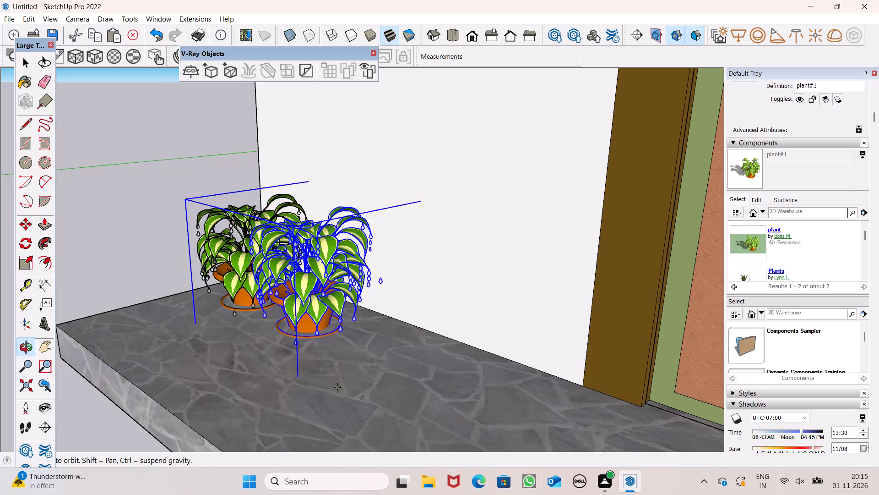
{"action": "middle_click_drag", "start_coordinate": [337, 387], "coordinate": [338, 387]}
{"action": "scroll", "coordinate": [388, 216], "scroll_direction": "down", "scroll_amount": 5}
{"action": "middle_click_drag", "start_coordinate": [393, 297], "coordinate": [429, 376]}
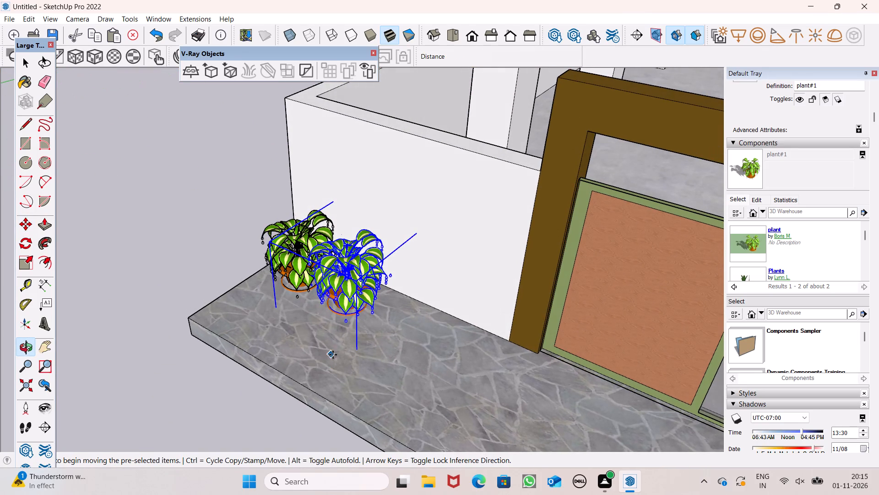
{"action": "left_click_drag", "start_coordinate": [358, 357], "coordinate": [401, 372]}
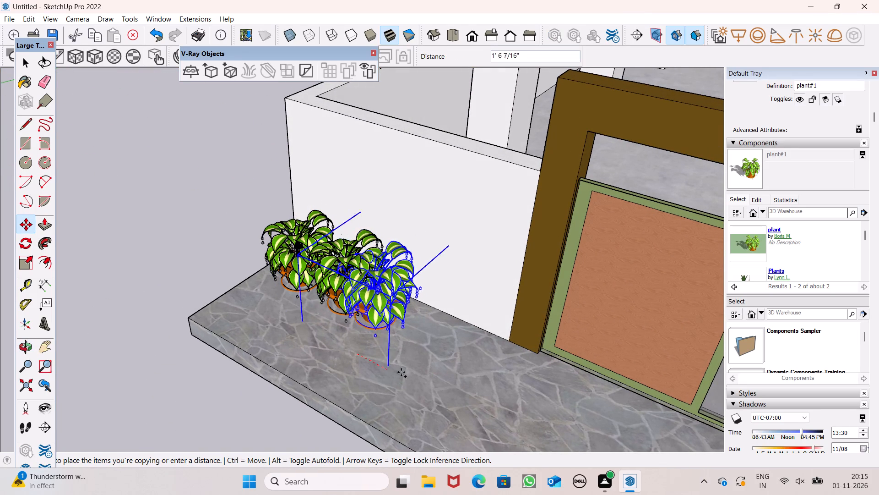
{"action": "left_click_drag", "start_coordinate": [401, 372], "coordinate": [418, 382]}
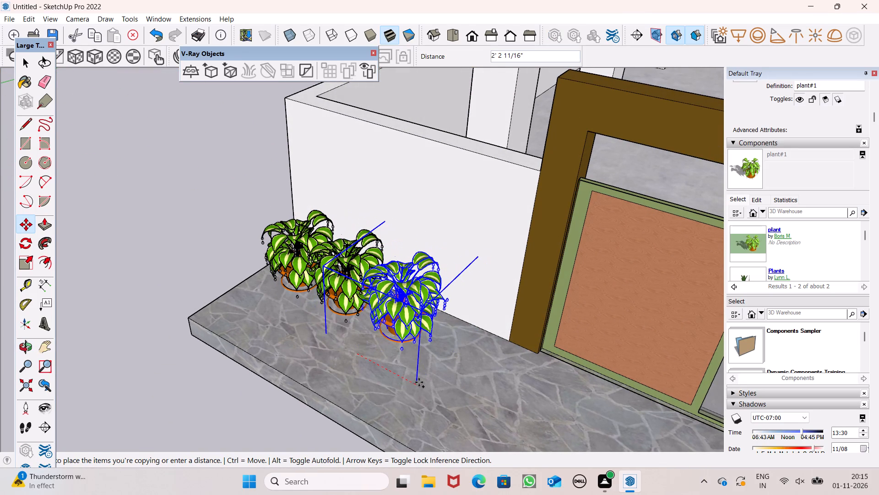
Copy the third potted plant along the wall to make a fourth beside the gate frame, and deselect it.
{"action": "left_click_drag", "start_coordinate": [420, 381], "coordinate": [460, 396]}
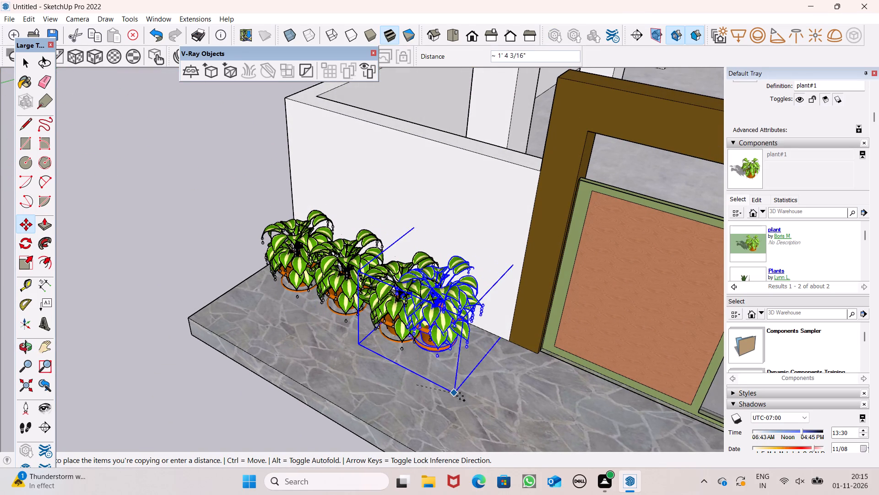
{"action": "left_click_drag", "start_coordinate": [460, 396], "coordinate": [476, 408]}
{"action": "key", "text": "space"}
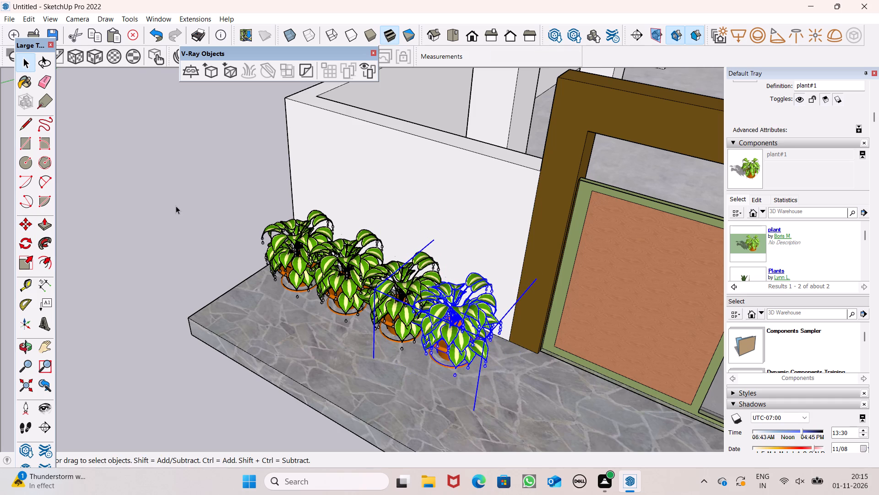
{"action": "left_click", "coordinate": [175, 205]}
Examine the potted plant row along the front wall and the whole building's elevation from several angles.
{"action": "scroll", "coordinate": [176, 207], "scroll_direction": "down", "scroll_amount": 4}
{"action": "middle_click_drag", "start_coordinate": [215, 331], "coordinate": [347, 199]}
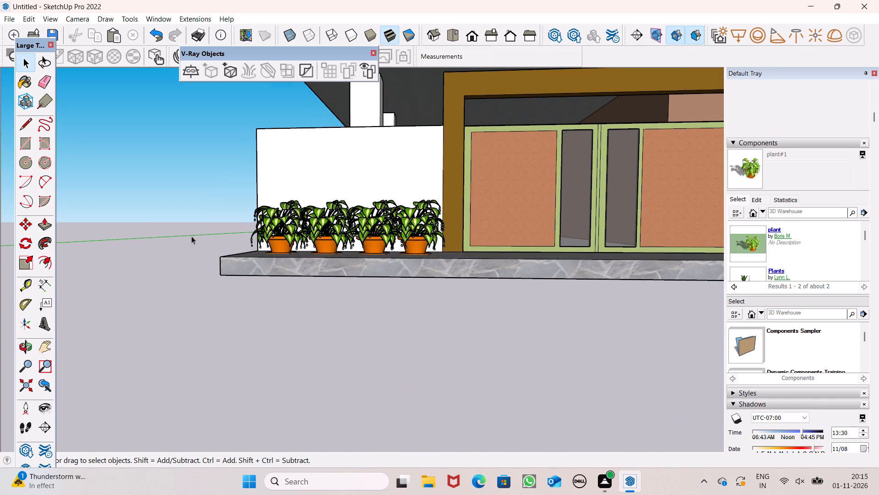
{"action": "left_click", "coordinate": [143, 218]}
{"action": "middle_click_drag", "start_coordinate": [316, 286], "coordinate": [345, 334]}
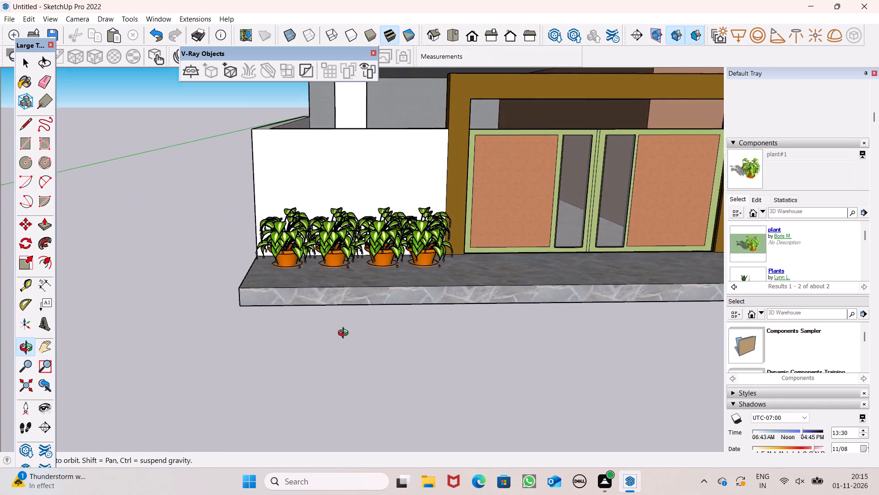
{"action": "middle_click_drag", "start_coordinate": [345, 334], "coordinate": [339, 295]}
{"action": "scroll", "coordinate": [340, 295], "scroll_direction": "up", "scroll_amount": 1}
{"action": "scroll", "coordinate": [340, 295], "scroll_direction": "down", "scroll_amount": 15}
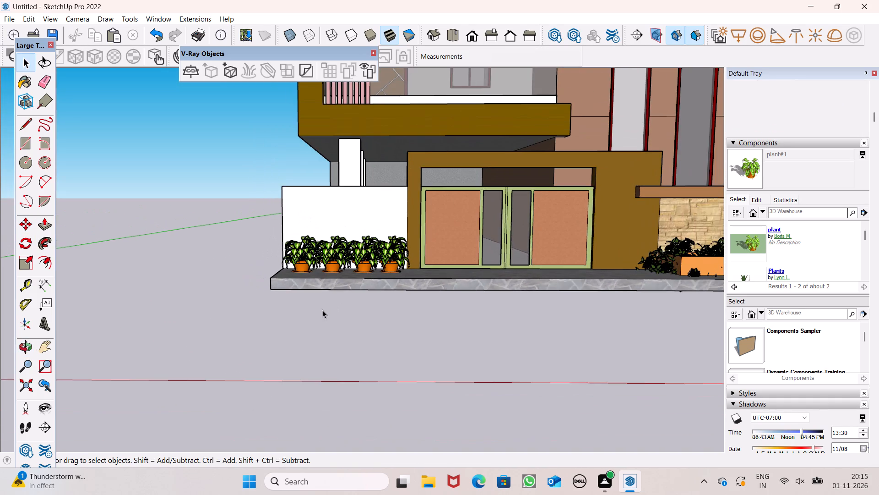
{"action": "scroll", "coordinate": [322, 310], "scroll_direction": "down", "scroll_amount": 1}
{"action": "middle_click_drag", "start_coordinate": [385, 332], "coordinate": [379, 388]}
{"action": "scroll", "coordinate": [221, 330], "scroll_direction": "down", "scroll_amount": 11}
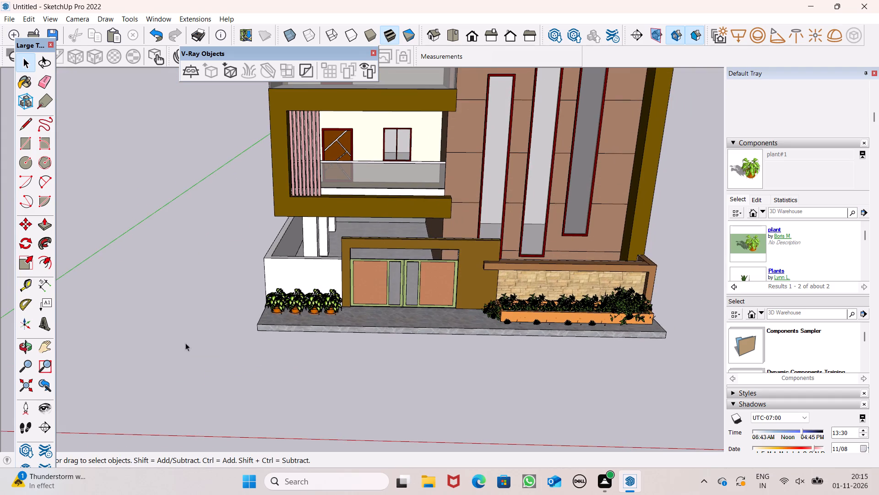
{"action": "scroll", "coordinate": [182, 360], "scroll_direction": "down", "scroll_amount": 14}
{"action": "scroll", "coordinate": [344, 296], "scroll_direction": "down", "scroll_amount": 6}
{"action": "scroll", "coordinate": [358, 384], "scroll_direction": "down", "scroll_amount": 3}
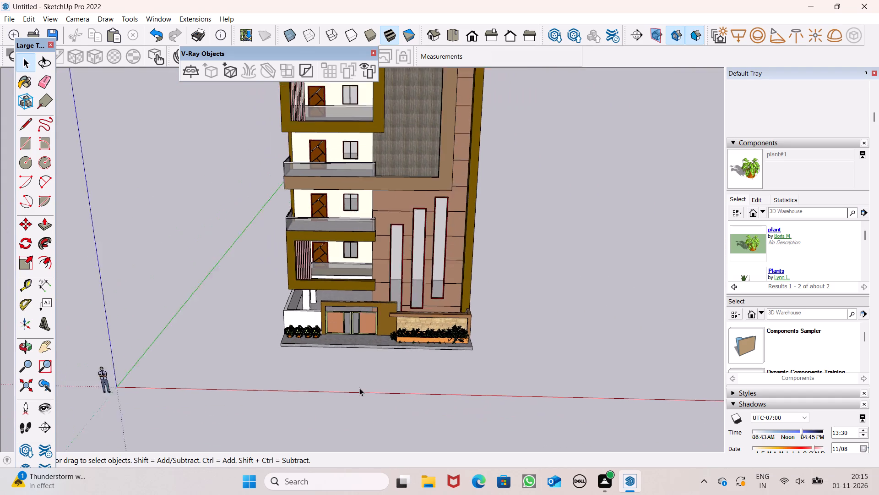
{"action": "scroll", "coordinate": [359, 388], "scroll_direction": "down", "scroll_amount": 1}
{"action": "middle_click_drag", "start_coordinate": [402, 397], "coordinate": [443, 368]}
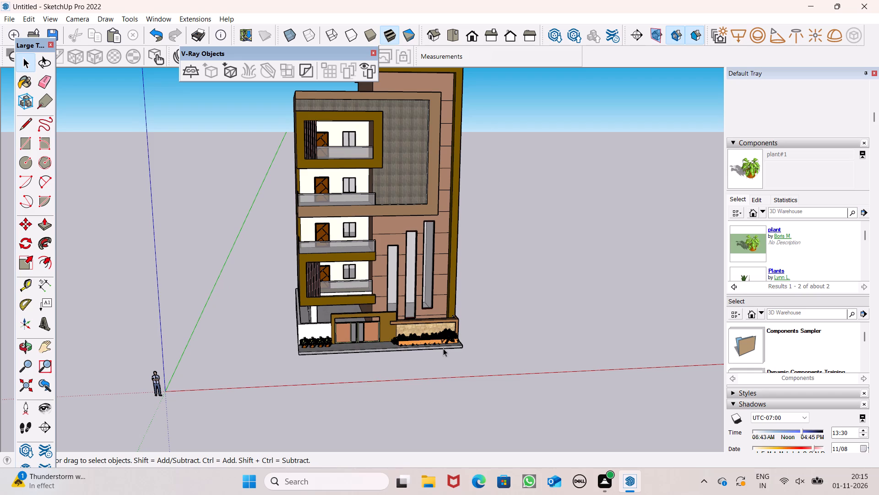
{"action": "scroll", "coordinate": [443, 348], "scroll_direction": "down", "scroll_amount": 3}
{"action": "middle_click_drag", "start_coordinate": [449, 349], "coordinate": [320, 285]}
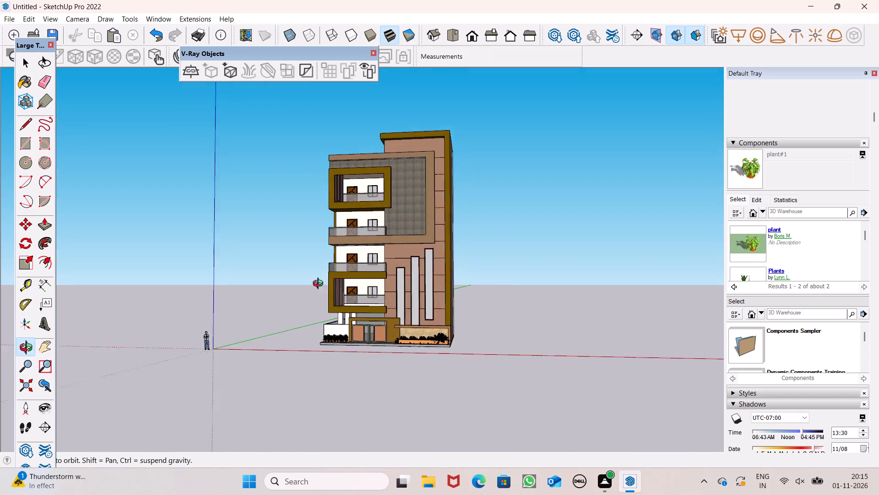
{"action": "middle_click_drag", "start_coordinate": [320, 285], "coordinate": [328, 365]}
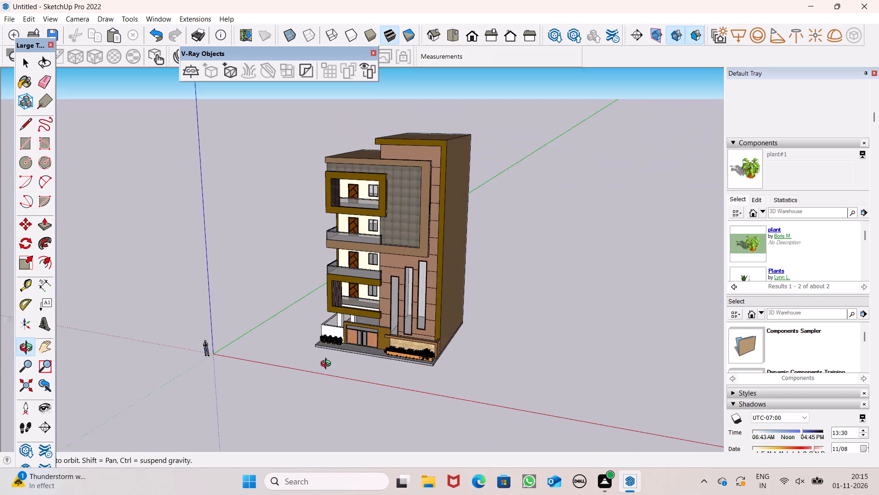
{"action": "middle_click_drag", "start_coordinate": [328, 365], "coordinate": [338, 367]}
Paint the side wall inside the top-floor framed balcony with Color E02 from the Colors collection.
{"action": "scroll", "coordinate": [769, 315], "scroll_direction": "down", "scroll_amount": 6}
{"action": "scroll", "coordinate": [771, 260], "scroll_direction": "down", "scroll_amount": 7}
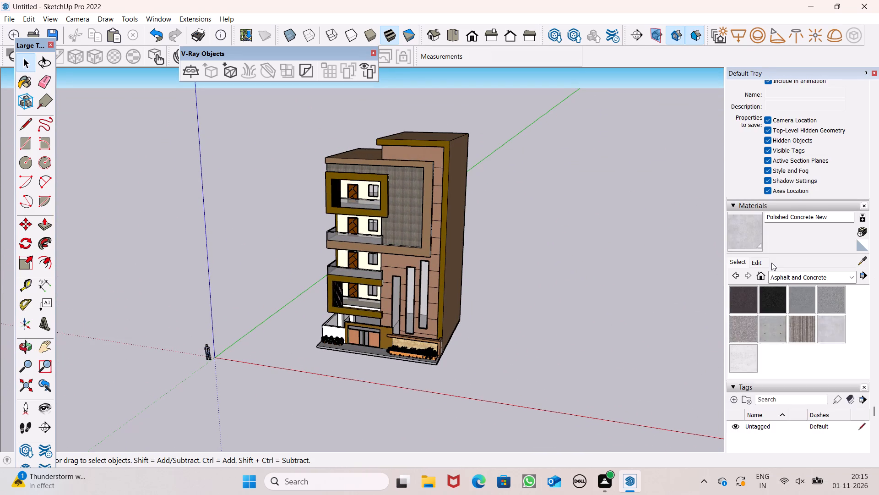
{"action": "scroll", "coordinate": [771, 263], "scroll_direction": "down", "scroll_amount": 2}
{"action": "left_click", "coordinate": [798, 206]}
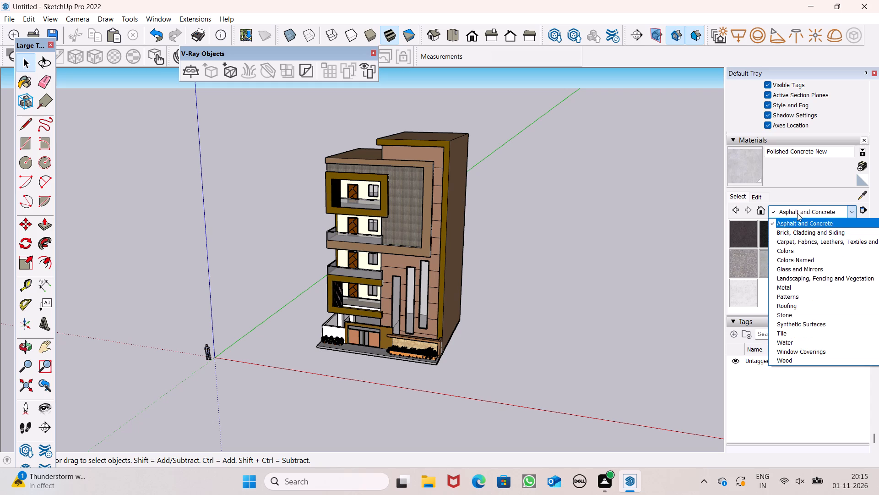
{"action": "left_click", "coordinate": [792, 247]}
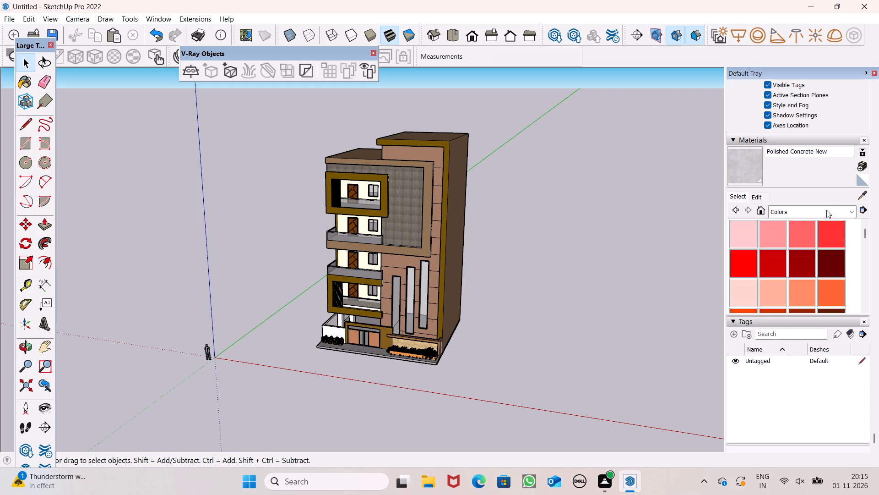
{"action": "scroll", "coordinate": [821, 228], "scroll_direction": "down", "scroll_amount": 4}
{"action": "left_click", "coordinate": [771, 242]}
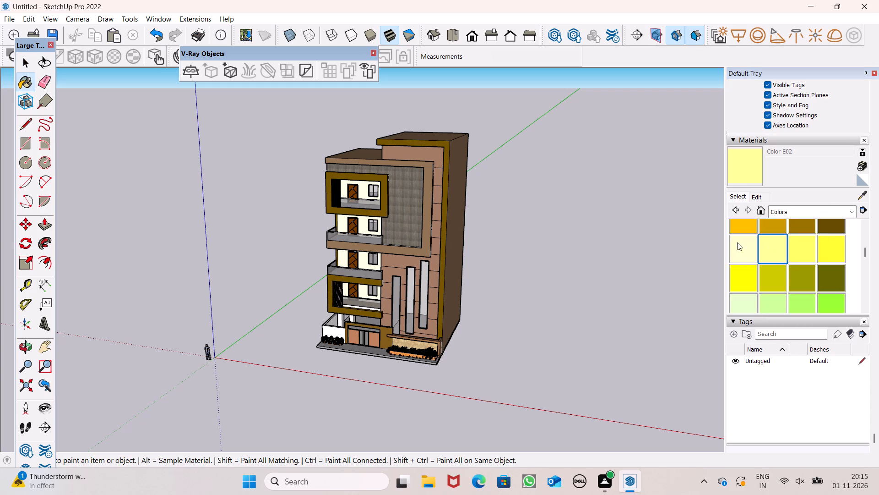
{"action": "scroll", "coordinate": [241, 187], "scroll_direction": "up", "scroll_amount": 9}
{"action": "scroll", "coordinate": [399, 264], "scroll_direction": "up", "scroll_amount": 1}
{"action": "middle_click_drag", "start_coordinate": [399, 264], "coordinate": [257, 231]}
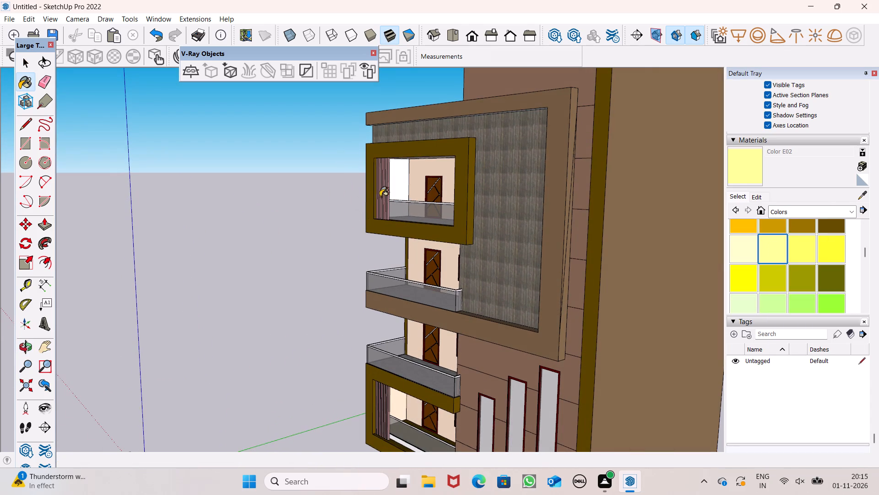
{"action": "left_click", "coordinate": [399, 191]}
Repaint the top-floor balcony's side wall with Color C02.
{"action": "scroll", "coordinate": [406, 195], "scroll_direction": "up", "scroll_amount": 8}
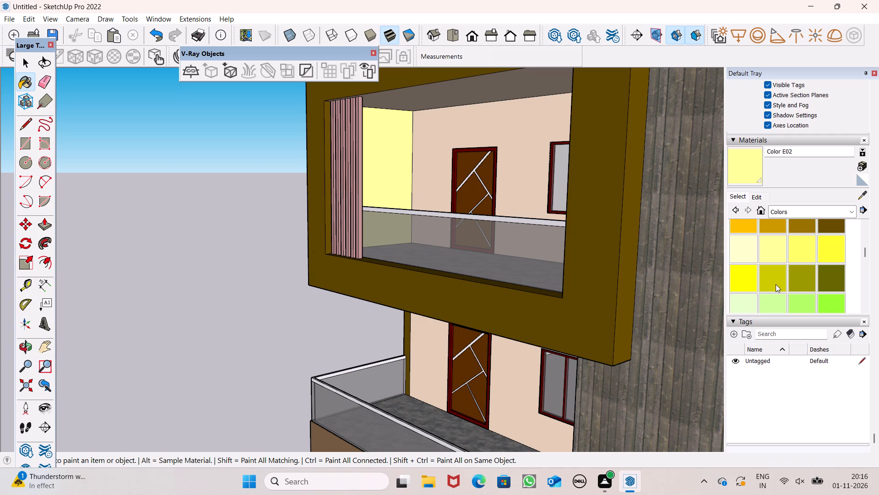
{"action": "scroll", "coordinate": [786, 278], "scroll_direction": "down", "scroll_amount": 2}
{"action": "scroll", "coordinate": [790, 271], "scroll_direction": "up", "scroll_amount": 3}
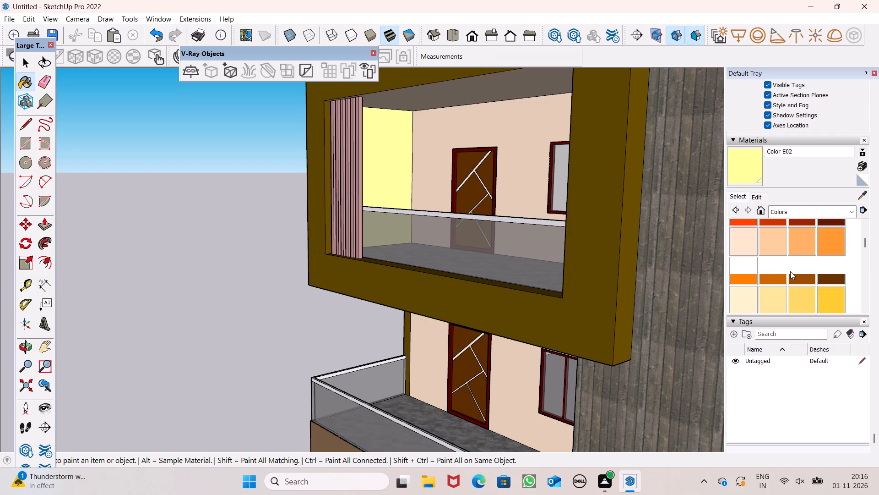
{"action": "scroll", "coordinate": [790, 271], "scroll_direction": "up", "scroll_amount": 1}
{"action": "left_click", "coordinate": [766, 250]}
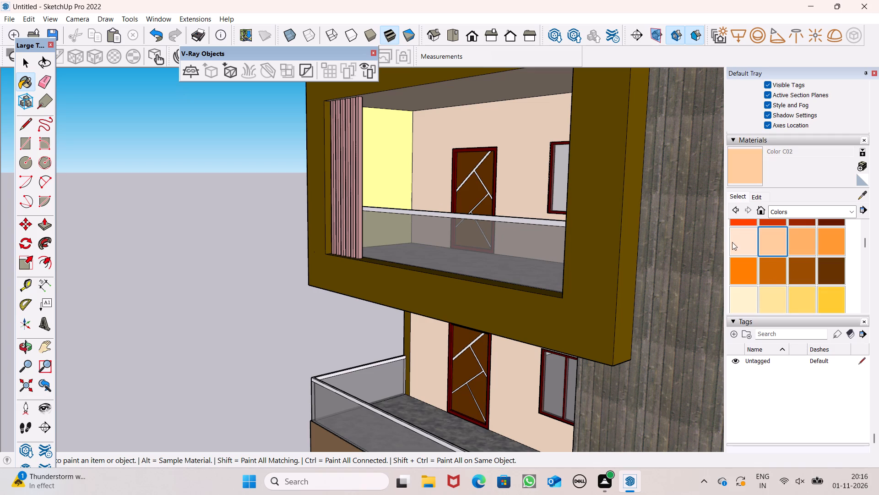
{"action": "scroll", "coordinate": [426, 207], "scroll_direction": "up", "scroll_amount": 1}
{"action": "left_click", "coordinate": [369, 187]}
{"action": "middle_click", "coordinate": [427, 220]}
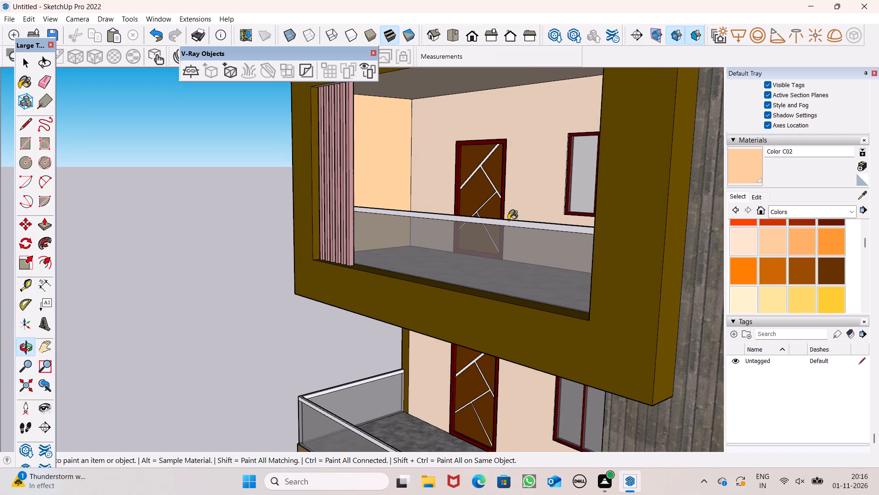
Paint the top-floor balcony's side wall with Color C01.
{"action": "left_click", "coordinate": [749, 246]}
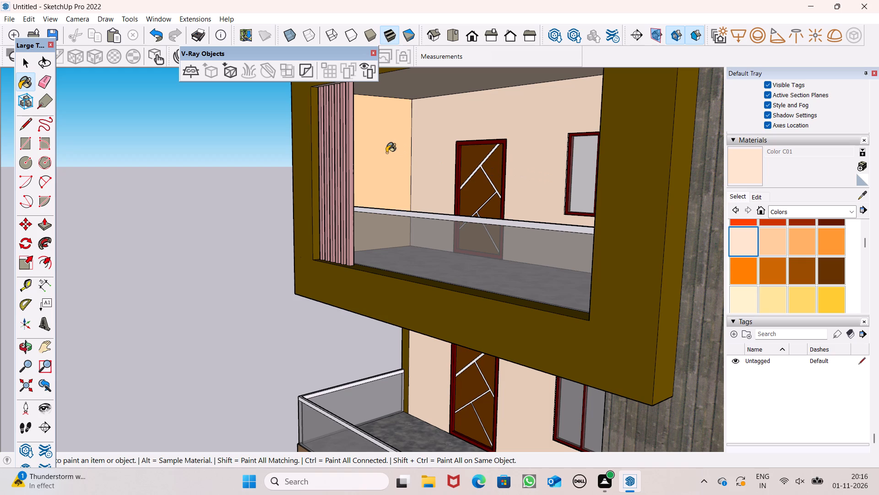
{"action": "left_click", "coordinate": [370, 143]}
{"action": "middle_click_drag", "start_coordinate": [392, 185], "coordinate": [421, 217]}
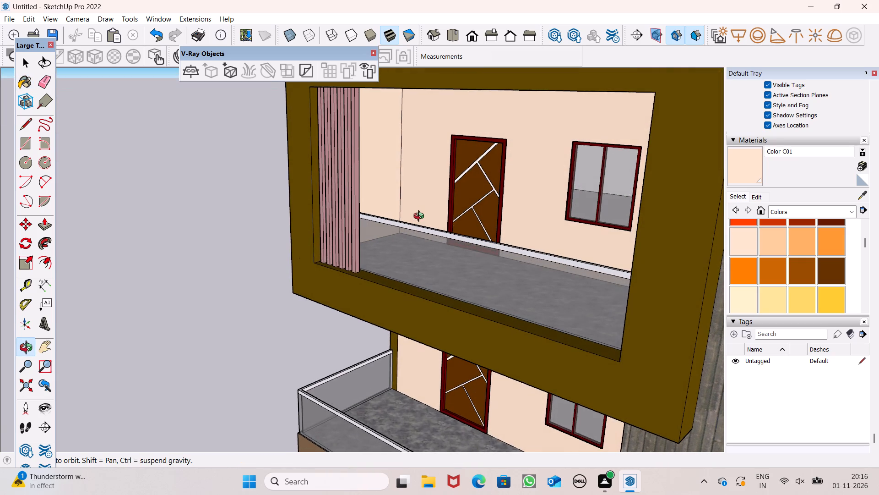
{"action": "middle_click_drag", "start_coordinate": [421, 217], "coordinate": [421, 216]}
Examine the balcony wall colours and the whole building from the front, both sides and above.
{"action": "scroll", "coordinate": [396, 138], "scroll_direction": "down", "scroll_amount": 7}
{"action": "middle_click_drag", "start_coordinate": [365, 222], "coordinate": [454, 207]}
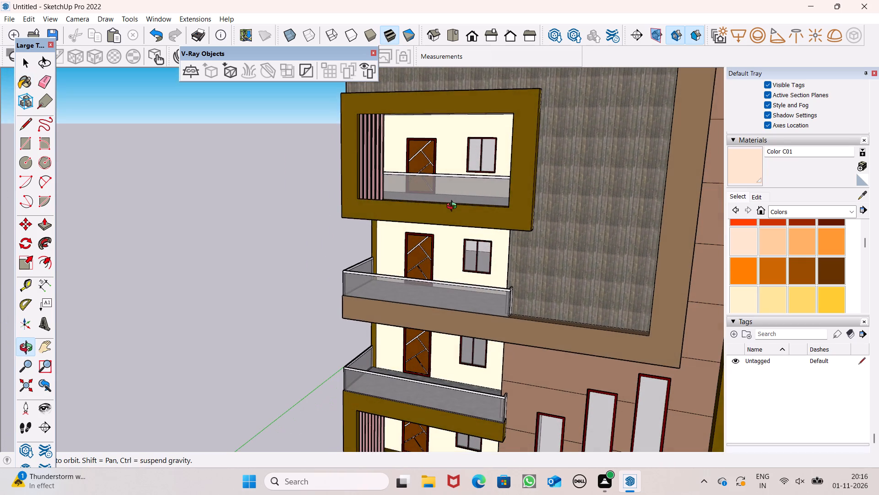
{"action": "middle_click_drag", "start_coordinate": [454, 207], "coordinate": [458, 203]}
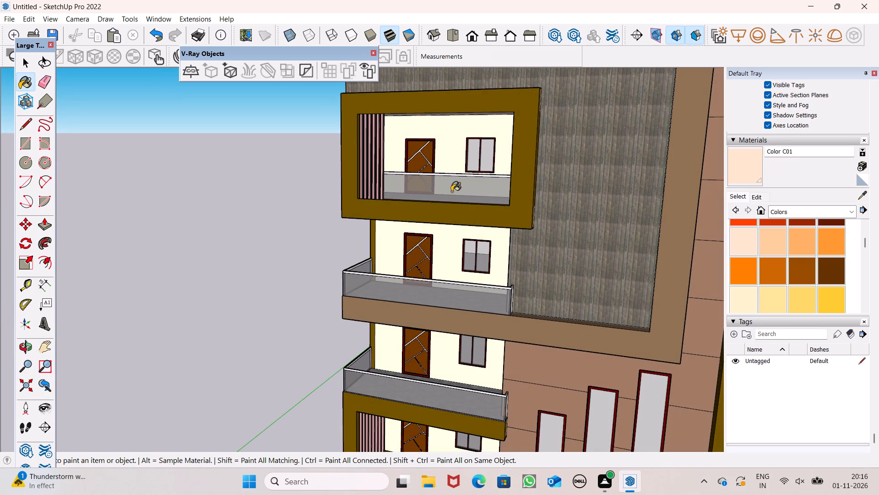
{"action": "scroll", "coordinate": [442, 217], "scroll_direction": "down", "scroll_amount": 1}
{"action": "middle_click_drag", "start_coordinate": [427, 251], "coordinate": [280, 271]}
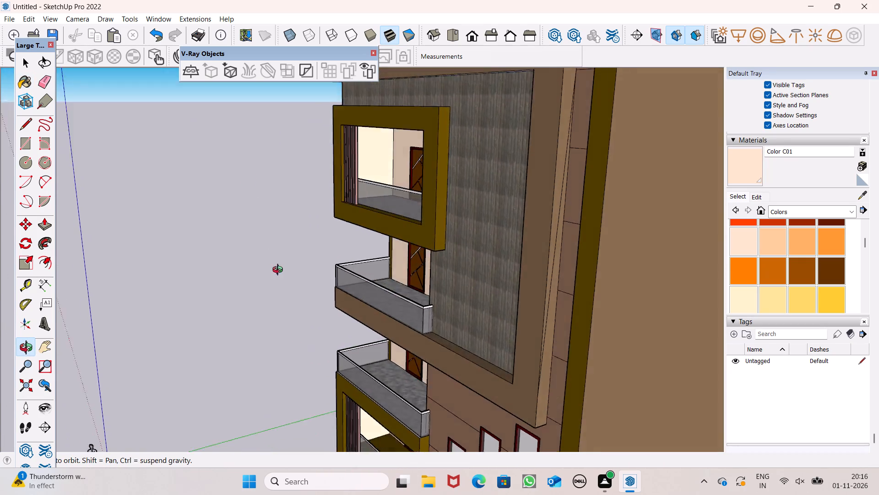
{"action": "middle_click_drag", "start_coordinate": [280, 271], "coordinate": [498, 262]}
{"action": "scroll", "coordinate": [455, 192], "scroll_direction": "down", "scroll_amount": 4}
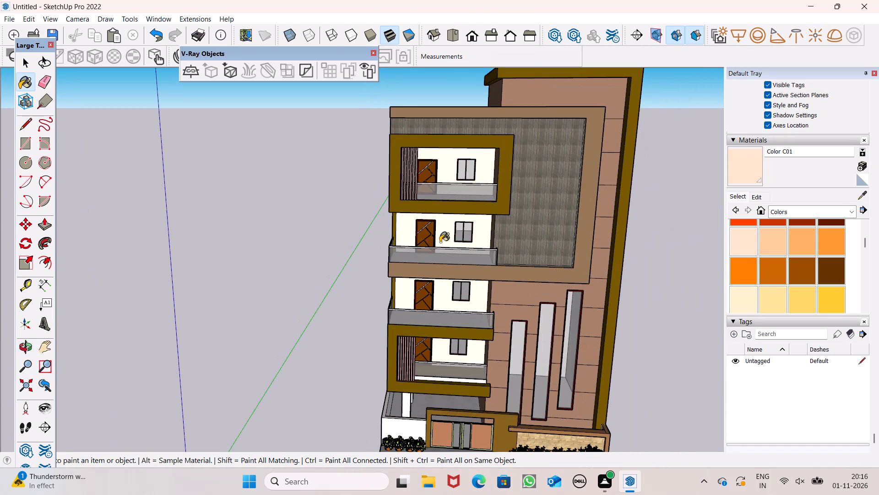
{"action": "scroll", "coordinate": [440, 242], "scroll_direction": "down", "scroll_amount": 3}
{"action": "middle_click_drag", "start_coordinate": [373, 275], "coordinate": [474, 223]}
{"action": "scroll", "coordinate": [450, 231], "scroll_direction": "down", "scroll_amount": 10}
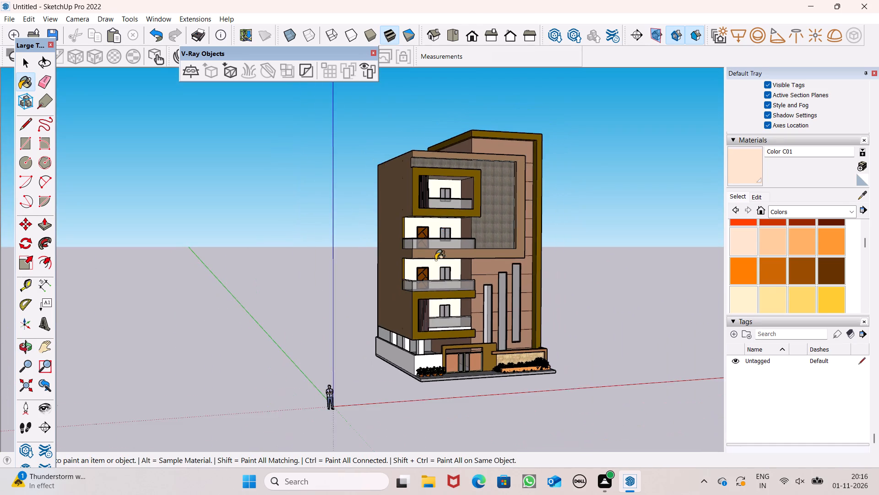
{"action": "scroll", "coordinate": [433, 261], "scroll_direction": "down", "scroll_amount": 6}
{"action": "middle_click_drag", "start_coordinate": [434, 280], "coordinate": [389, 356]}
{"action": "scroll", "coordinate": [389, 356], "scroll_direction": "up", "scroll_amount": 1}
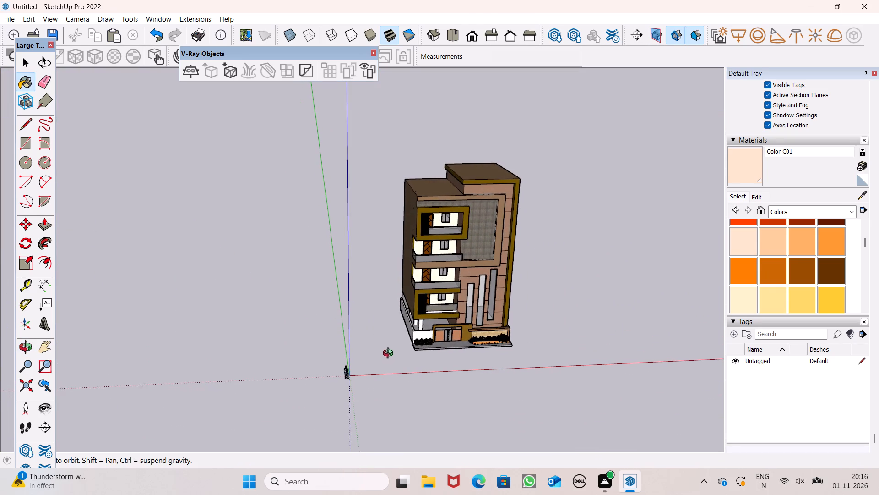
{"action": "scroll", "coordinate": [386, 334], "scroll_direction": "down", "scroll_amount": 2}
{"action": "scroll", "coordinate": [441, 367], "scroll_direction": "up", "scroll_amount": 7}
{"action": "middle_click_drag", "start_coordinate": [535, 368], "coordinate": [523, 316]}
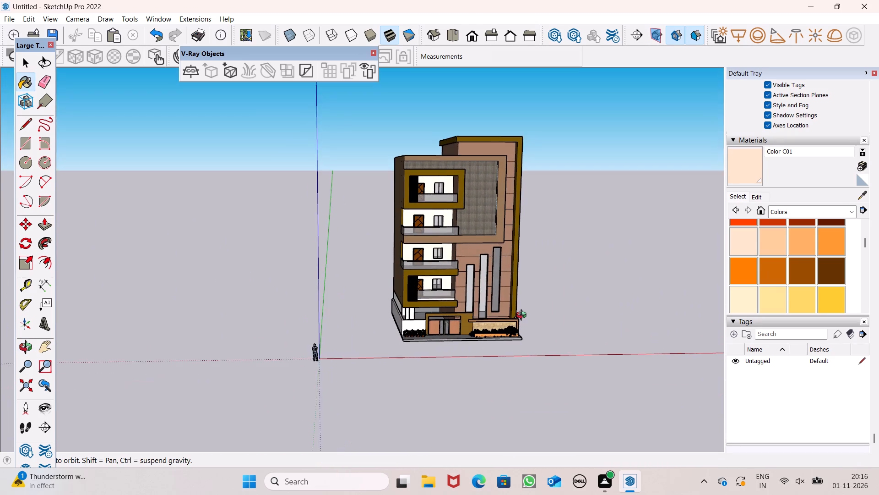
{"action": "middle_click_drag", "start_coordinate": [523, 316], "coordinate": [523, 316]}
{"action": "key", "text": "space"}
{"action": "scroll", "coordinate": [546, 287], "scroll_direction": "up", "scroll_amount": 6}
{"action": "scroll", "coordinate": [510, 276], "scroll_direction": "down", "scroll_amount": 2}
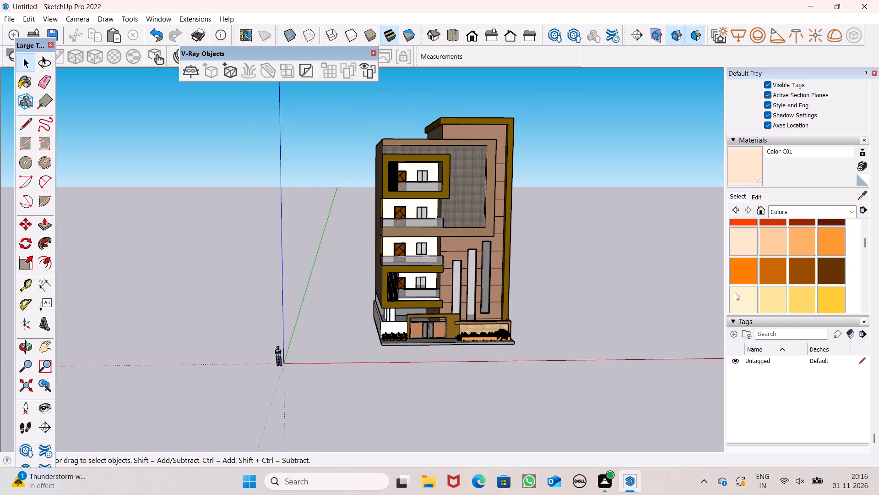
Paint the walls behind the doors and windows of all four balconies with grey Color M04.
{"action": "scroll", "coordinate": [747, 286], "scroll_direction": "down", "scroll_amount": 11}
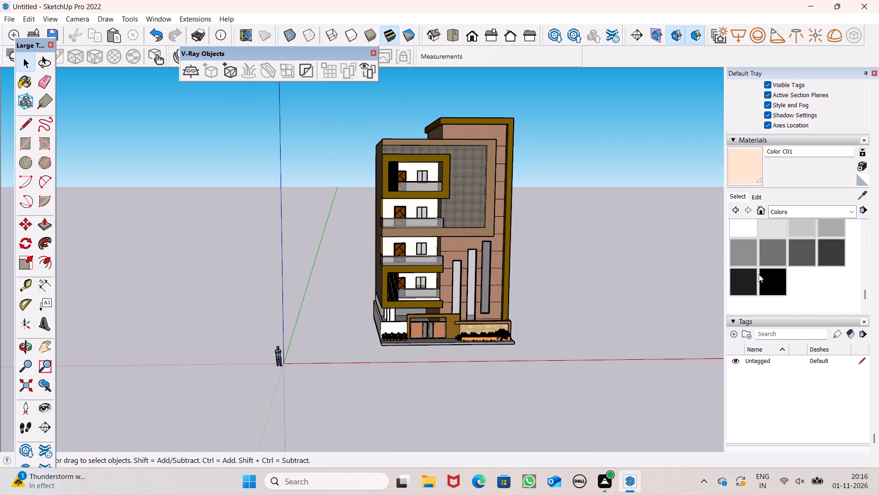
{"action": "left_click", "coordinate": [748, 260]}
{"action": "scroll", "coordinate": [564, 211], "scroll_direction": "up", "scroll_amount": 6}
{"action": "scroll", "coordinate": [388, 168], "scroll_direction": "up", "scroll_amount": 6}
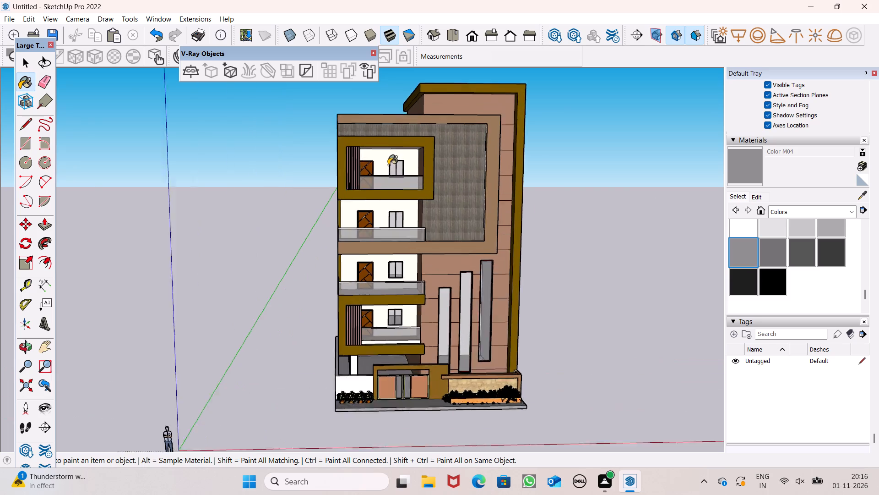
{"action": "left_click", "coordinate": [380, 161]}
{"action": "left_click", "coordinate": [381, 215]}
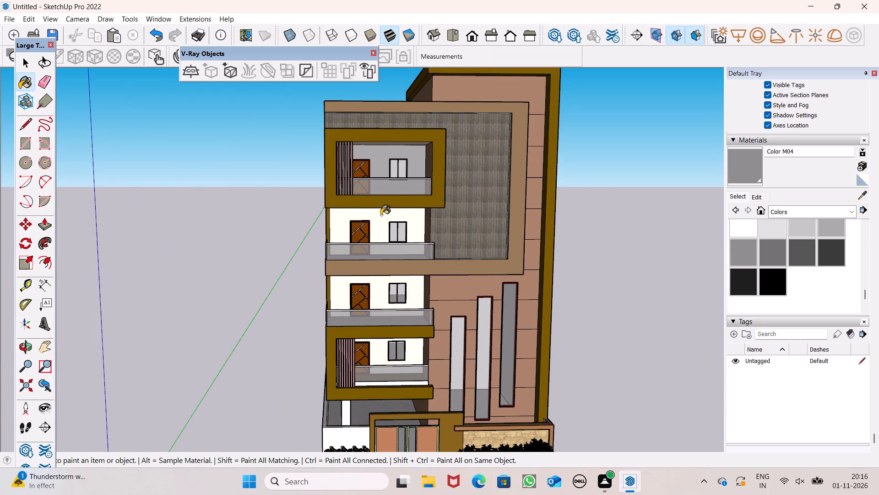
{"action": "left_click", "coordinate": [378, 288]}
{"action": "scroll", "coordinate": [383, 170], "scroll_direction": "down", "scroll_amount": 6}
{"action": "scroll", "coordinate": [384, 297], "scroll_direction": "up", "scroll_amount": 7}
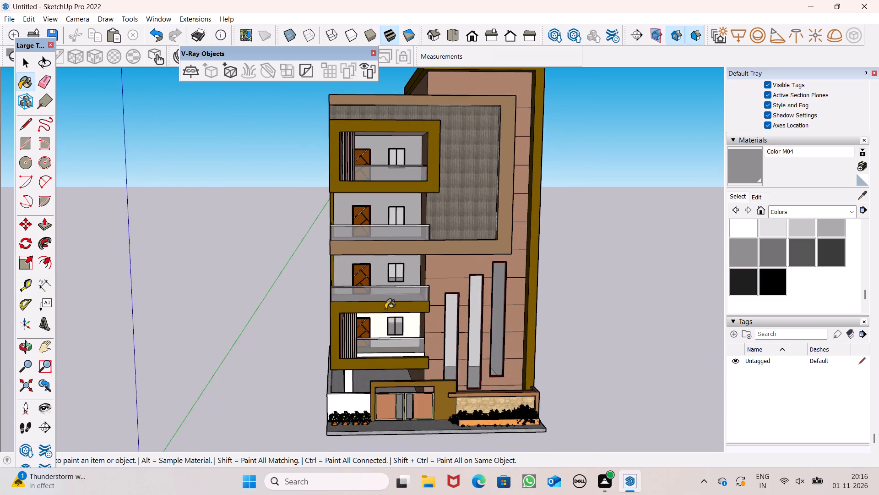
{"action": "left_click", "coordinate": [380, 324]}
{"action": "scroll", "coordinate": [385, 219], "scroll_direction": "down", "scroll_amount": 7}
{"action": "middle_click_drag", "start_coordinate": [379, 369], "coordinate": [369, 319]}
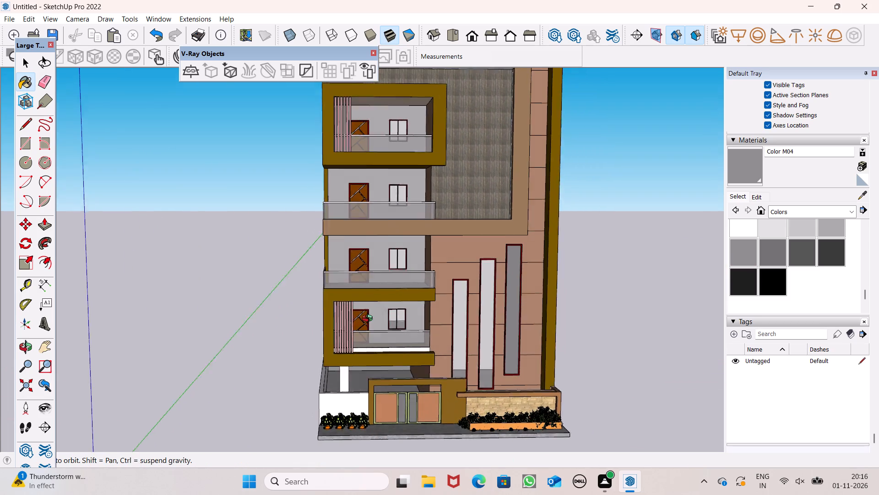
{"action": "middle_click_drag", "start_coordinate": [369, 319], "coordinate": [369, 306]}
{"action": "key", "text": "space"}
Examine the building with its grey balcony walls from several angles.
{"action": "scroll", "coordinate": [282, 236], "scroll_direction": "down", "scroll_amount": 3}
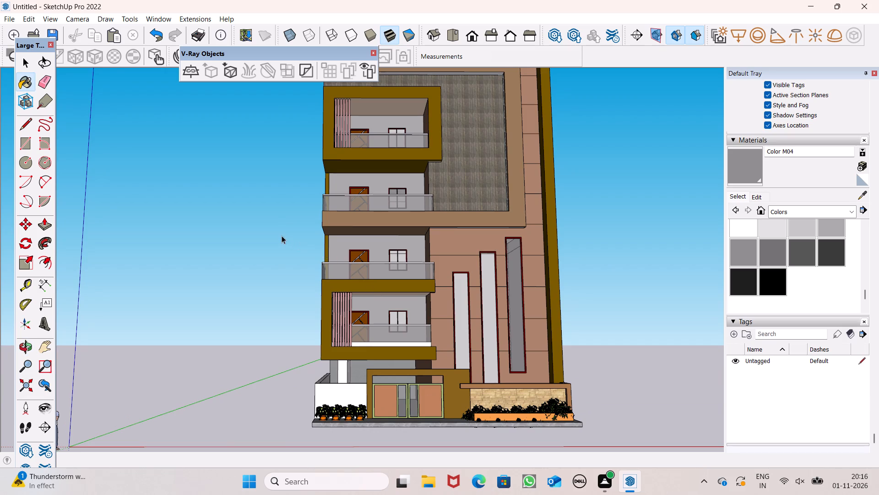
{"action": "scroll", "coordinate": [282, 236], "scroll_direction": "down", "scroll_amount": 2}
{"action": "middle_click_drag", "start_coordinate": [312, 289], "coordinate": [314, 369]}
{"action": "scroll", "coordinate": [260, 268], "scroll_direction": "down", "scroll_amount": 5}
{"action": "middle_click_drag", "start_coordinate": [393, 319], "coordinate": [379, 300]}
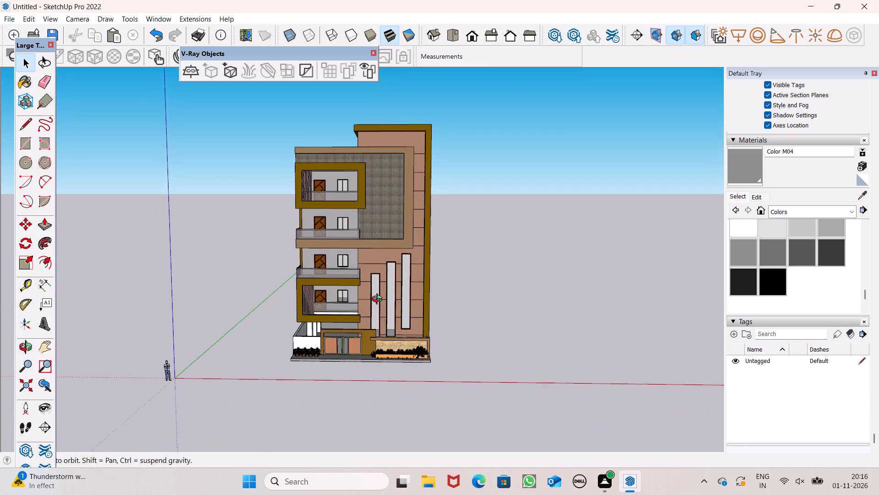
{"action": "middle_click_drag", "start_coordinate": [379, 300], "coordinate": [379, 300]}
{"action": "middle_click_drag", "start_coordinate": [480, 322], "coordinate": [480, 318]}
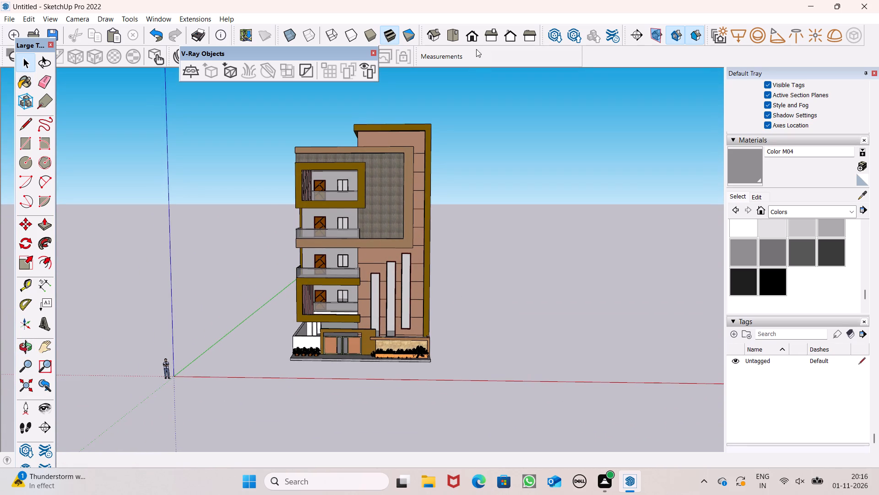
Switch to the standard Front view and examine the whole elevation from the boundary wall to the roof.
{"action": "left_click", "coordinate": [476, 38]}
{"action": "scroll", "coordinate": [461, 360], "scroll_direction": "up", "scroll_amount": 1}
{"action": "scroll", "coordinate": [443, 292], "scroll_direction": "down", "scroll_amount": 2}
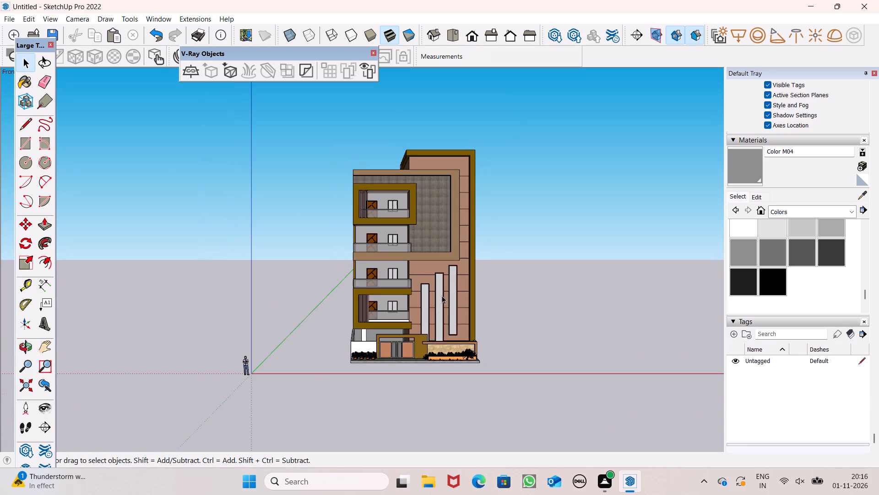
{"action": "scroll", "coordinate": [439, 335], "scroll_direction": "up", "scroll_amount": 4}
{"action": "scroll", "coordinate": [418, 309], "scroll_direction": "down", "scroll_amount": 2}
{"action": "scroll", "coordinate": [476, 374], "scroll_direction": "up", "scroll_amount": 1}
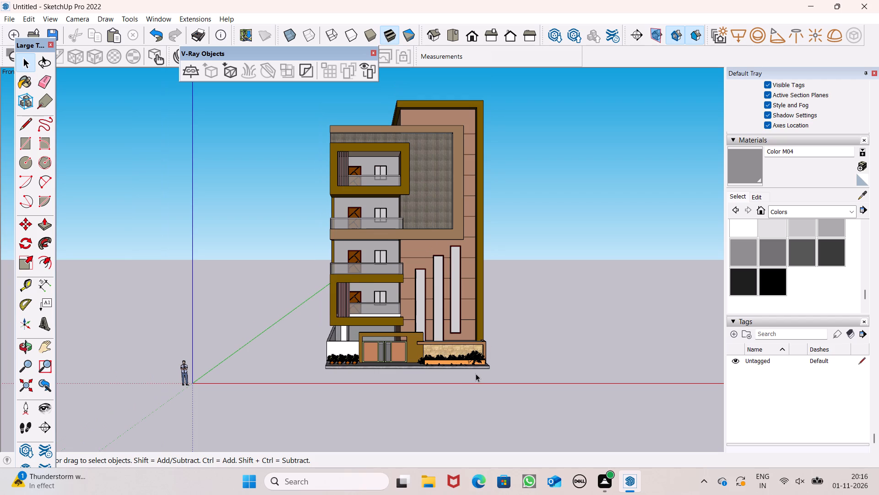
{"action": "scroll", "coordinate": [476, 374], "scroll_direction": "up", "scroll_amount": 1}
{"action": "scroll", "coordinate": [475, 374], "scroll_direction": "down", "scroll_amount": 2}
{"action": "middle_click_drag", "start_coordinate": [487, 381], "coordinate": [488, 374]}
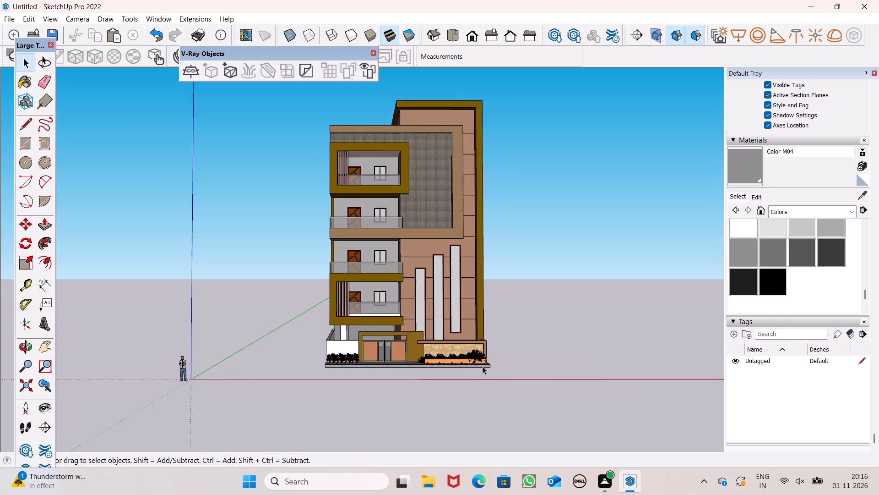
{"action": "left_click", "coordinate": [469, 41]}
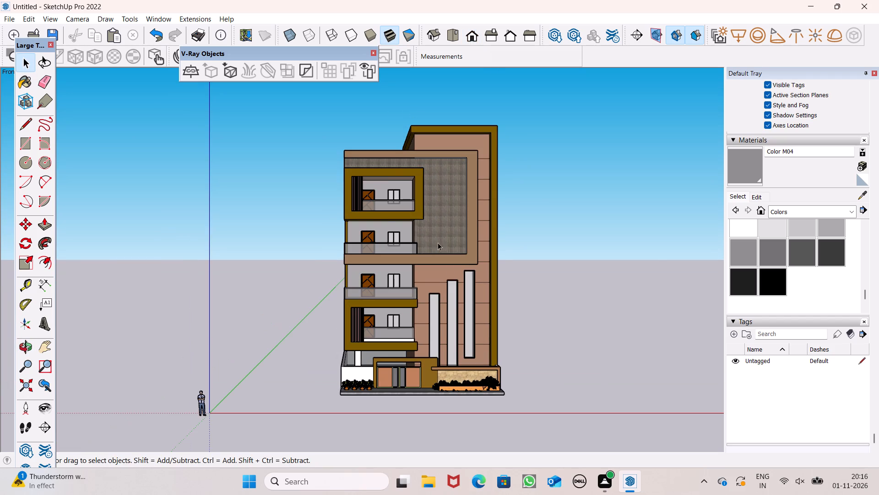
{"action": "scroll", "coordinate": [441, 363], "scroll_direction": "up", "scroll_amount": 4}
{"action": "scroll", "coordinate": [428, 361], "scroll_direction": "down", "scroll_amount": 2}
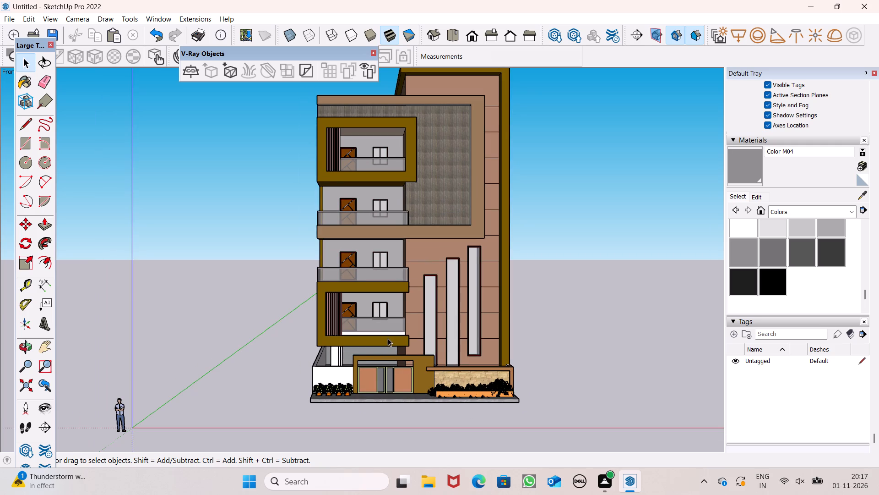
{"action": "scroll", "coordinate": [402, 348], "scroll_direction": "down", "scroll_amount": 1}
{"action": "scroll", "coordinate": [507, 368], "scroll_direction": "up", "scroll_amount": 1}
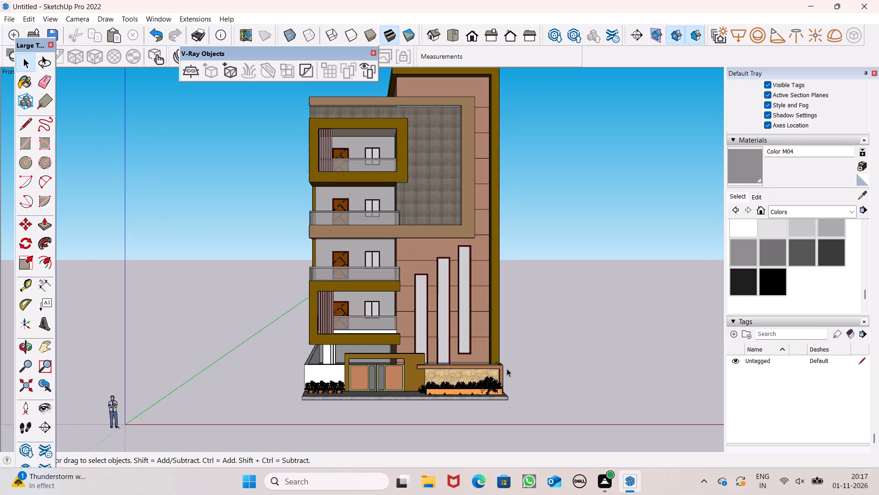
{"action": "scroll", "coordinate": [507, 369], "scroll_direction": "down", "scroll_amount": 1}
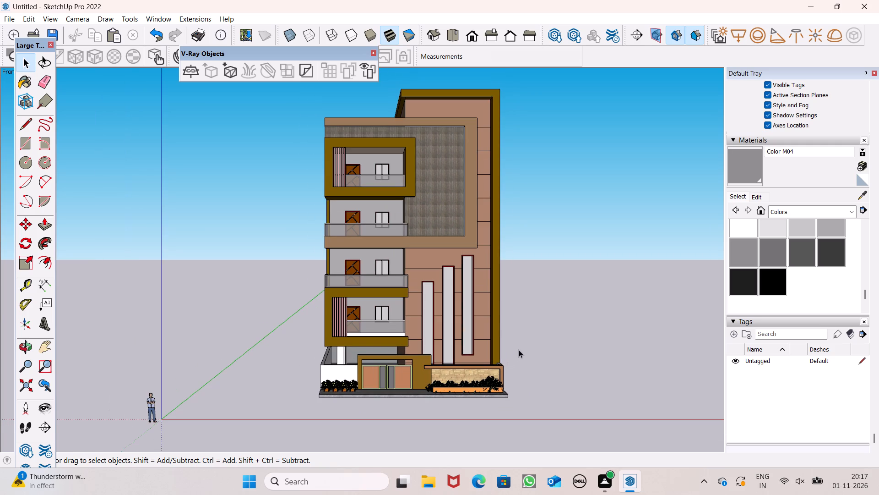
{"action": "scroll", "coordinate": [519, 350], "scroll_direction": "up", "scroll_amount": 1}
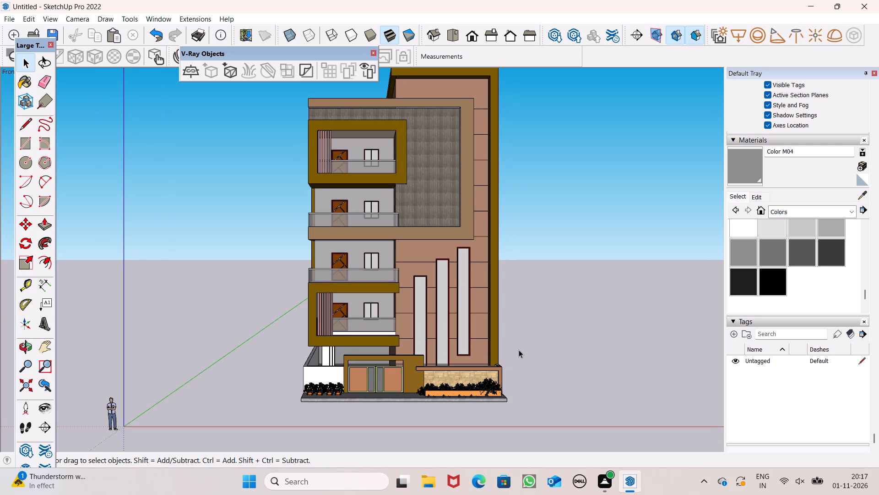
Start saving the untitled model as a SketchUp file.
{"action": "key", "text": "ctrl+s"}
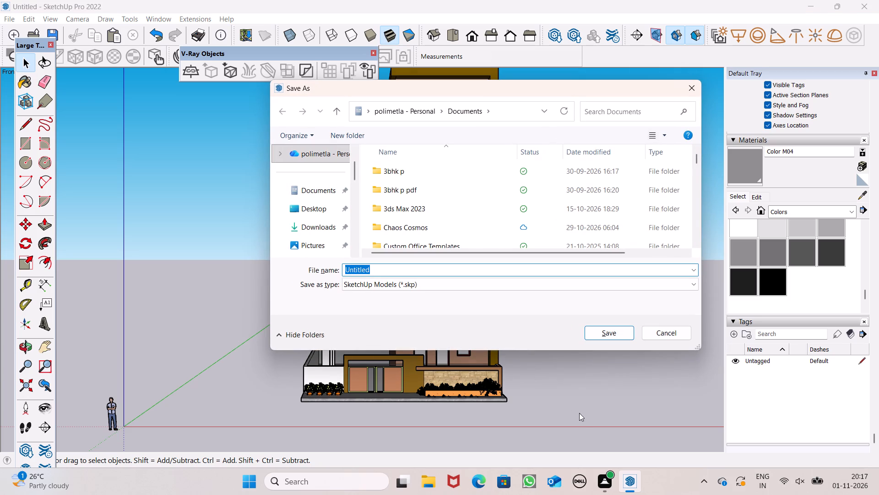
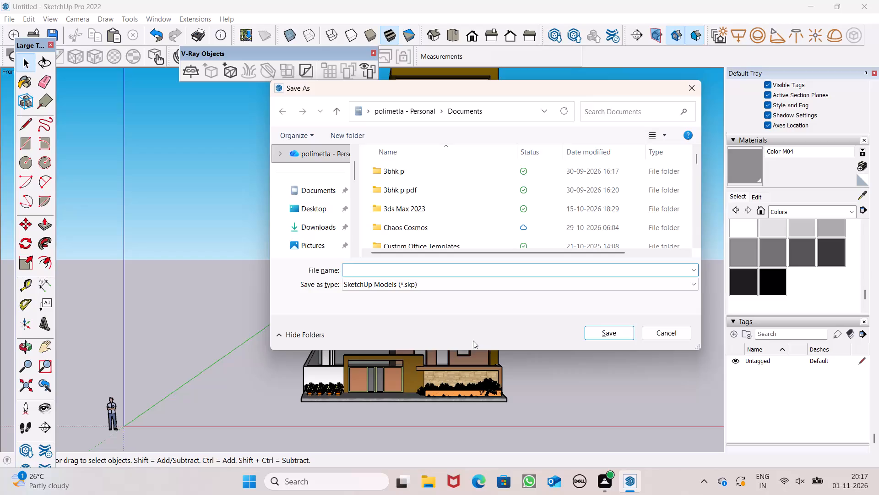
Save the model in the Documents folder as a SketchUp file named "residential house brown shades".
{"action": "type", "text": "residential"}
{"action": "key", "text": "space"}
{"action": "key", "text": "b"}
{"action": "key", "text": "BackSpace"}
{"action": "type", "text": "house brown shades"}
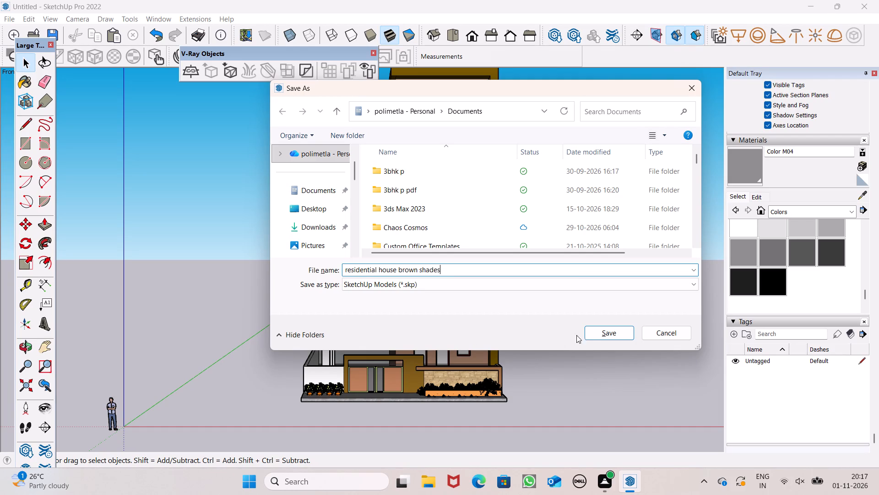
{"action": "left_click", "coordinate": [597, 333]}
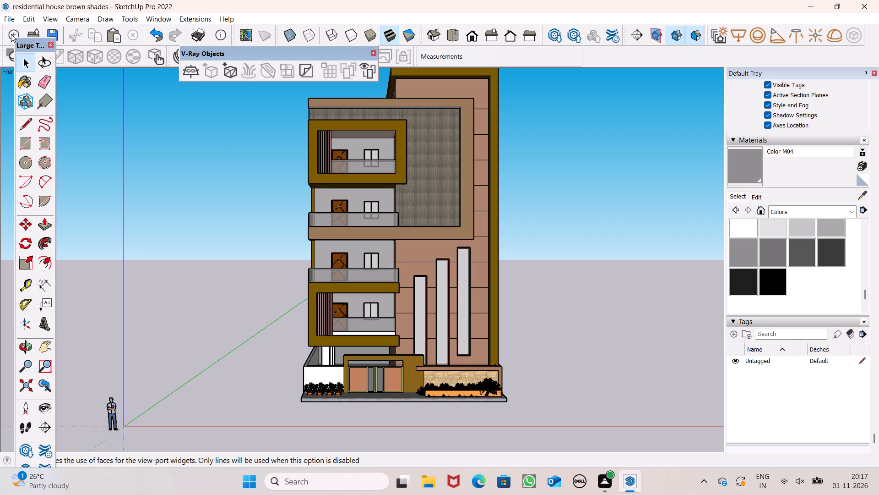
Export the front view as a 2D JPEG image to Documents under the name "residential house brown shades".
{"action": "left_click", "coordinate": [9, 15]}
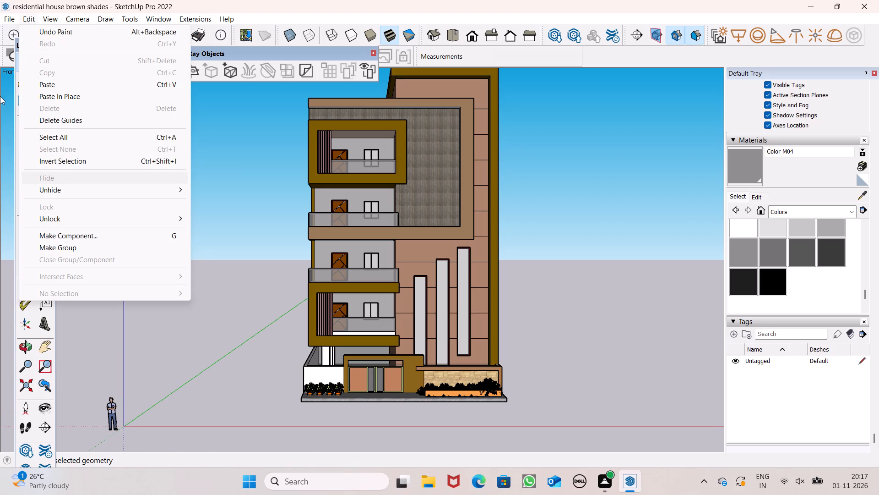
{"action": "left_click", "coordinate": [16, 19]}
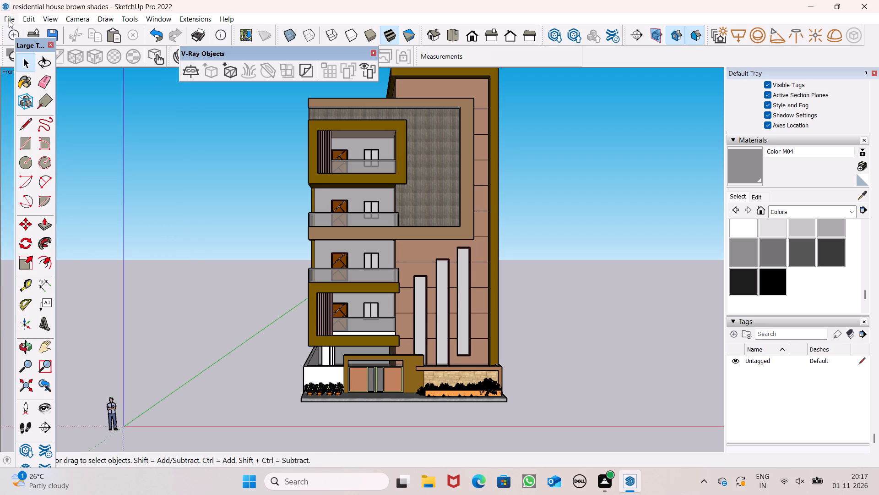
{"action": "left_click", "coordinate": [9, 20]}
{"action": "left_click", "coordinate": [54, 214]}
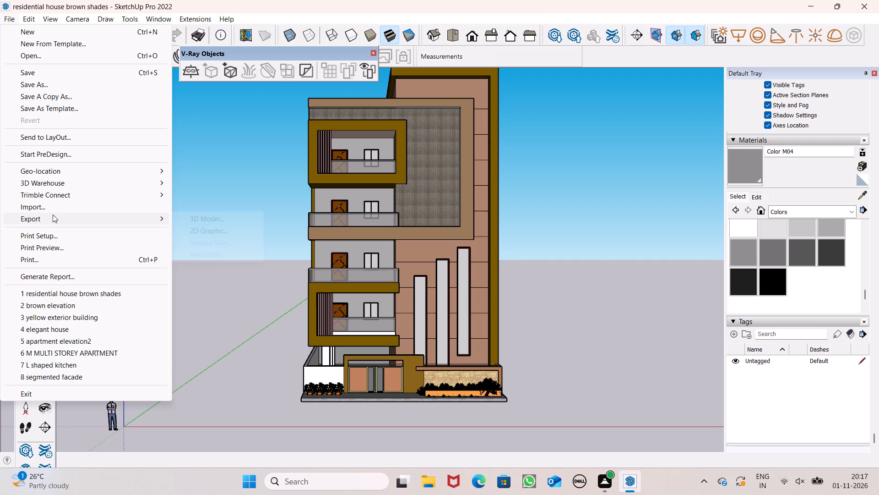
{"action": "left_click", "coordinate": [203, 234]}
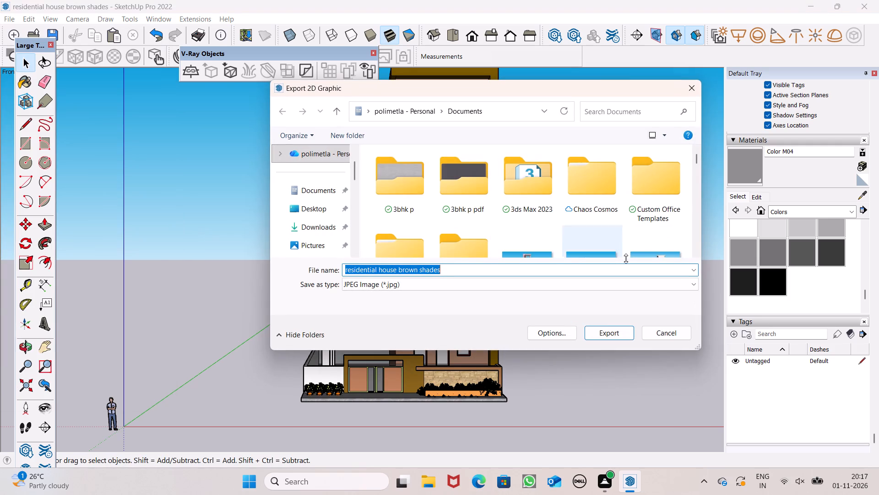
{"action": "left_click", "coordinate": [602, 337]}
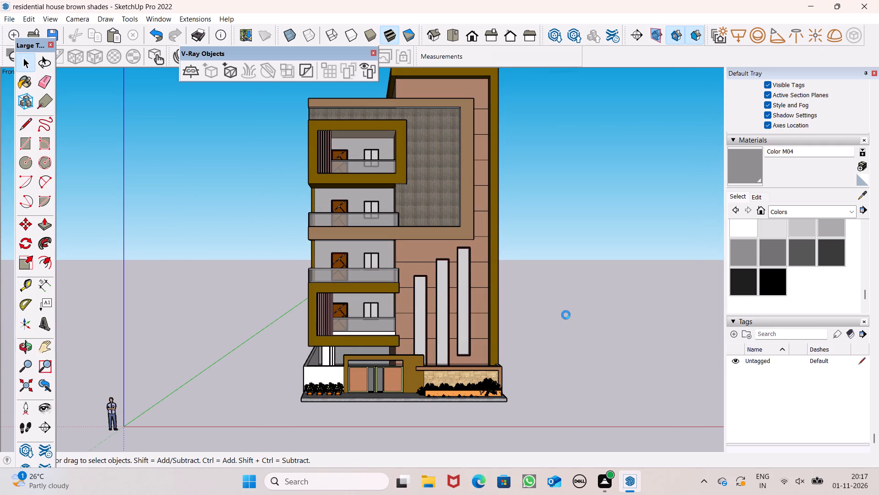